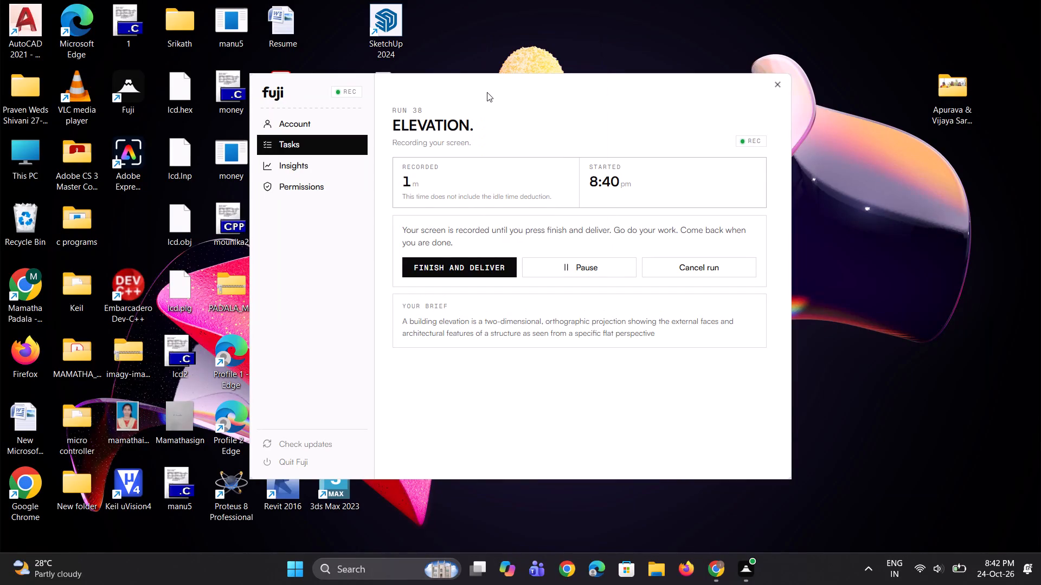
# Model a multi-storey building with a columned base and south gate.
# Launch SketchUp 2024 from the desktop.
pyautogui.doubleClick(398, 27)
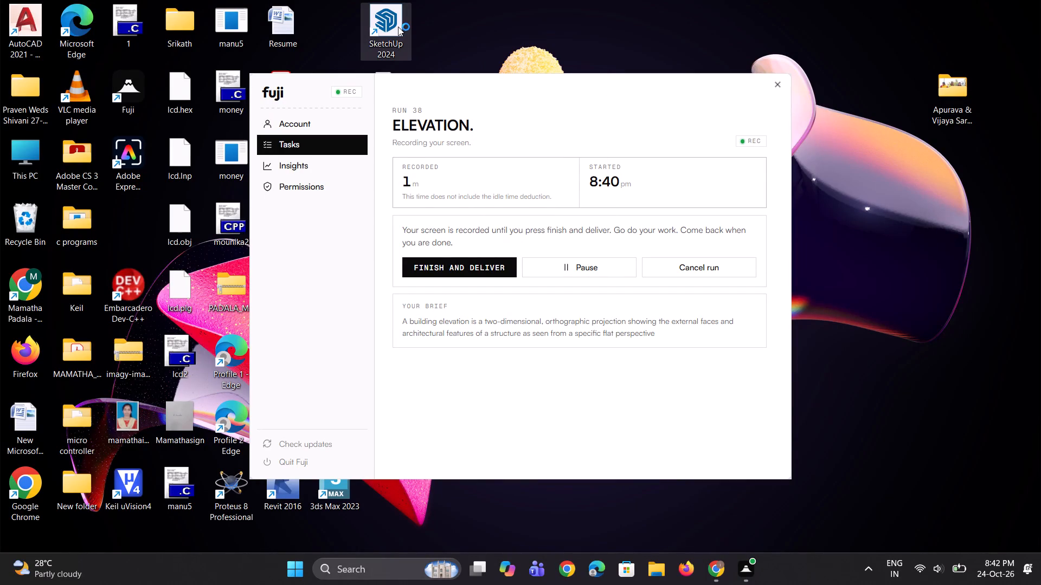
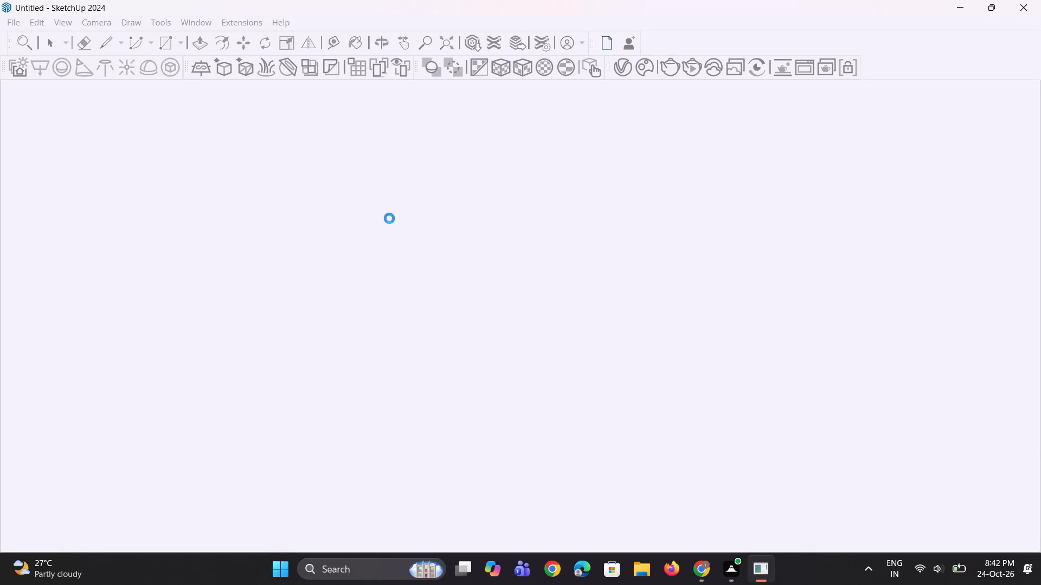
# Draw a 45' by 45' rectangle on the ground plane beside the axes origin.
pyautogui.scroll(-11, 190, 338)
pyautogui.moveTo(260, 160); pyautogui.dragTo(323, 431, button='middle')
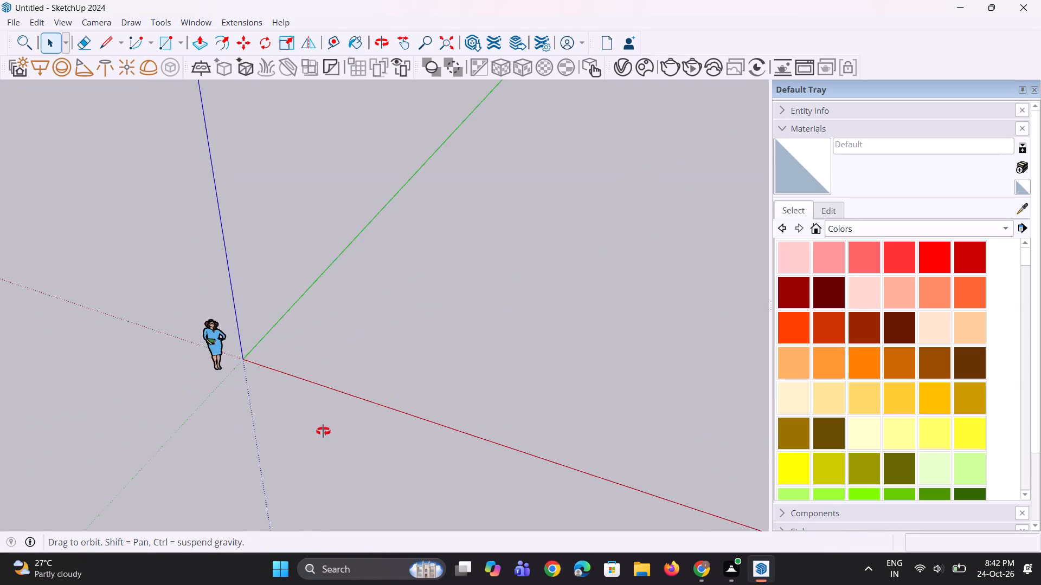
pyautogui.moveTo(323, 431); pyautogui.dragTo(327, 441, button='middle')
pyautogui.scroll(8, 249, 214)
pyautogui.moveTo(165, 415); pyautogui.dragTo(162, 285, button='middle')
pyautogui.scroll(-4, 114, 249)
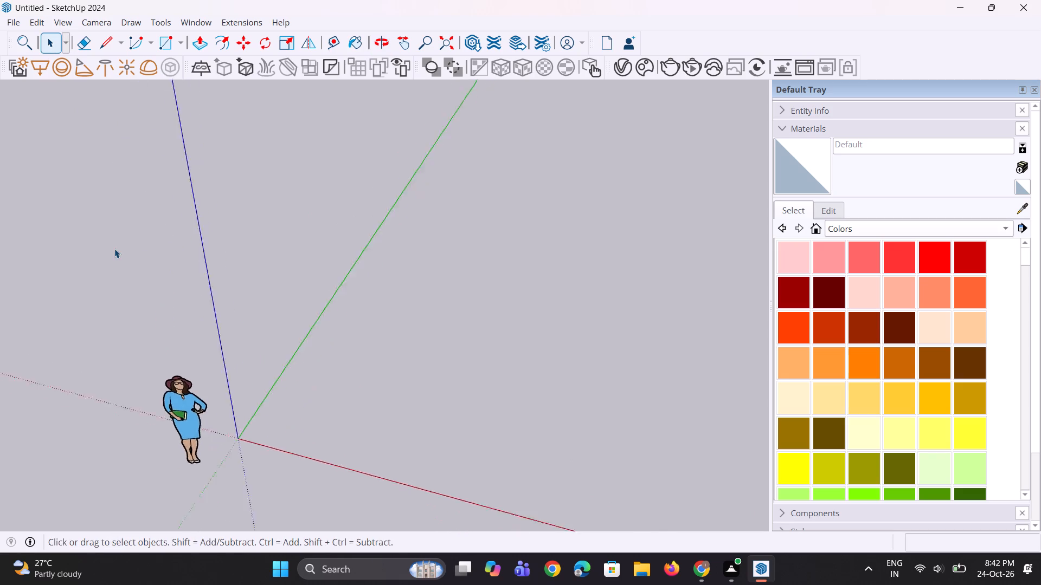
pyautogui.moveTo(166, 326); pyautogui.dragTo(164, 268, button='middle')
pyautogui.scroll(-3, 165, 270)
pyautogui.press('r')
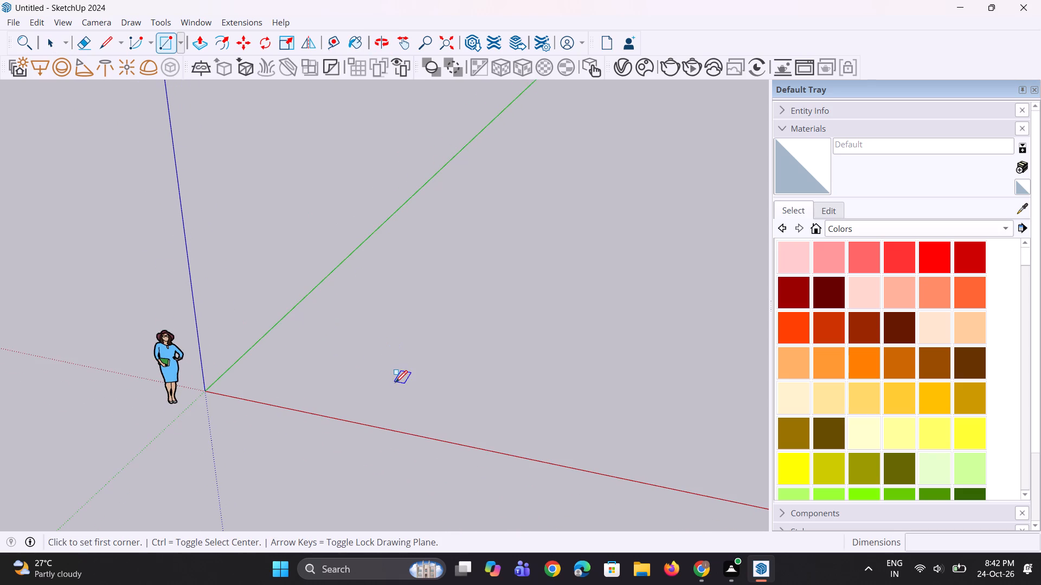
pyautogui.click(409, 378)
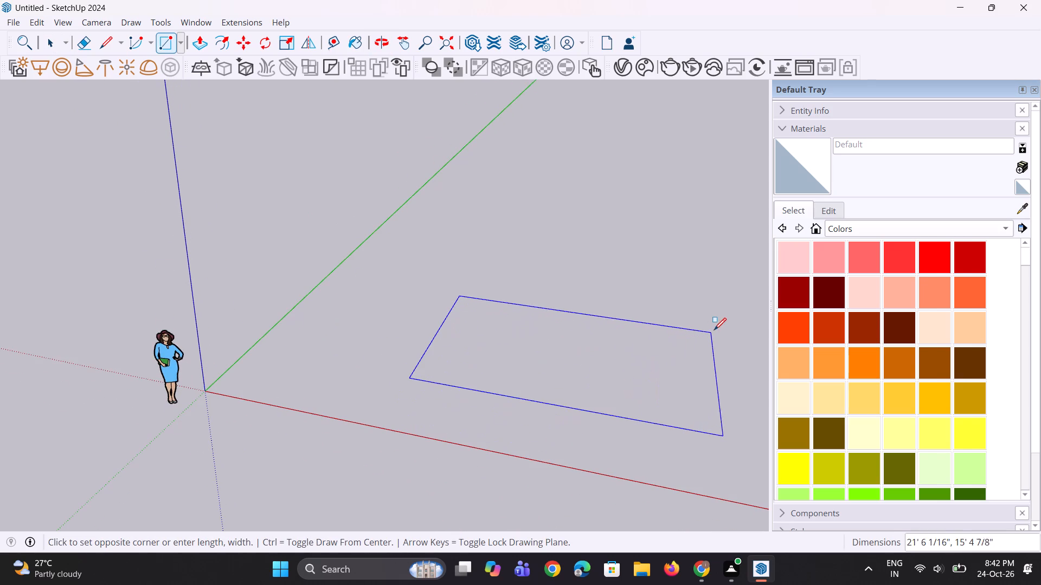
pyautogui.write('45')
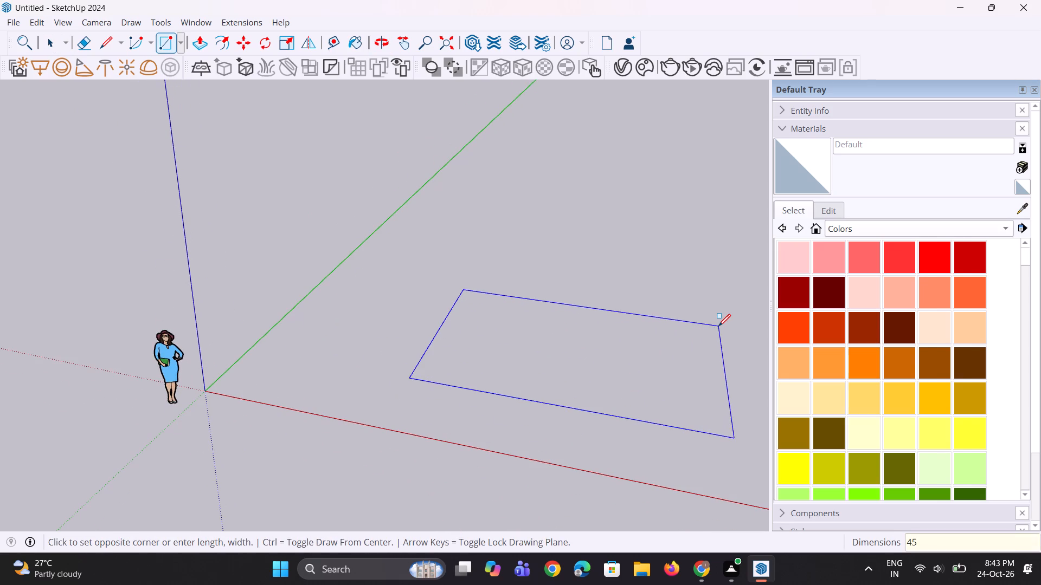
pyautogui.press("'")
pyautogui.write(',45')
pyautogui.press("'")
pyautogui.press('Return')
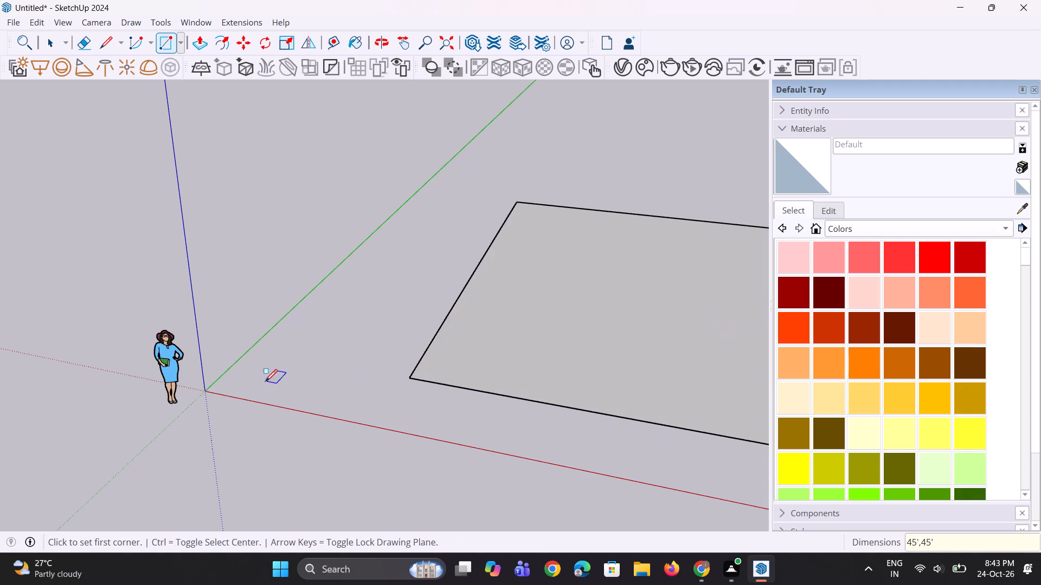
# Extrude the square footprint upward 14' with Push/Pull to form the ground storey.
pyautogui.scroll(-11, 253, 380)
pyautogui.moveTo(371, 340); pyautogui.dragTo(293, 396, button='middle')
pyautogui.scroll(3, 375, 466)
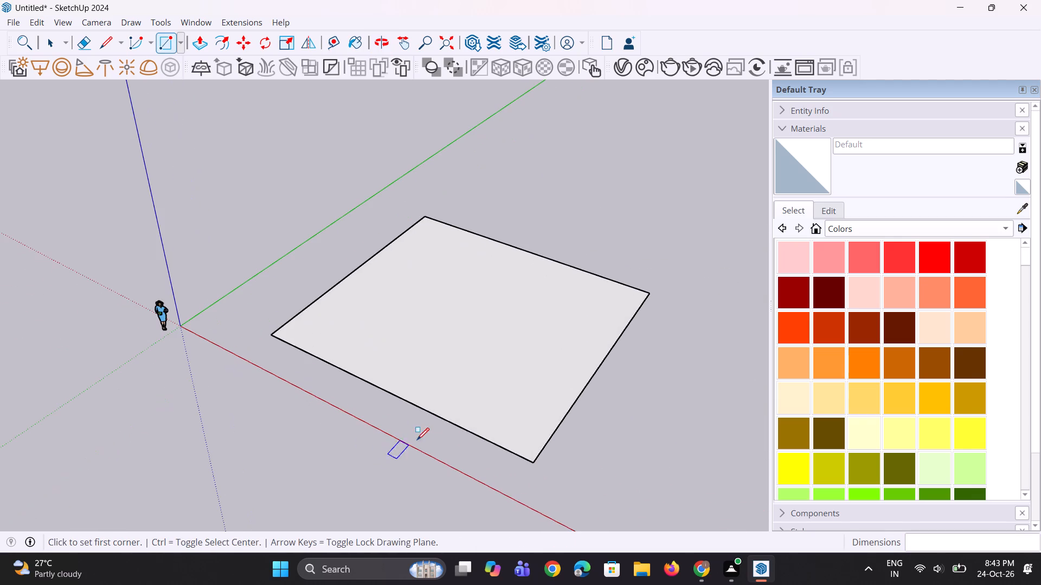
pyautogui.press('p')
pyautogui.click(474, 400)
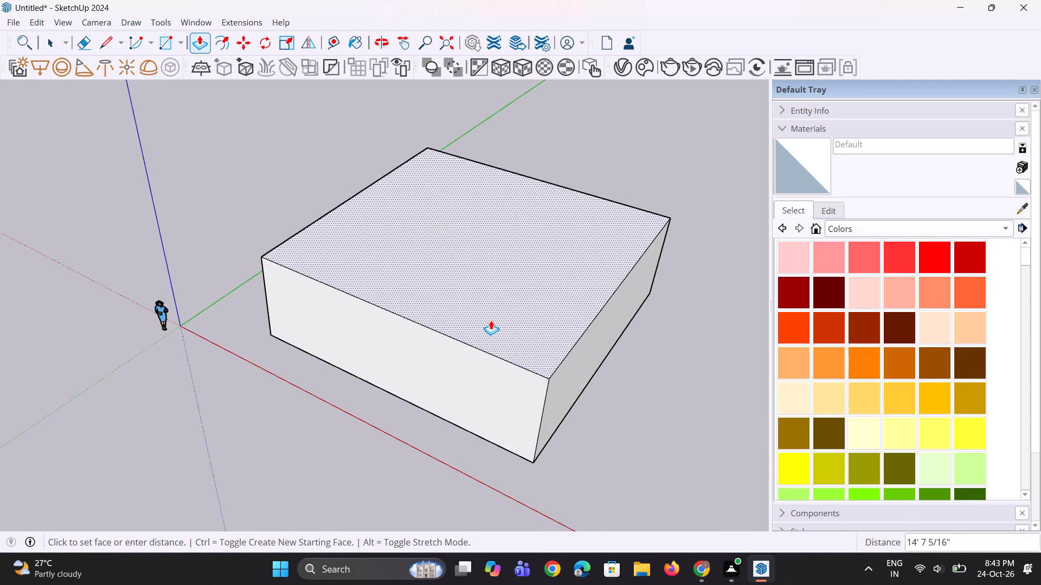
pyautogui.write('14')
pyautogui.press("'")
pyautogui.press('Return')
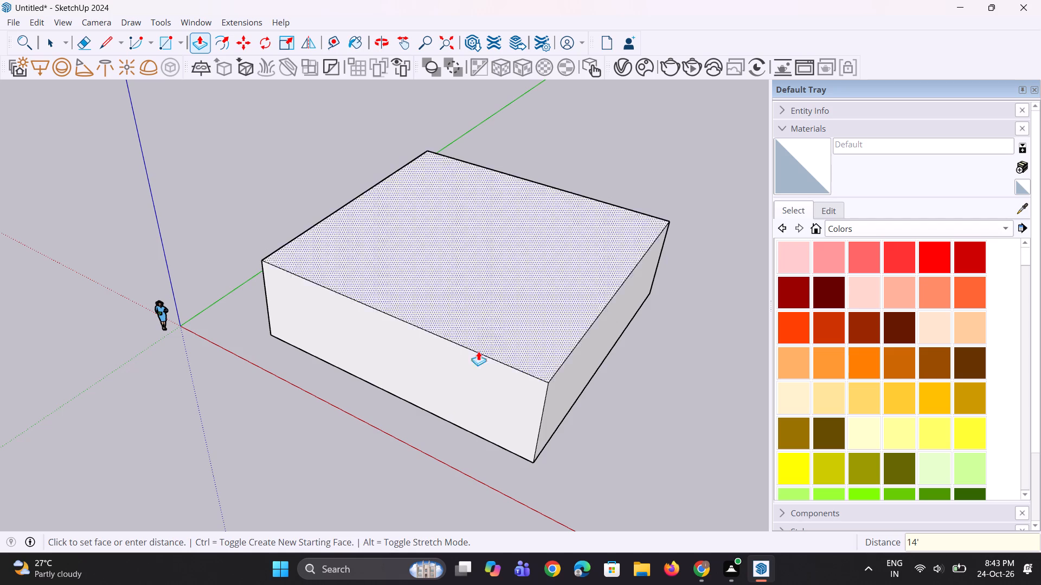
# Extrude the block's top face upward about 2' 6 5/8" as a separate slab band above the storey.
pyautogui.moveTo(427, 400); pyautogui.dragTo(439, 334, button='middle')
pyautogui.click(462, 279)
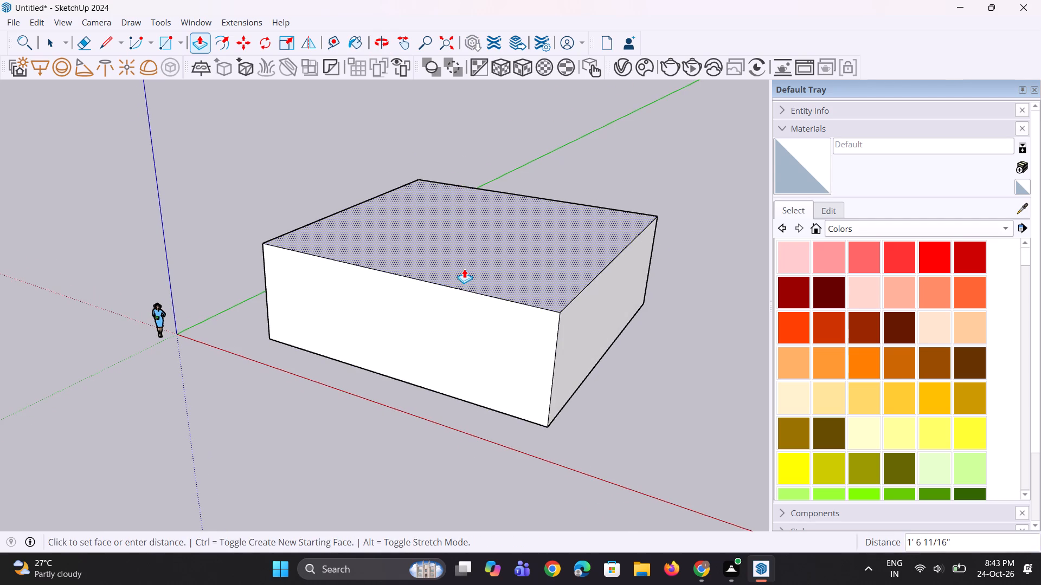
pyautogui.click(464, 261)
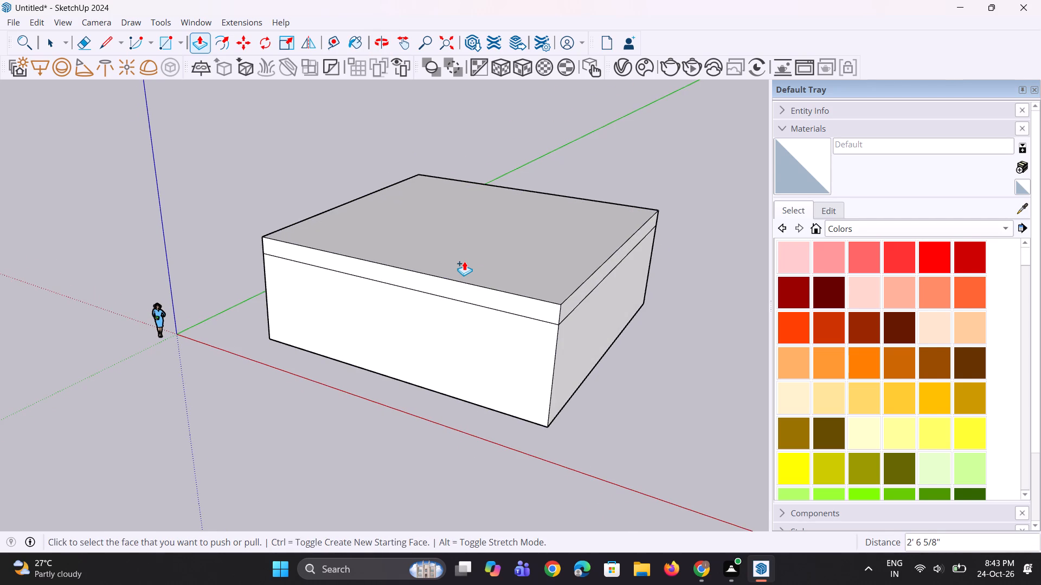
pyautogui.moveTo(464, 261); pyautogui.dragTo(544, 324, button='middle')
pyautogui.press('space')
# Select the whole block with its slab band and move it about 14' 6 7/8" along the red axis.
pyautogui.scroll(-6, 590, 315)
pyautogui.press('space')
pyautogui.moveTo(434, 309); pyautogui.dragTo(439, 316, button='middle')
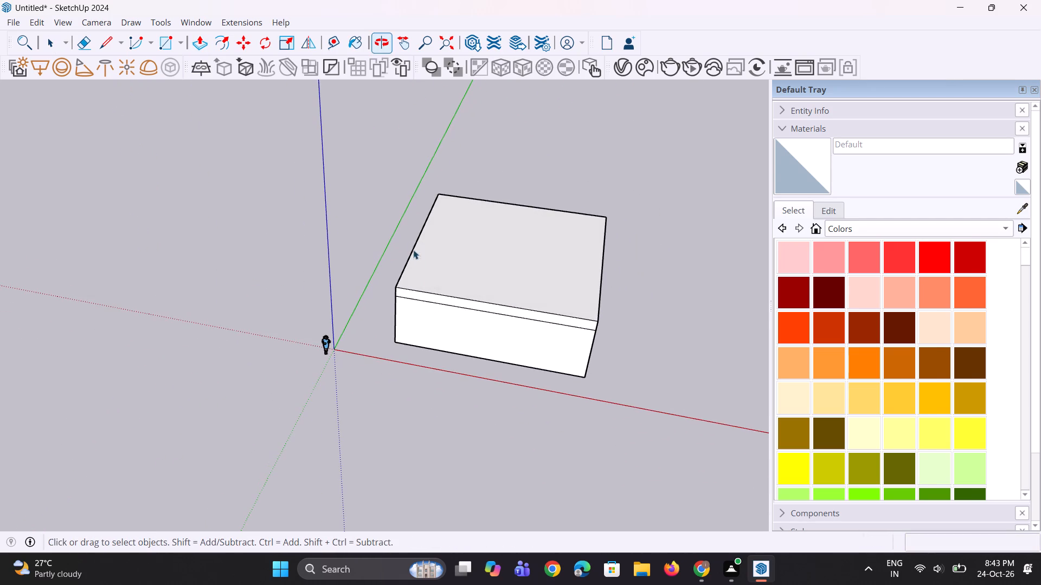
pyautogui.moveTo(368, 154); pyautogui.dragTo(624, 411)
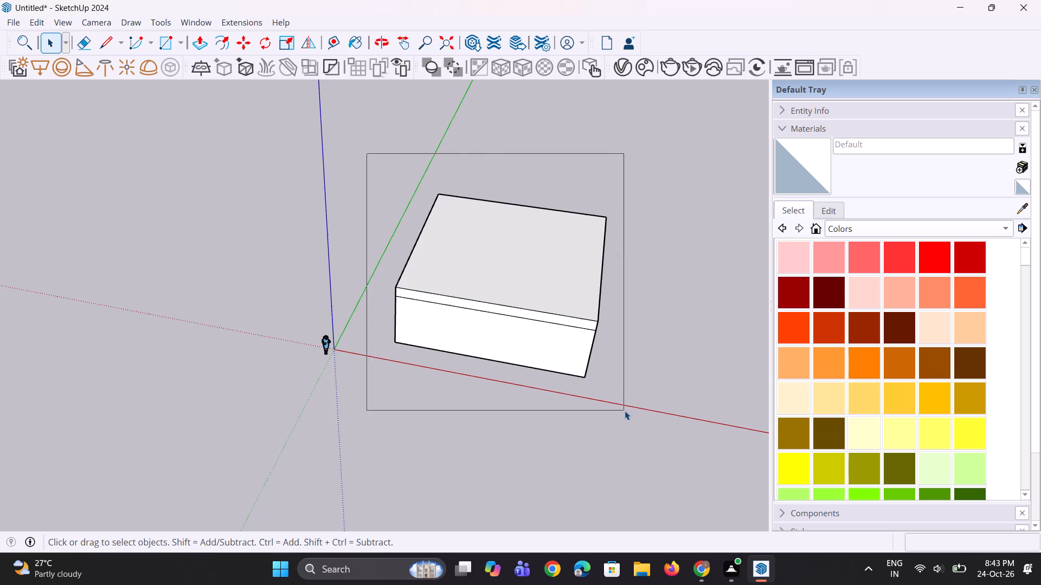
pyautogui.moveTo(624, 406); pyautogui.dragTo(609, 334, button='middle')
pyautogui.press('m')
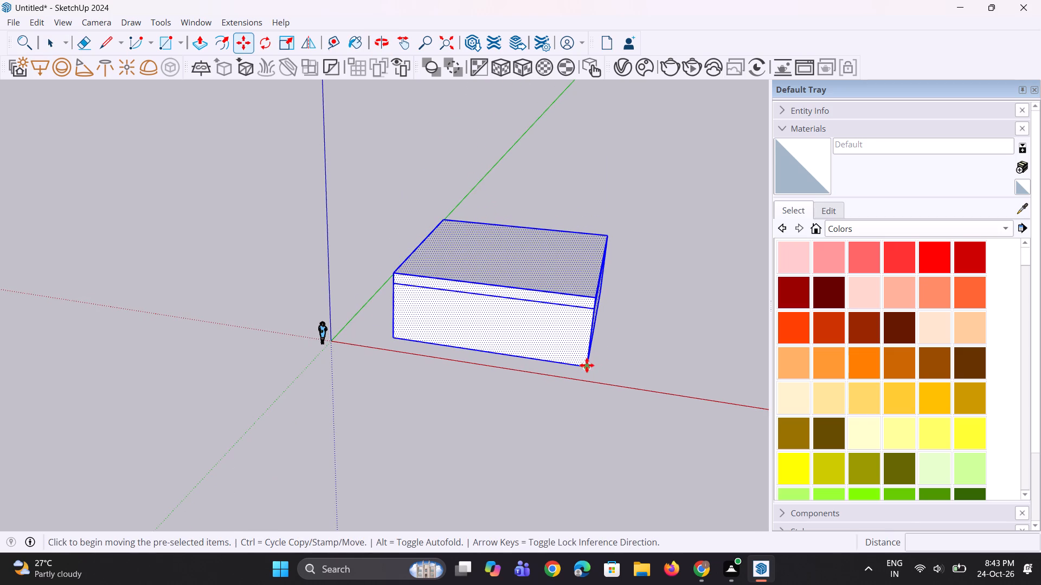
pyautogui.click(587, 365)
pyautogui.click(657, 380)
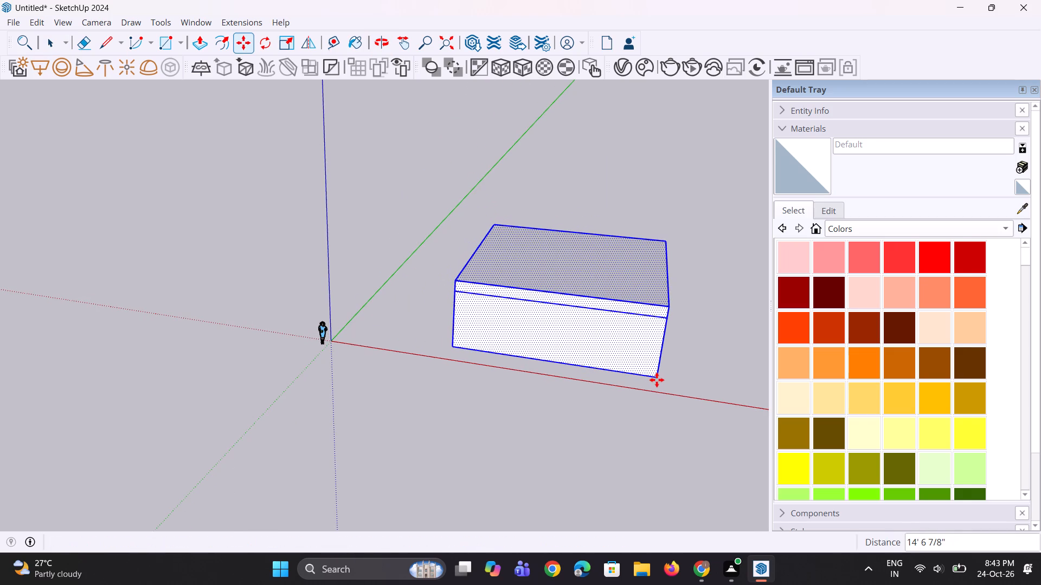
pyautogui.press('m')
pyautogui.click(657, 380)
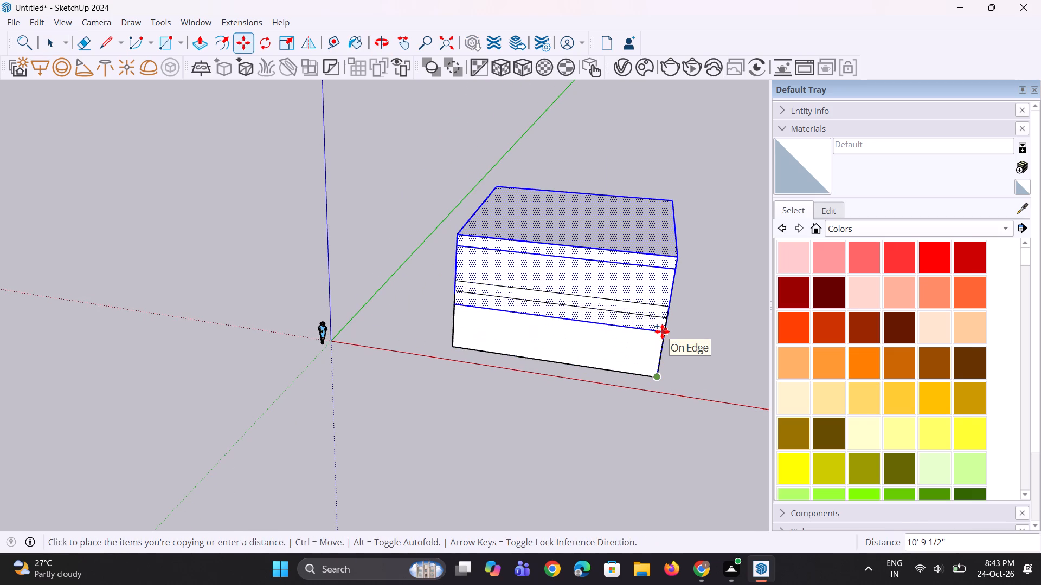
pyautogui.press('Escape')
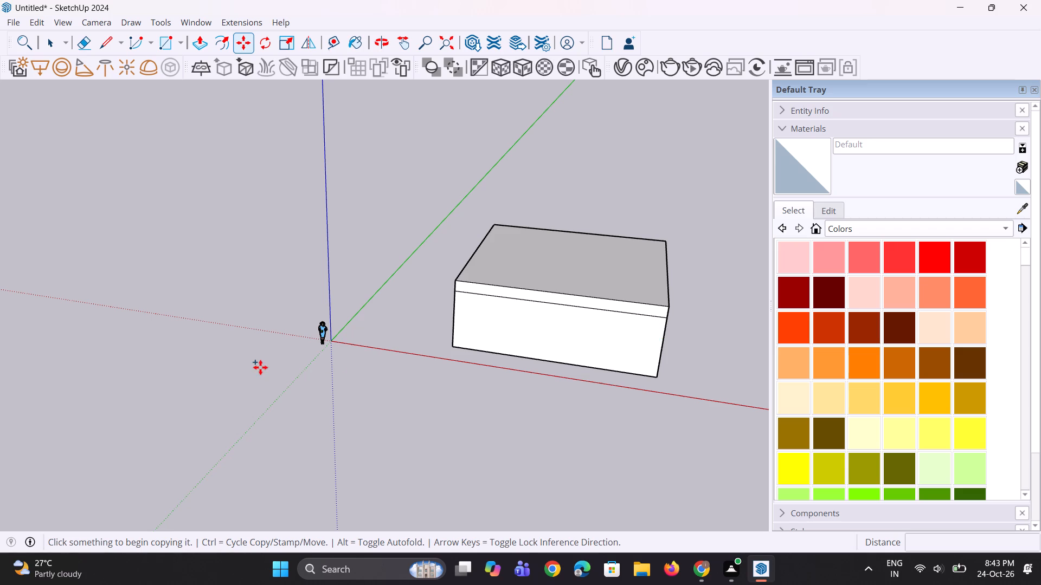
# Select the whole block and copy it vertically 16' 6 5/8" onto its own top, repeated for five stacked copies.
pyautogui.scroll(-5, 260, 367)
pyautogui.moveTo(472, 387); pyautogui.dragTo(478, 390, button='middle')
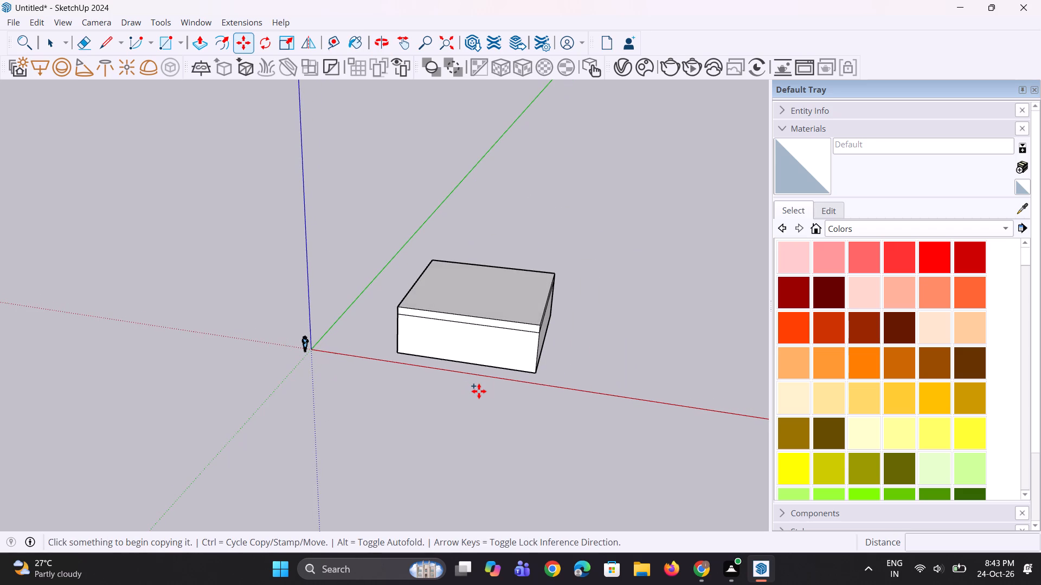
pyautogui.scroll(2, 517, 357)
pyautogui.moveTo(506, 375); pyautogui.dragTo(511, 361, button='middle')
pyautogui.press('space')
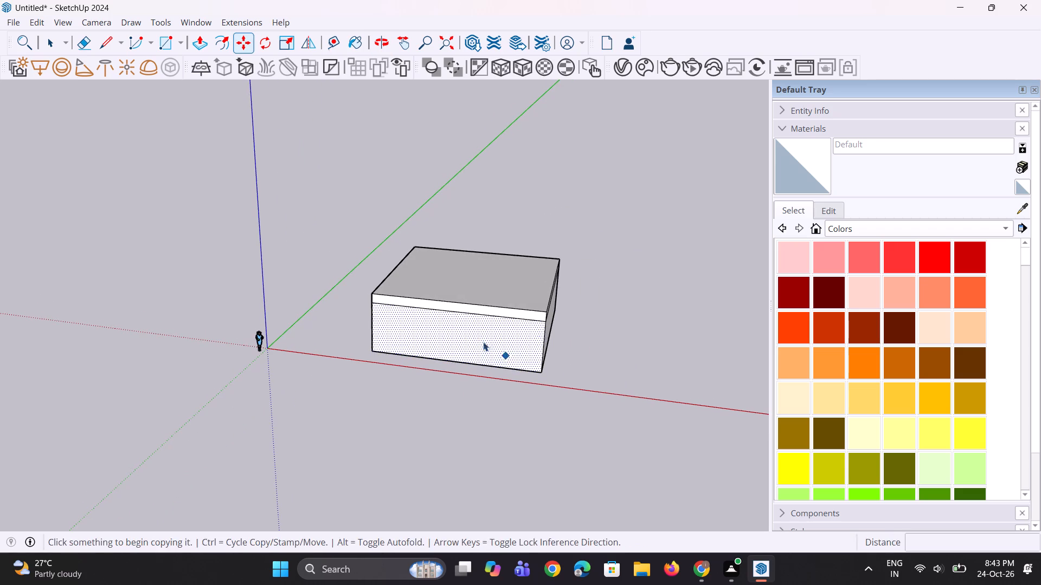
pyautogui.moveTo(350, 188); pyautogui.dragTo(581, 399)
pyautogui.scroll(1, 581, 399)
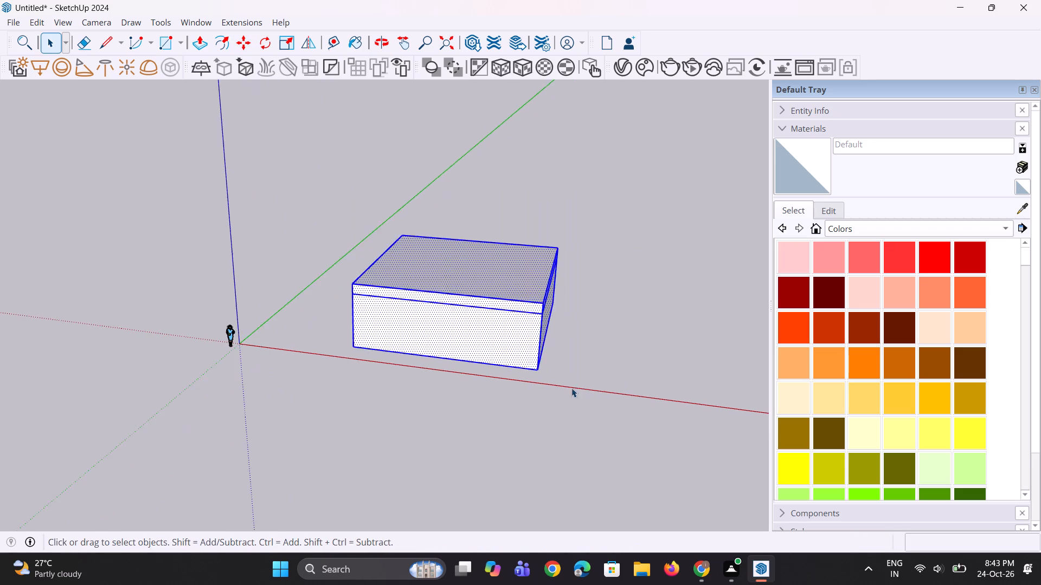
pyautogui.moveTo(571, 387); pyautogui.dragTo(579, 362, button='middle')
pyautogui.press('m')
pyautogui.keyDown('ctrl'); pyautogui.scroll(1, 579, 362); pyautogui.keyUp('ctrl')
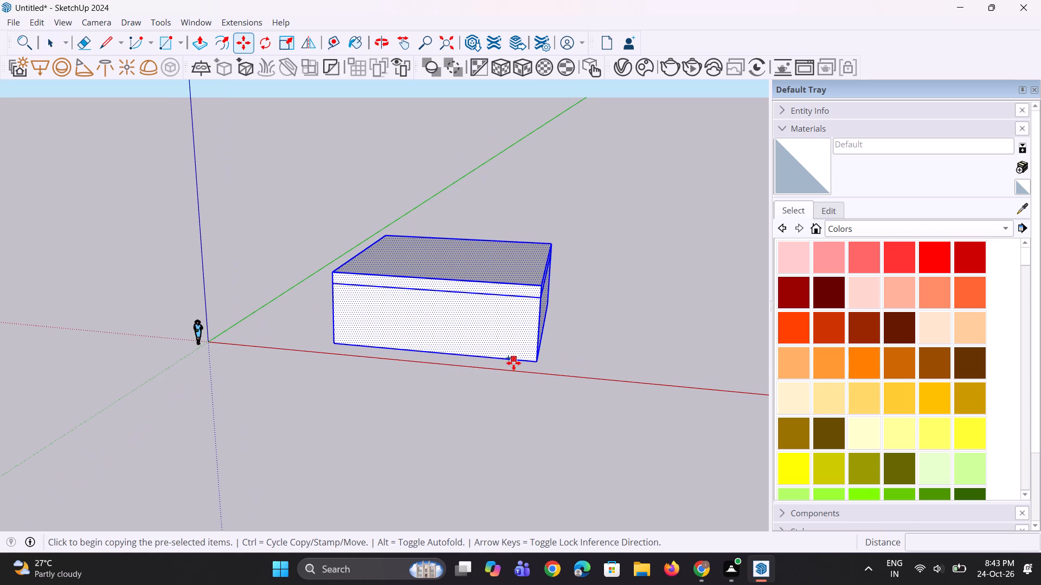
pyautogui.click(537, 364)
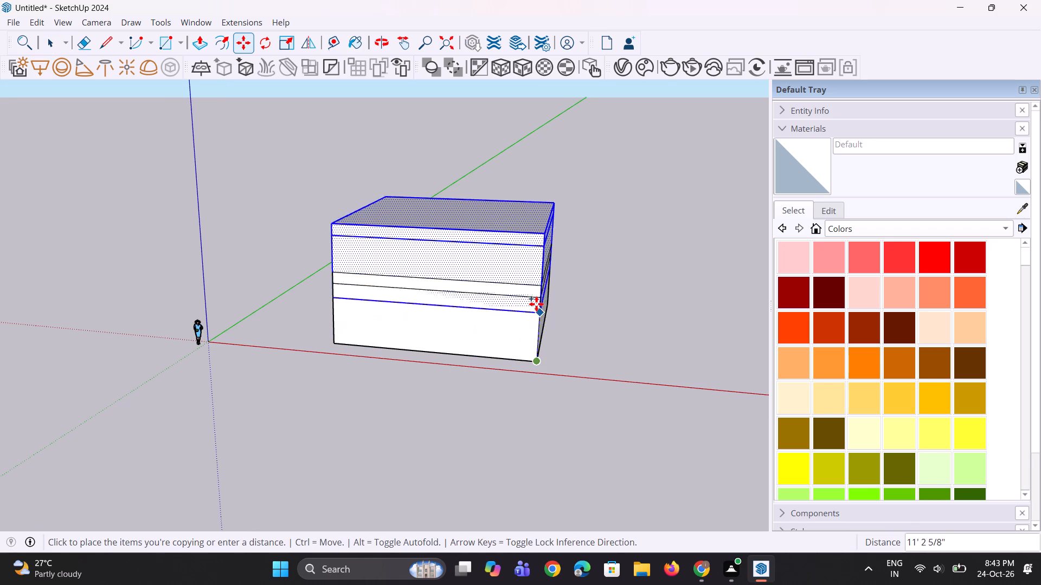
pyautogui.click(534, 284)
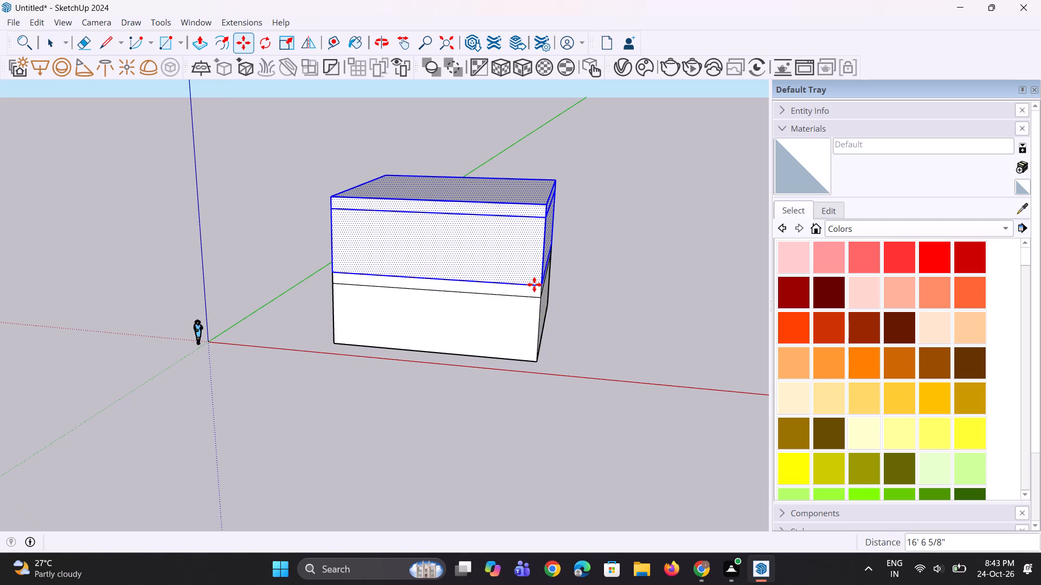
pyautogui.write('*5')
pyautogui.press('Return')
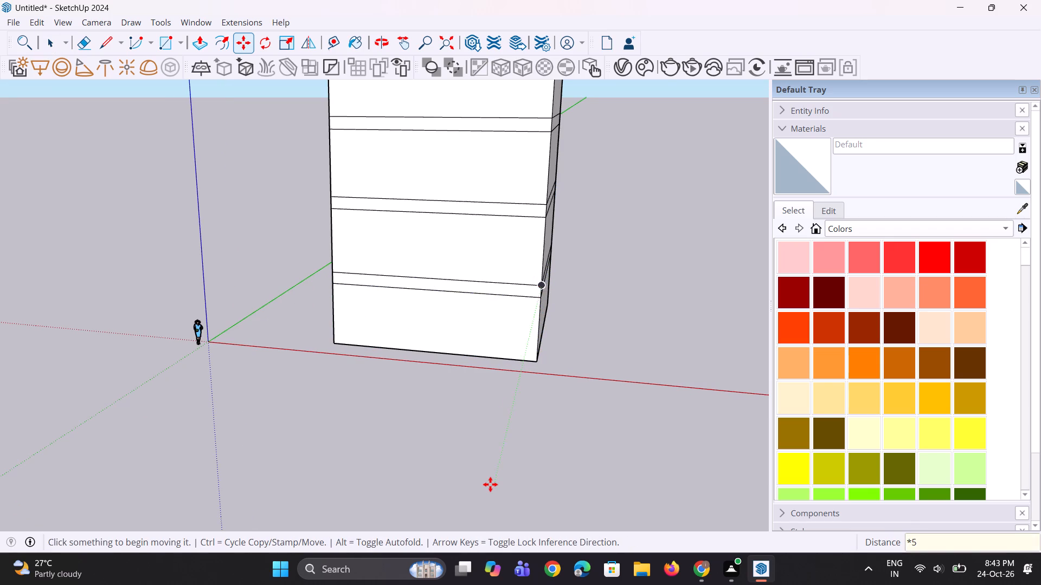
# Extrude the ground storey's side face at the tower's positive red-axis end outward by about 6'.
pyautogui.scroll(-10, 490, 484)
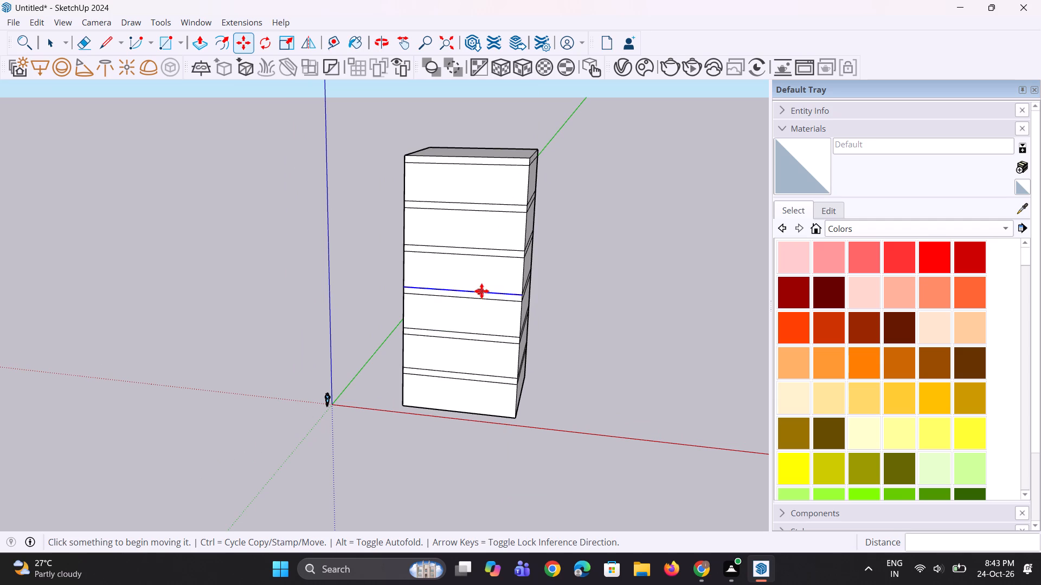
pyautogui.scroll(-5, 463, 350)
pyautogui.moveTo(462, 365); pyautogui.dragTo(458, 405, button='middle')
pyautogui.scroll(7, 458, 405)
pyautogui.moveTo(458, 405); pyautogui.dragTo(457, 370, button='middle')
pyautogui.press('space')
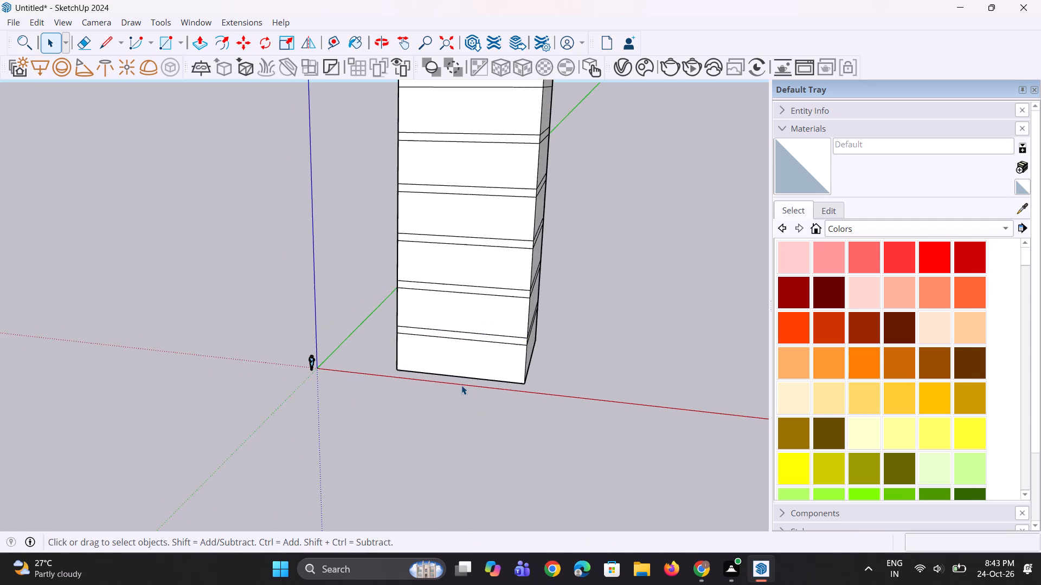
pyautogui.press('space')
pyautogui.scroll(-3, 461, 385)
pyautogui.moveTo(461, 385); pyautogui.dragTo(465, 352, button='middle')
pyautogui.scroll(6, 400, 308)
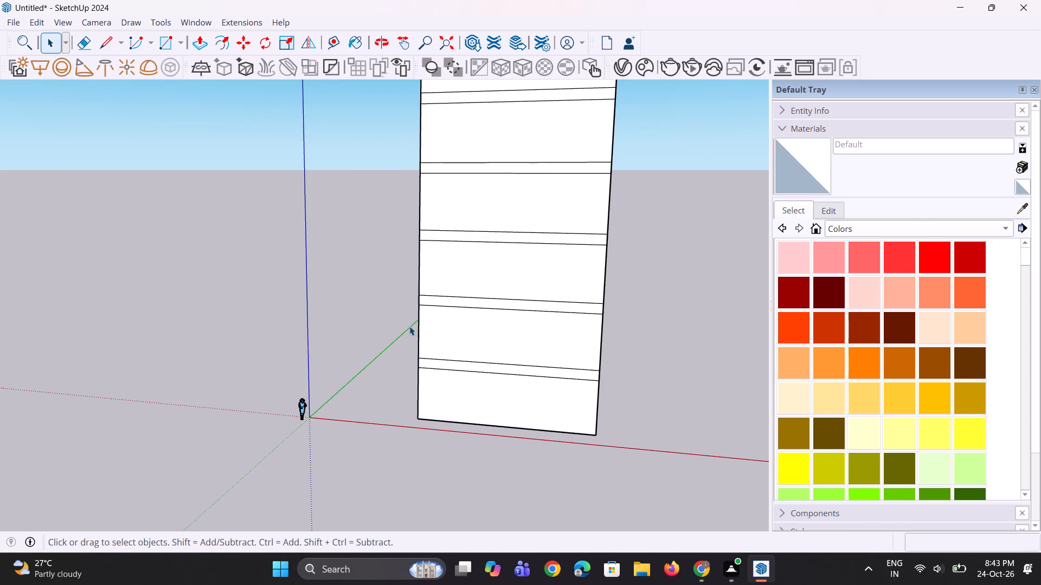
pyautogui.scroll(-5, 416, 379)
pyautogui.moveTo(525, 367); pyautogui.dragTo(447, 389, button='middle')
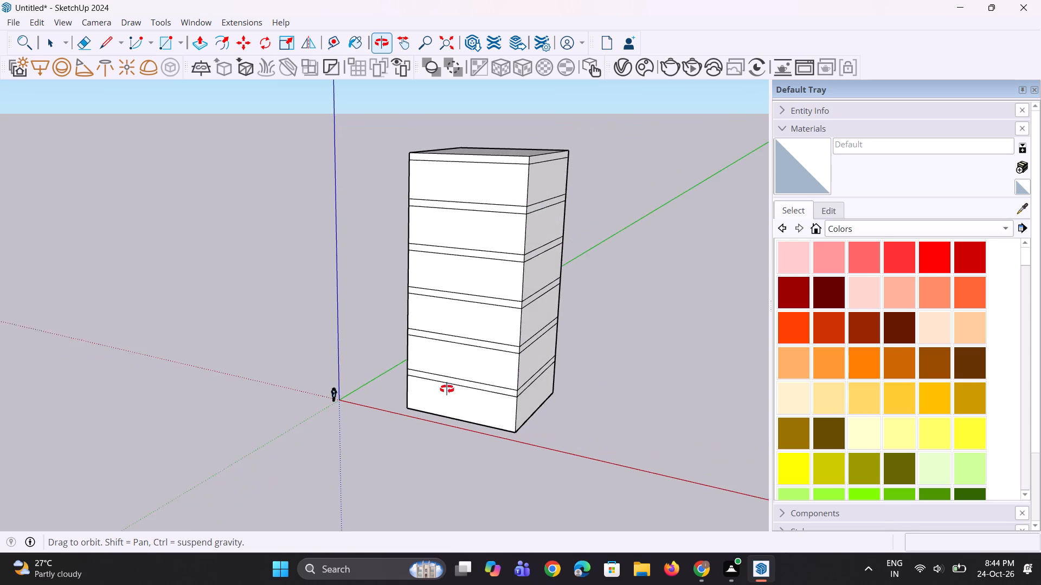
pyautogui.moveTo(447, 389); pyautogui.dragTo(448, 392, button='middle')
pyautogui.scroll(2, 500, 416)
pyautogui.press('p')
pyautogui.click(531, 402)
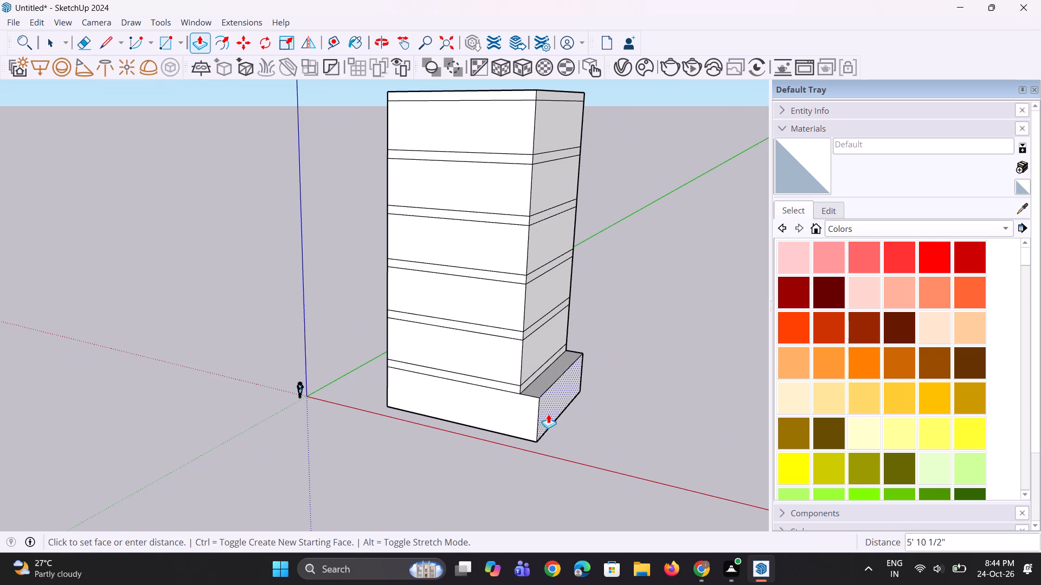
pyautogui.click(550, 414)
# Repeat the ground storey's outward extrusion distance on every slab band and upper storey side face at the tower's positive red-axis end.
pyautogui.doubleClick(535, 377)
pyautogui.doubleClick(531, 356)
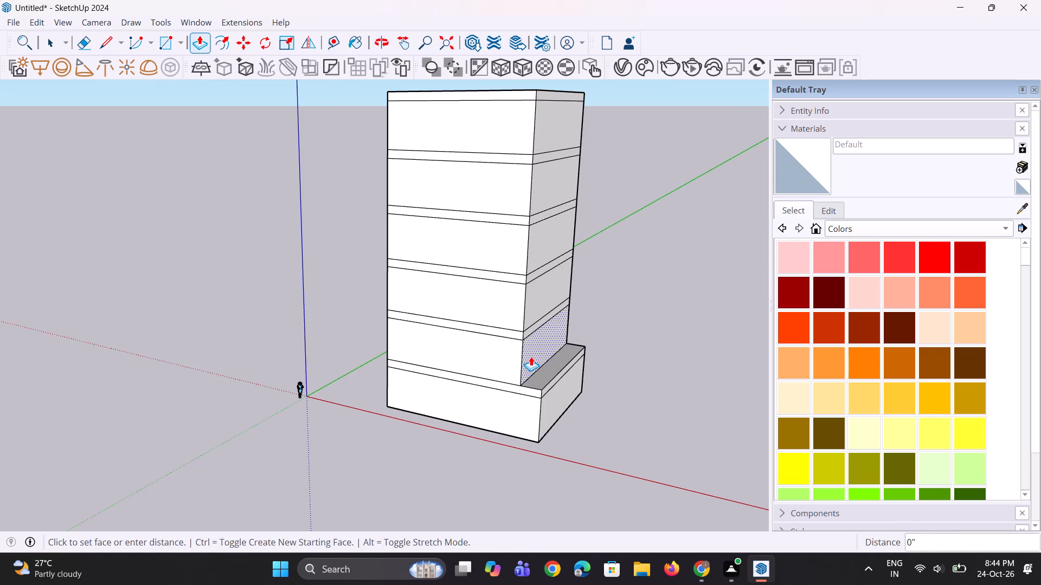
pyautogui.doubleClick(532, 331)
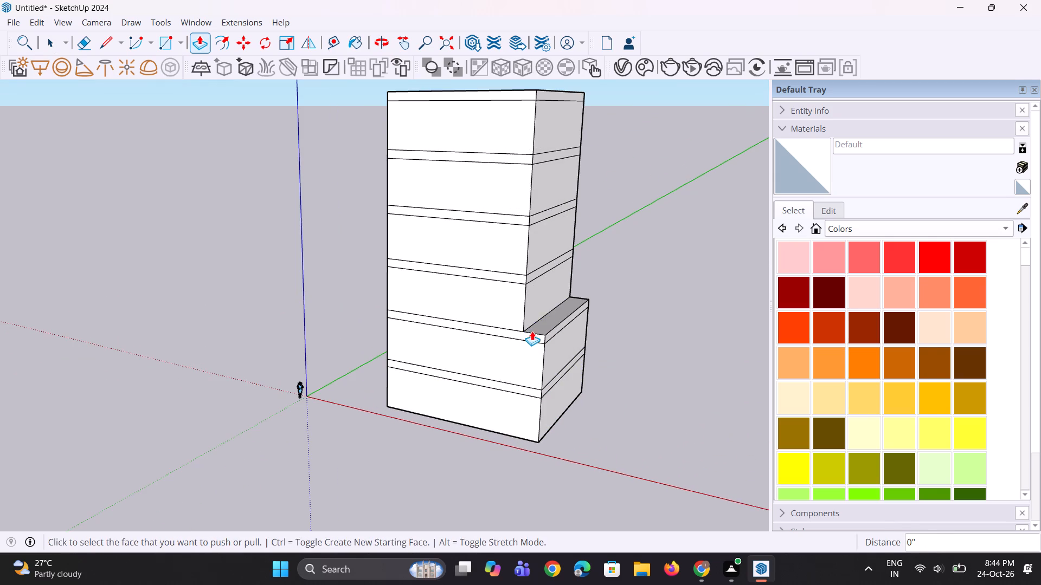
pyautogui.doubleClick(538, 311)
pyautogui.doubleClick(539, 274)
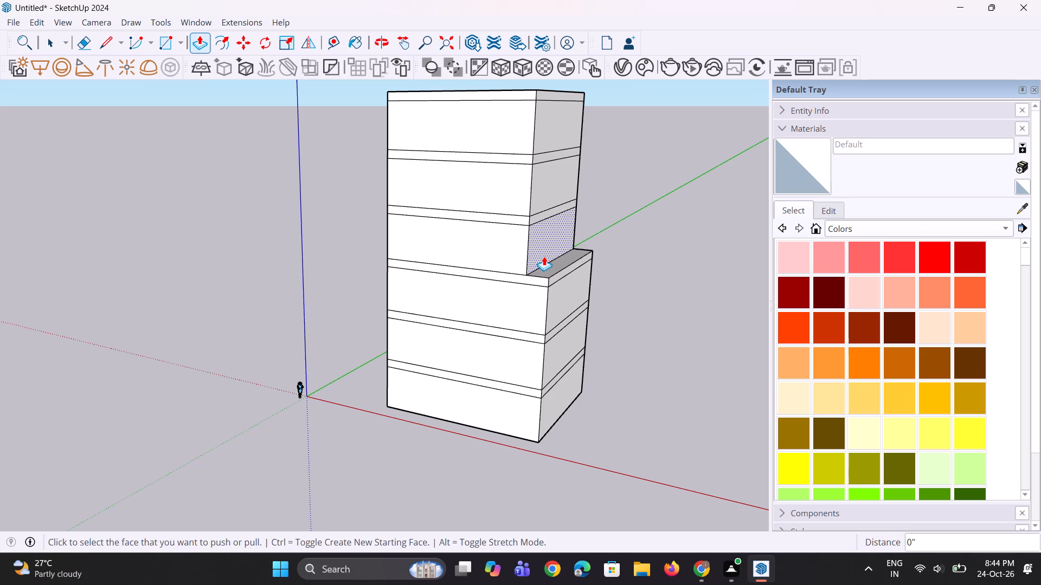
pyautogui.doubleClick(544, 253)
pyautogui.doubleClick(549, 212)
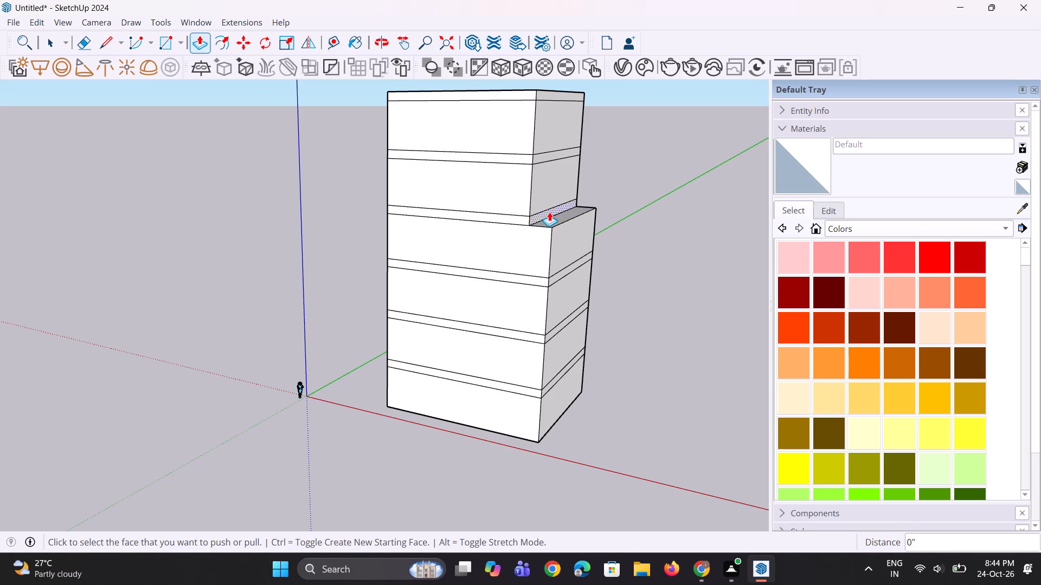
pyautogui.doubleClick(551, 202)
pyautogui.scroll(2, 558, 164)
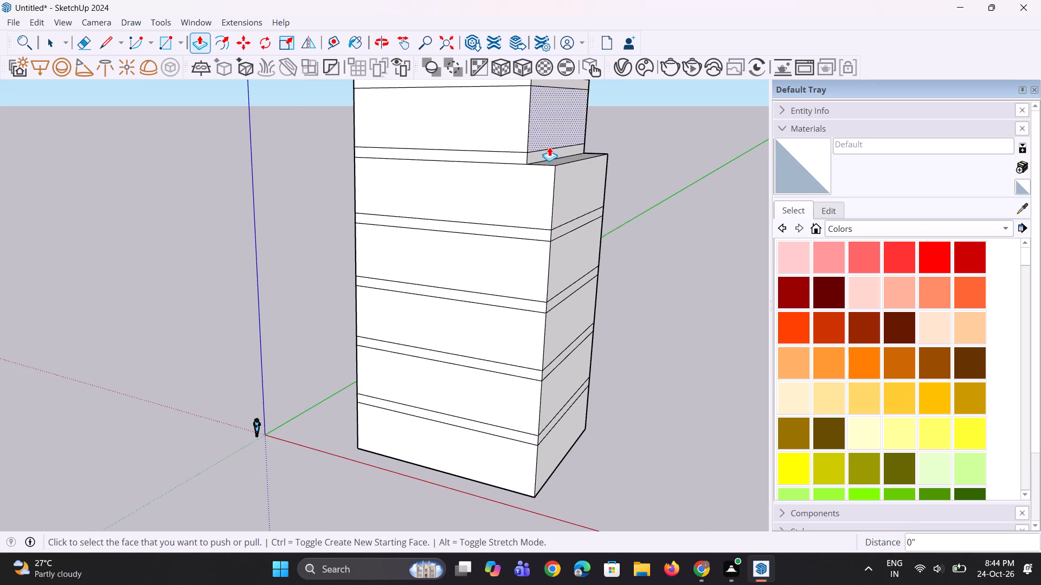
pyautogui.doubleClick(547, 154)
pyautogui.doubleClick(548, 138)
pyautogui.scroll(-5, 555, 322)
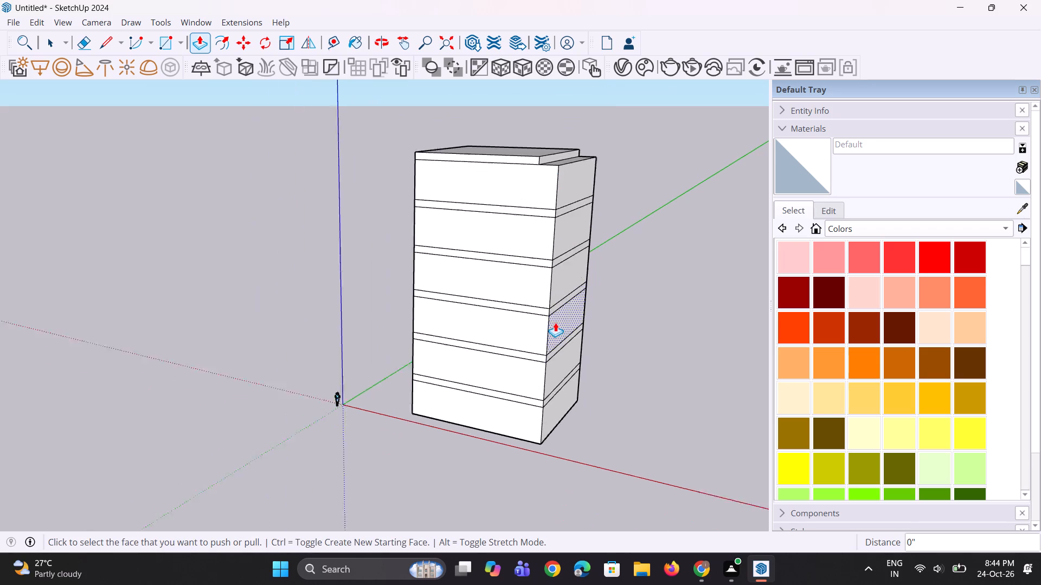
pyautogui.scroll(2, 563, 185)
pyautogui.doubleClick(555, 174)
# Extrude the ground storey's side face at the positive red-axis end outward by a further 2' 6" or so.
pyautogui.moveTo(553, 219); pyautogui.dragTo(570, 196, button='middle')
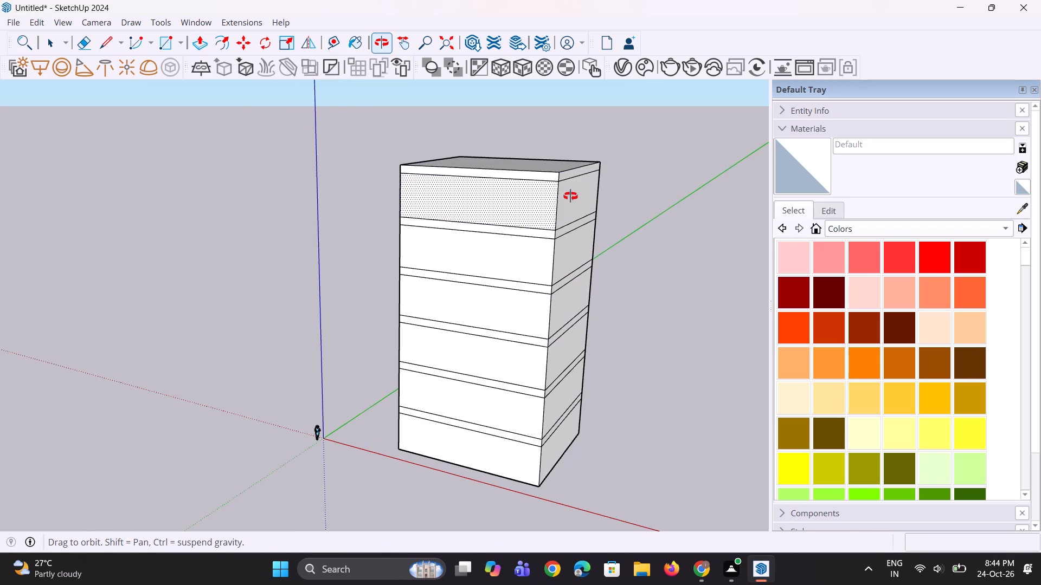
pyautogui.moveTo(570, 196); pyautogui.dragTo(571, 194, button='middle')
pyautogui.scroll(-4, 497, 203)
pyautogui.moveTo(535, 327); pyautogui.dragTo(514, 317, button='middle')
pyautogui.scroll(2, 541, 376)
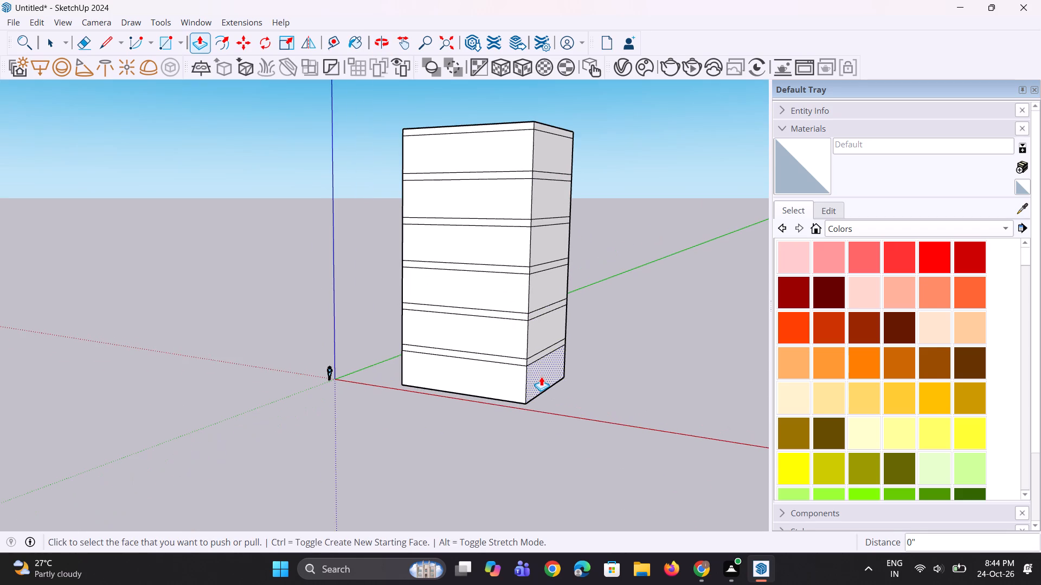
pyautogui.click(541, 376)
pyautogui.click(547, 381)
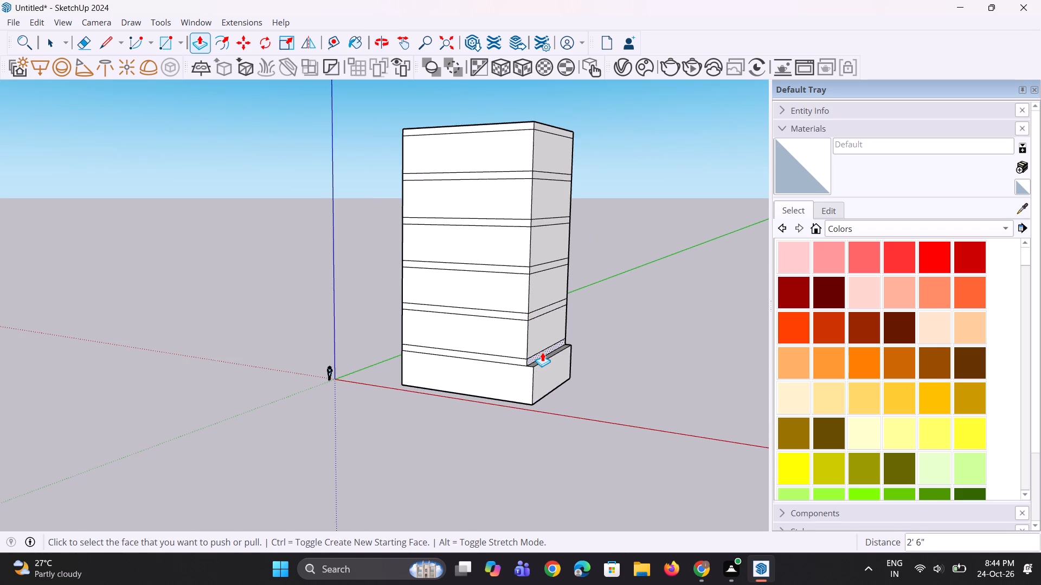
# Repeat that same additional extrusion on each slab band and upper storey side face, up to the top slab band.
pyautogui.doubleClick(542, 352)
pyautogui.doubleClick(543, 342)
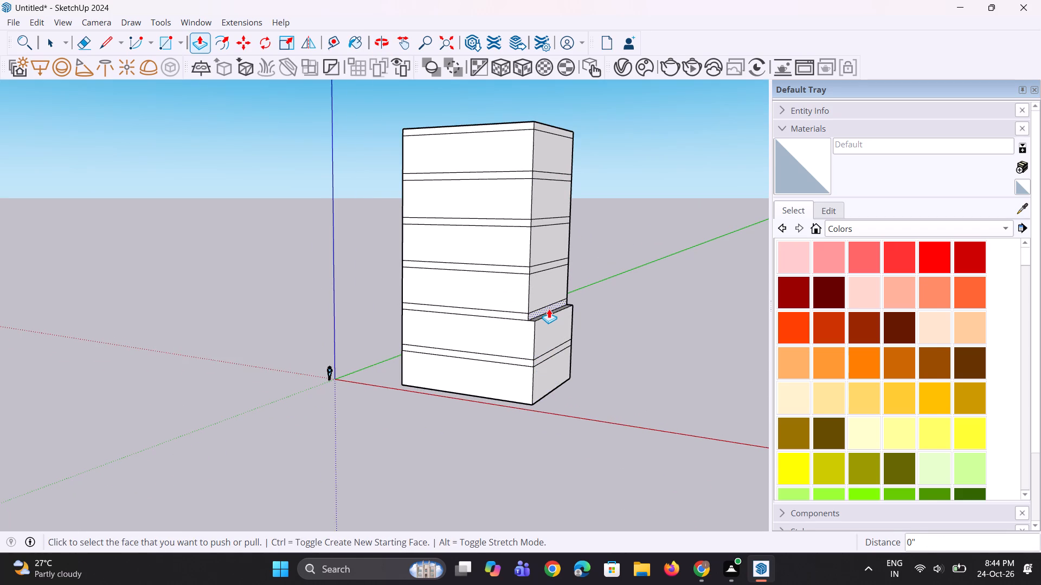
pyautogui.doubleClick(549, 309)
pyautogui.doubleClick(551, 292)
pyautogui.scroll(1, 550, 262)
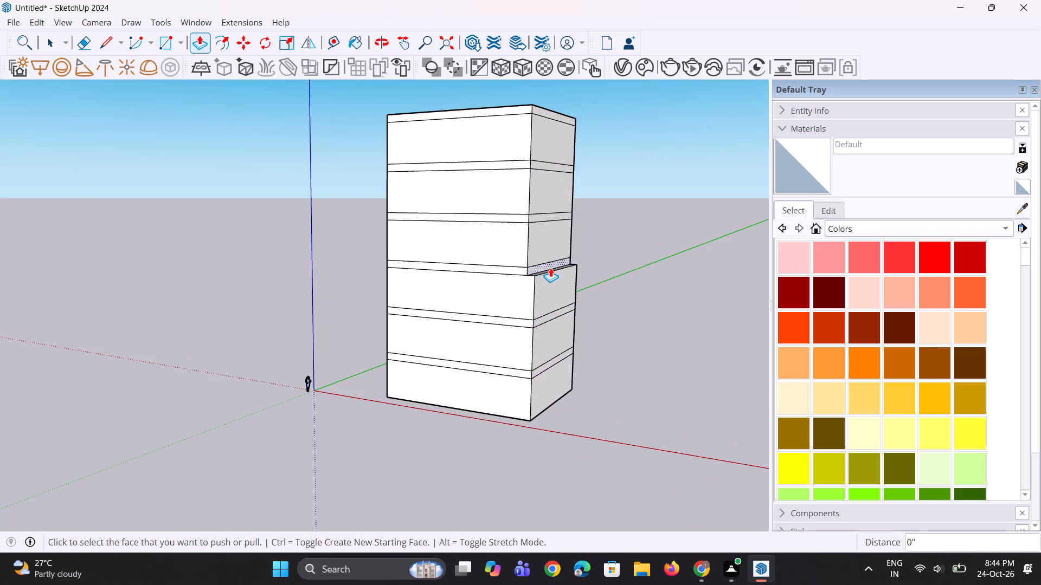
pyautogui.doubleClick(550, 268)
pyautogui.doubleClick(550, 255)
pyautogui.scroll(3, 550, 205)
pyautogui.doubleClick(539, 220)
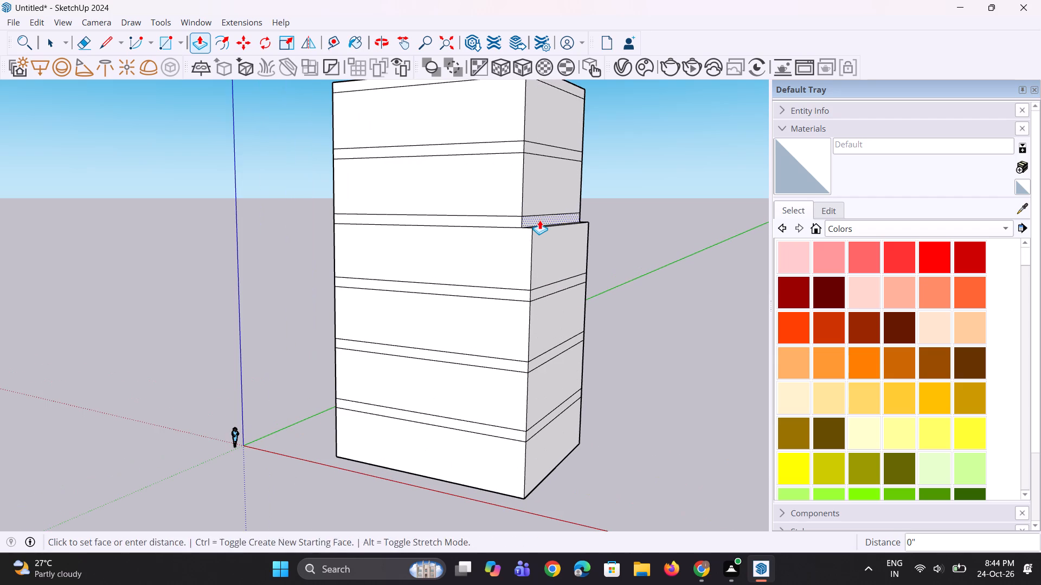
pyautogui.doubleClick(543, 207)
pyautogui.scroll(-4, 547, 258)
pyautogui.scroll(3, 548, 168)
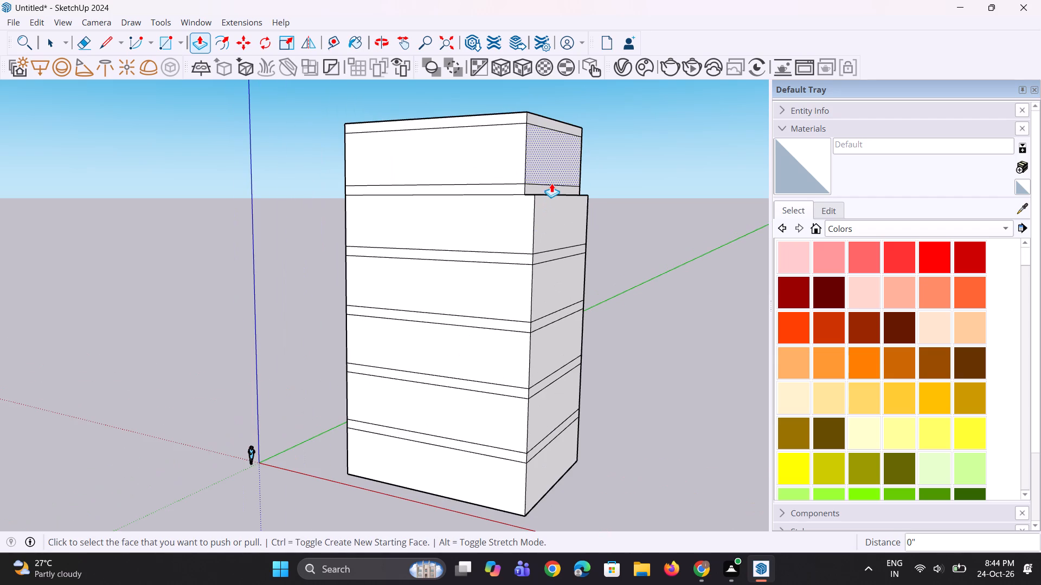
pyautogui.doubleClick(551, 188)
pyautogui.doubleClick(552, 170)
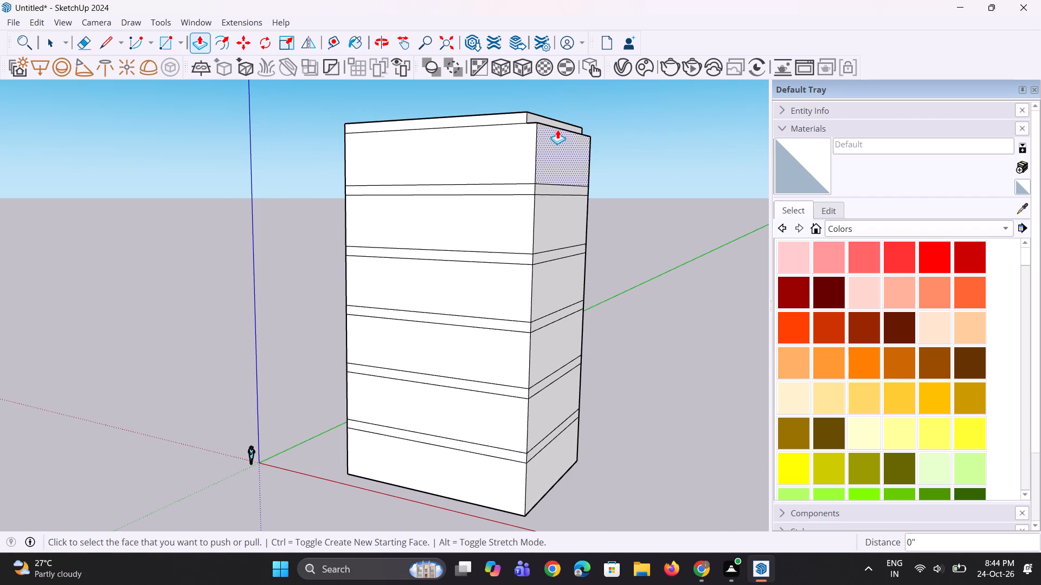
pyautogui.doubleClick(558, 126)
# Place a guide parallel to the front face's origin-side vertical edge at its opposite vertical edge, about 53' 11" away.
pyautogui.scroll(-5, 472, 249)
pyautogui.scroll(1, 471, 249)
pyautogui.moveTo(475, 249); pyautogui.dragTo(482, 245, button='middle')
pyautogui.press('space')
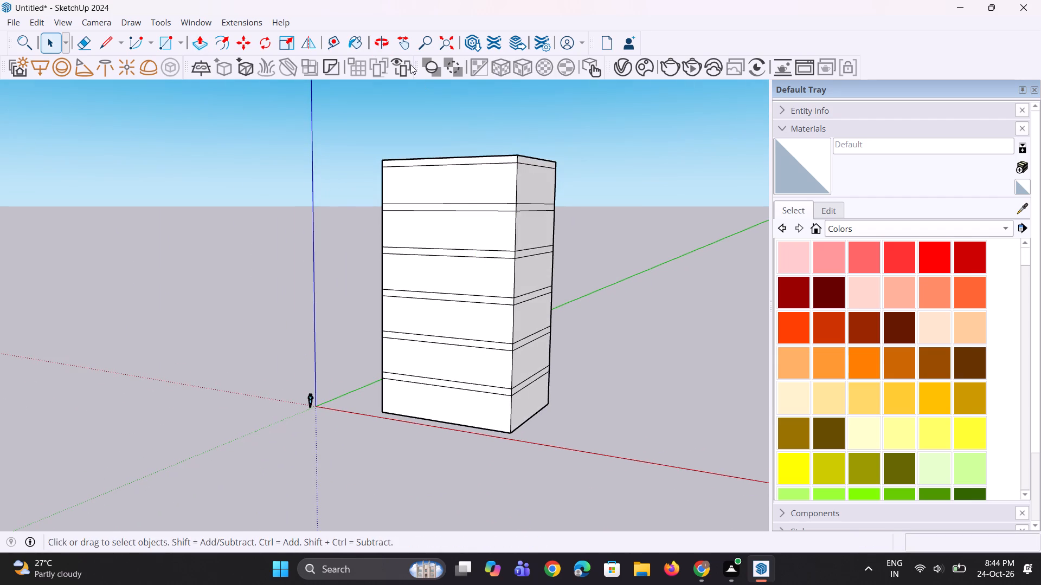
pyautogui.press('space')
pyautogui.click(334, 49)
pyautogui.scroll(3, 368, 390)
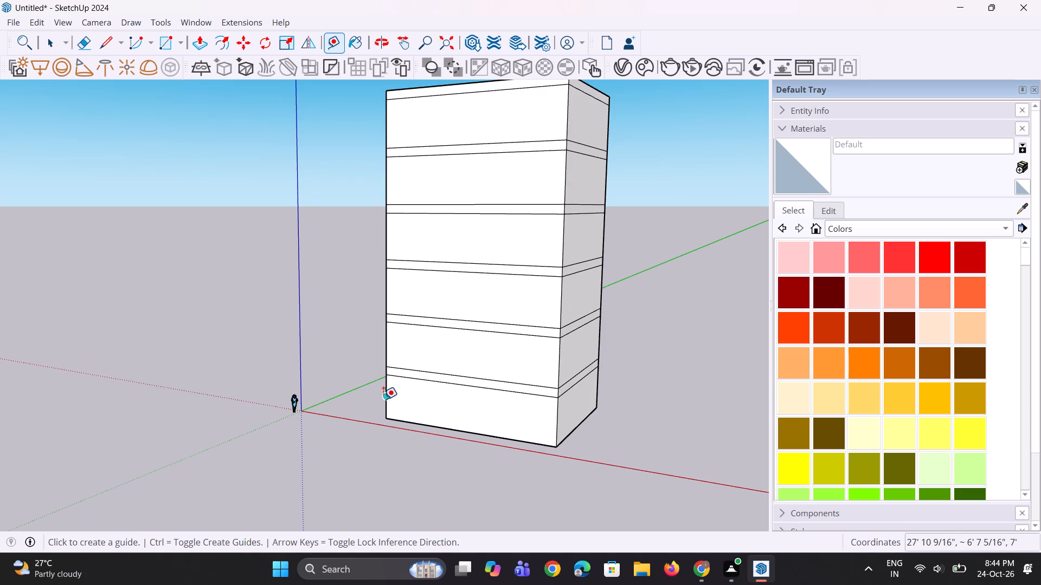
pyautogui.click(383, 400)
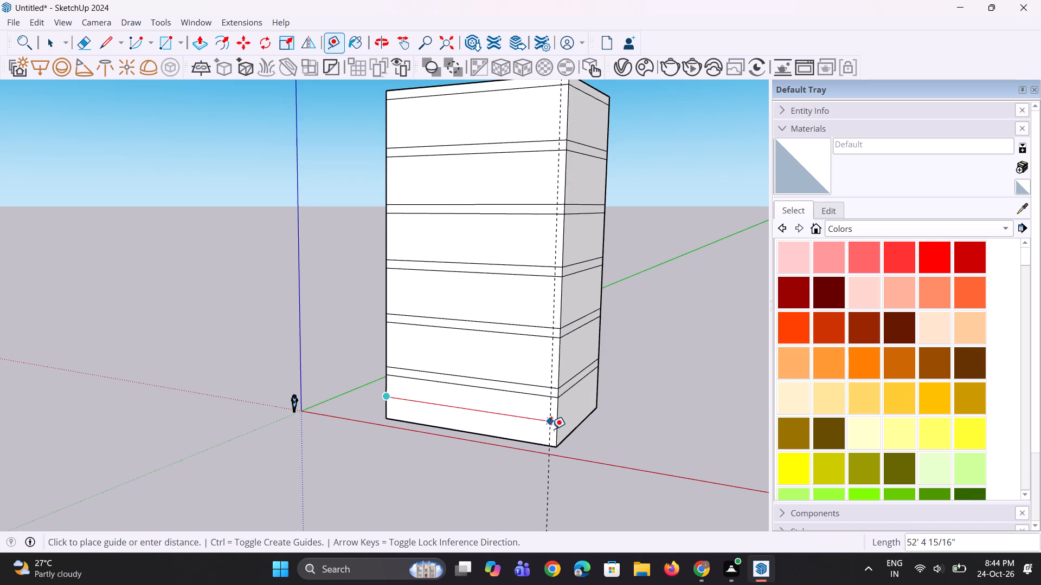
pyautogui.click(556, 430)
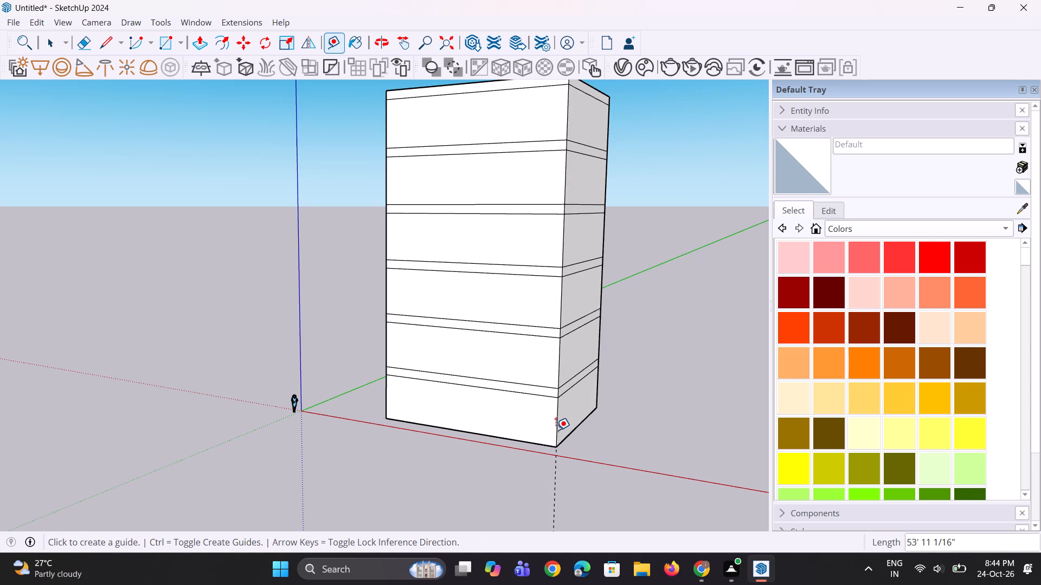
pyautogui.moveTo(538, 453); pyautogui.dragTo(460, 450, button='middle')
pyautogui.click(464, 478)
pyautogui.press('space')
pyautogui.press('space')
# Select the six storeys' origin-side vertical edges on the front face and copy them about 53' 11" to the opposite corner, divided by 4.
pyautogui.scroll(-5, 491, 454)
pyautogui.moveTo(484, 451); pyautogui.dragTo(581, 439, button='middle')
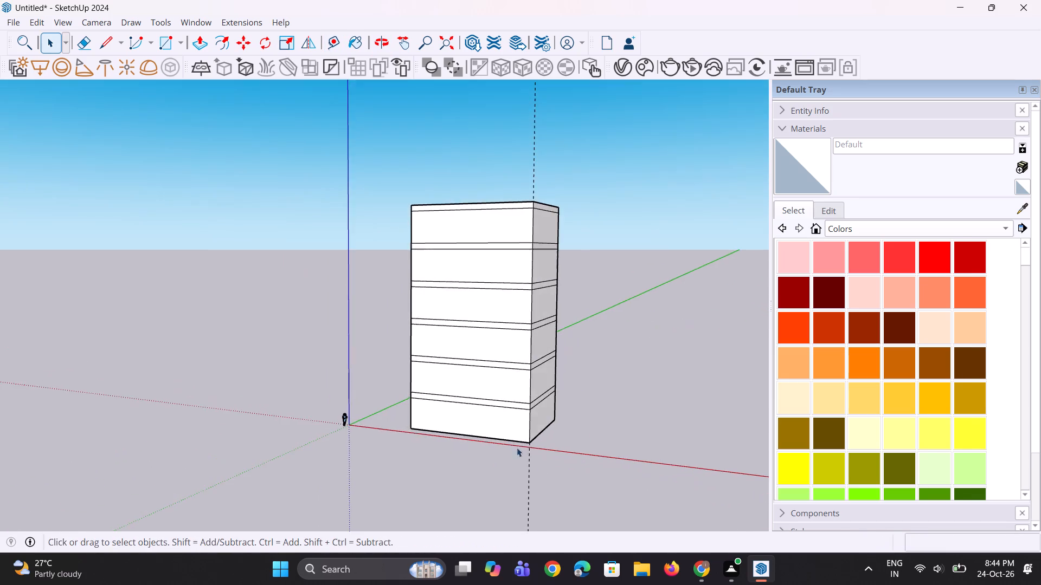
pyautogui.press('space')
pyautogui.scroll(-5, 470, 454)
pyautogui.moveTo(464, 459); pyautogui.dragTo(512, 431, button='middle')
pyautogui.scroll(8, 462, 396)
pyautogui.click(421, 456)
pyautogui.scroll(3, 422, 406)
pyautogui.keyDown('ctrl'); pyautogui.click(421, 394); pyautogui.keyUp('ctrl')
pyautogui.scroll(7, 415, 320)
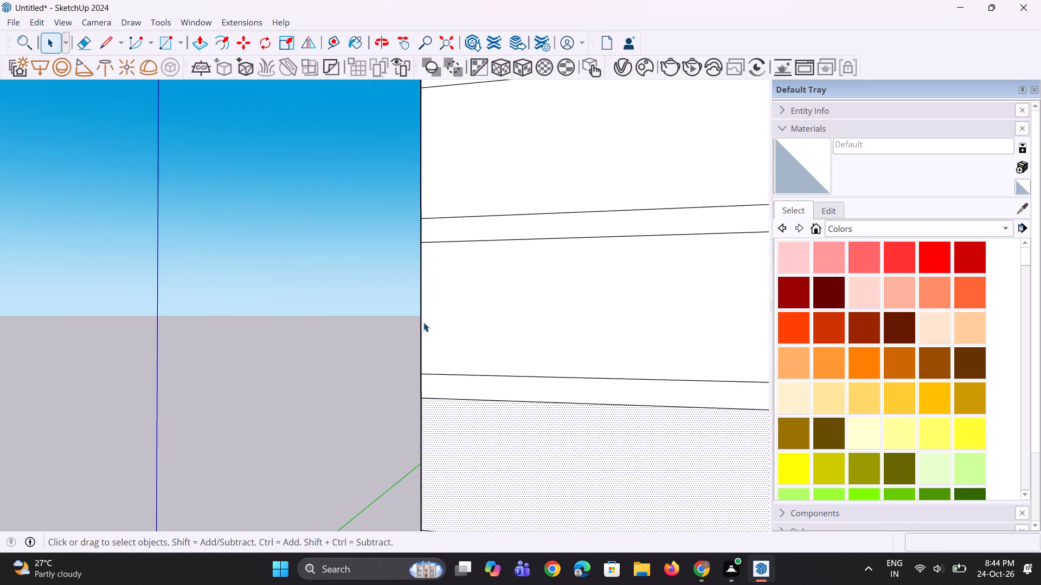
pyautogui.click(423, 322)
pyautogui.keyDown('ctrl'); pyautogui.click(421, 420); pyautogui.keyUp('ctrl')
pyautogui.scroll(-12, 437, 381)
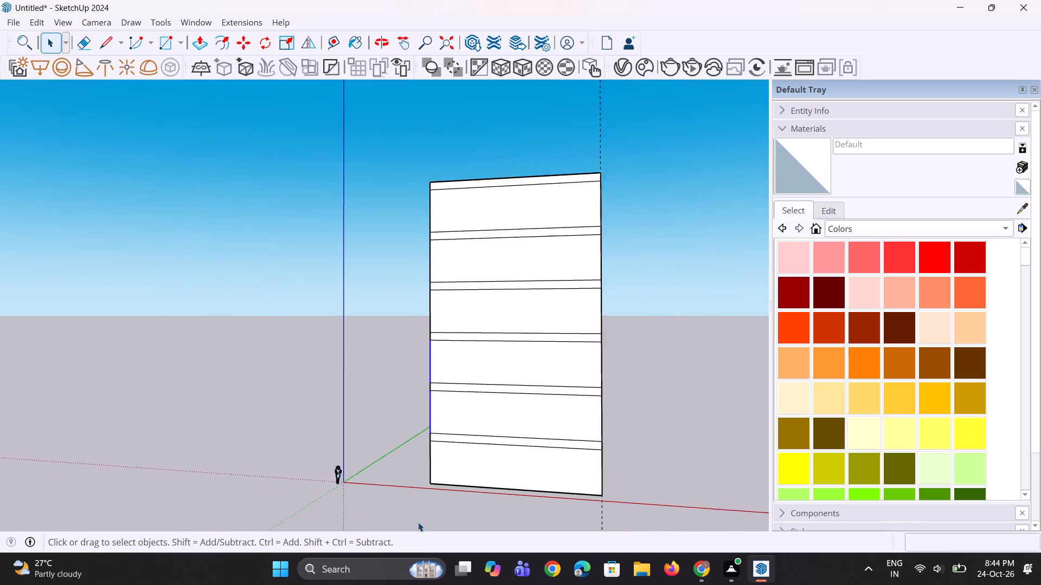
pyautogui.scroll(8, 418, 522)
pyautogui.keyDown('ctrl'); pyautogui.click(434, 432); pyautogui.keyUp('ctrl')
pyautogui.scroll(-6, 414, 522)
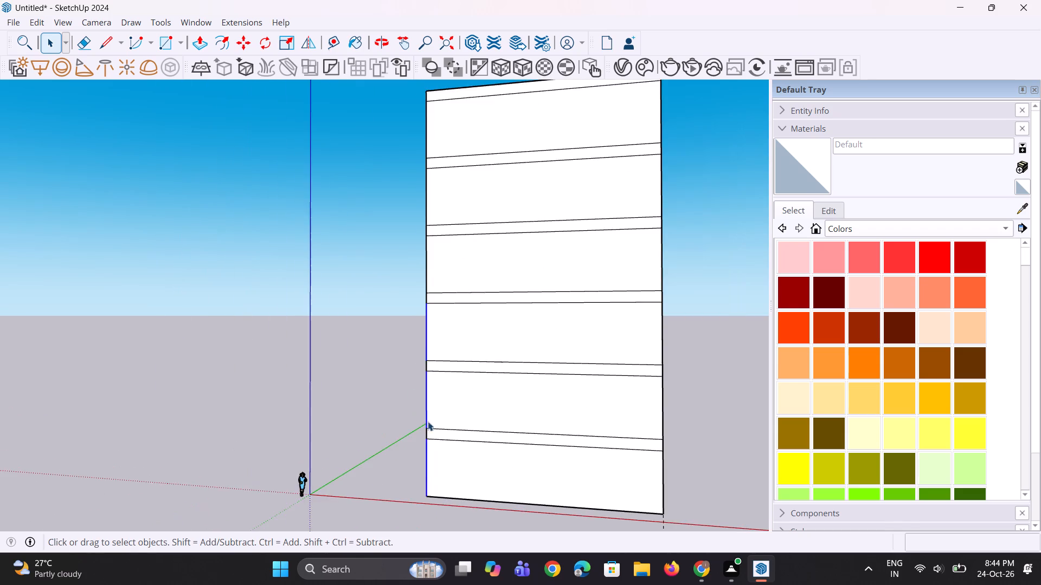
pyautogui.scroll(5, 438, 328)
pyautogui.scroll(-5, 361, 521)
pyautogui.scroll(-2, 402, 416)
pyautogui.scroll(4, 382, 343)
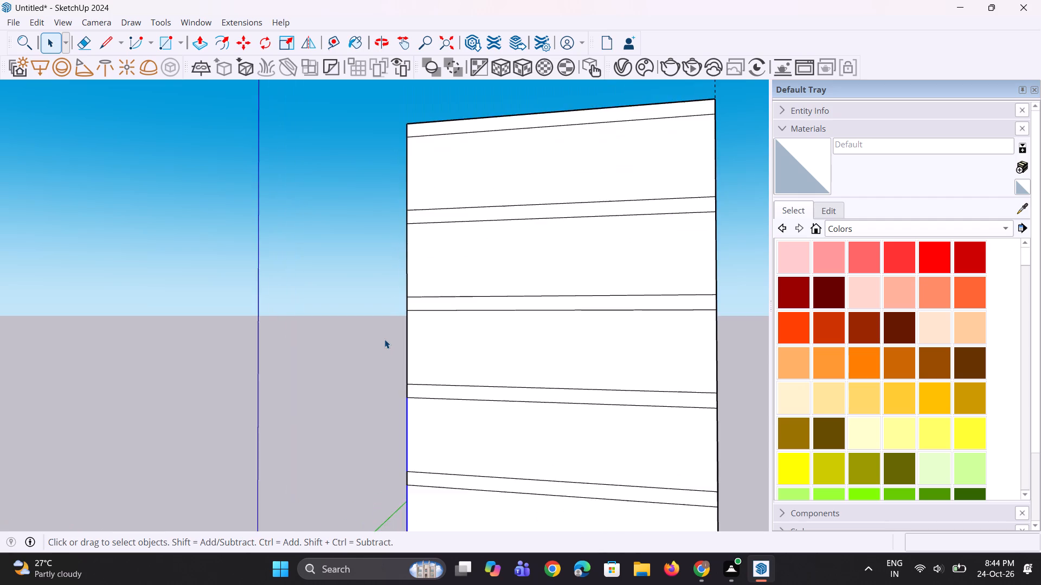
pyautogui.scroll(3, 384, 339)
pyautogui.keyDown('ctrl'); pyautogui.scroll(1, 408, 361); pyautogui.keyUp('ctrl')
pyautogui.keyDown('ctrl'); pyautogui.click(417, 367); pyautogui.keyUp('ctrl')
pyautogui.scroll(-2, 406, 391)
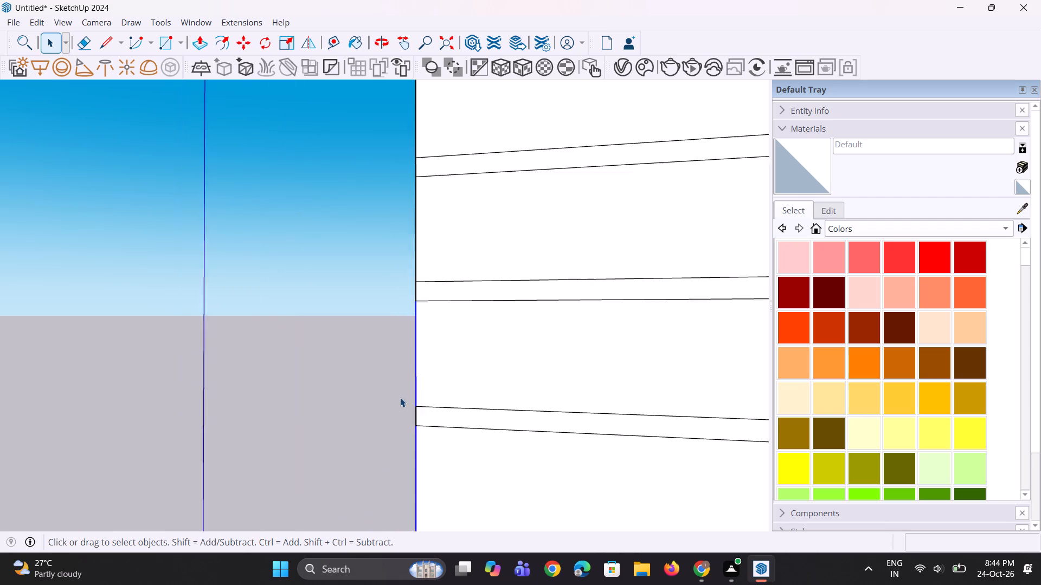
pyautogui.scroll(-6, 400, 398)
pyautogui.scroll(4, 410, 303)
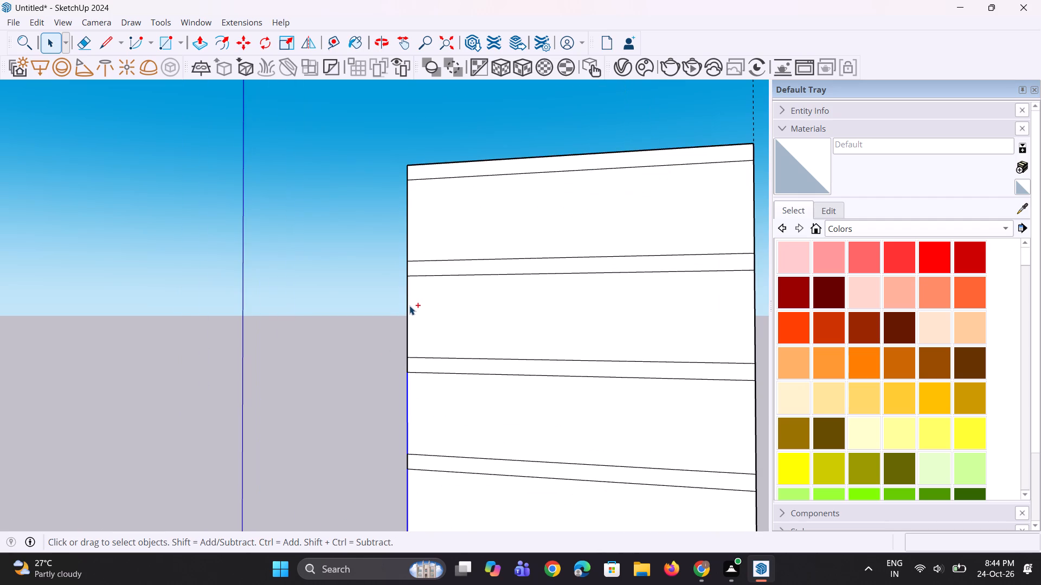
pyautogui.keyDown('ctrl'); pyautogui.click(408, 311); pyautogui.keyUp('ctrl')
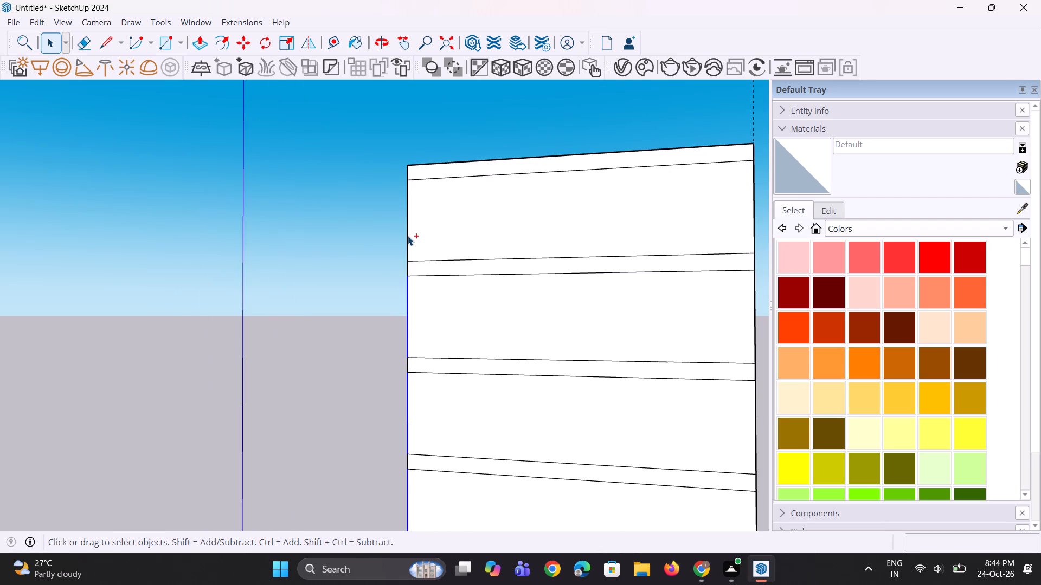
pyautogui.keyDown('ctrl'); pyautogui.click(407, 235); pyautogui.keyUp('ctrl')
pyautogui.scroll(-14, 406, 238)
pyautogui.scroll(1, 423, 346)
pyautogui.moveTo(427, 348); pyautogui.dragTo(449, 357, button='middle')
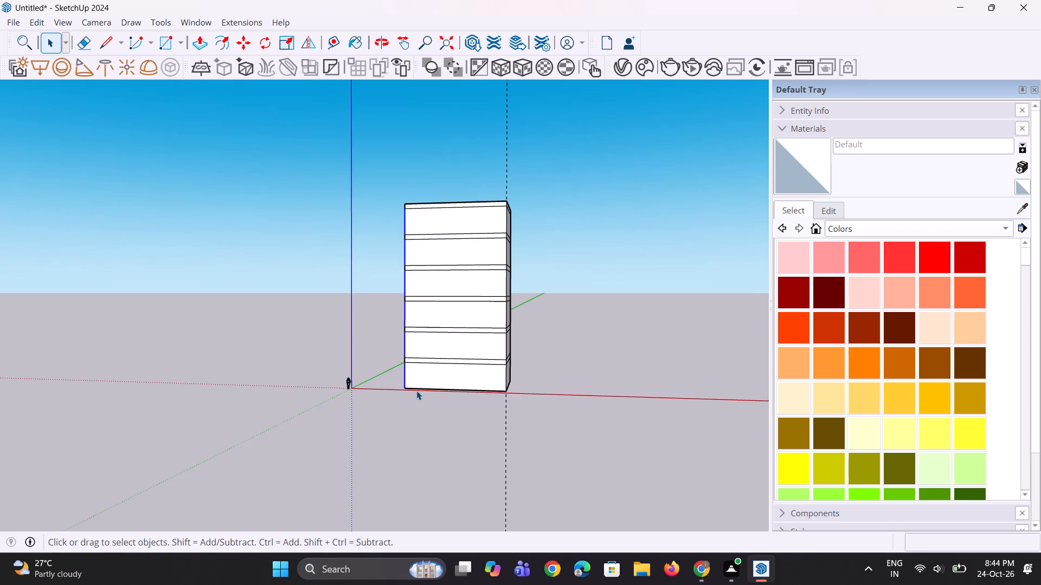
pyautogui.scroll(5, 416, 391)
pyautogui.press('m')
pyautogui.scroll(3, 416, 391)
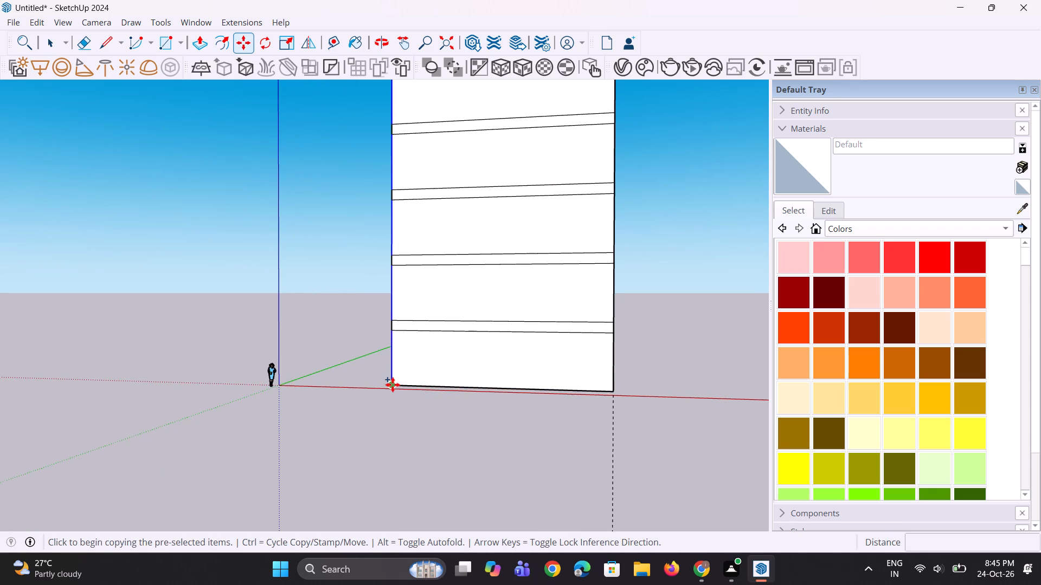
pyautogui.click(393, 385)
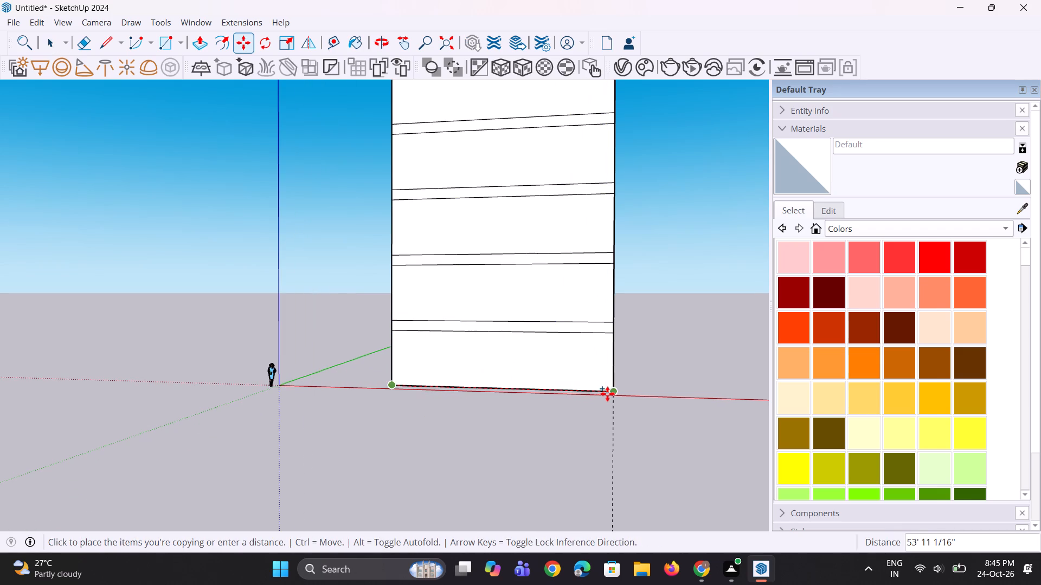
pyautogui.click(608, 394)
pyautogui.write('/4')
pyautogui.press('Return')
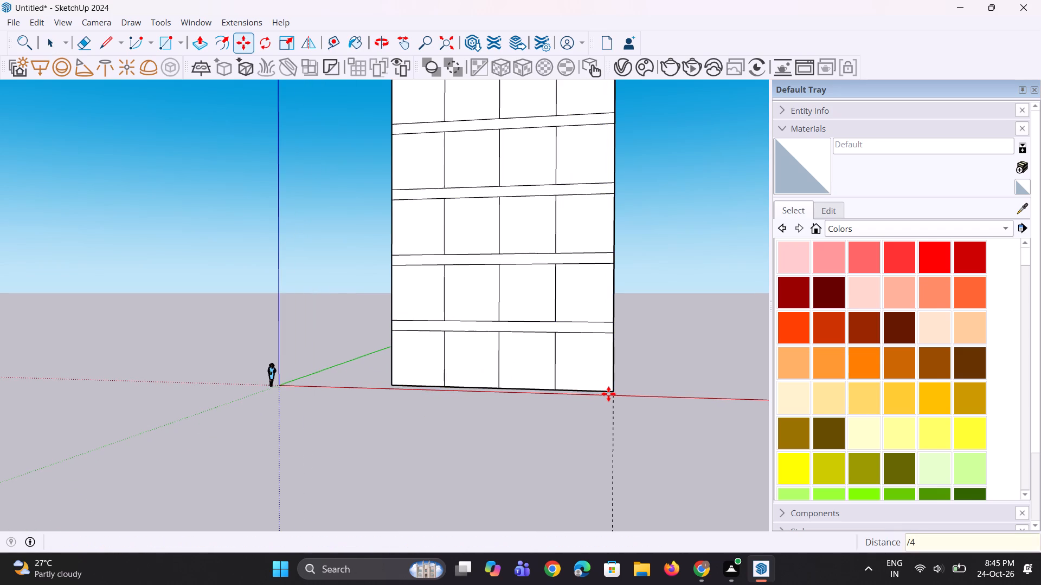
# Select the vertical bay line nearest the origin-side edge of the front face on all six storeys.
pyautogui.moveTo(552, 446); pyautogui.dragTo(532, 441, button='middle')
pyautogui.scroll(-11, 532, 451)
pyautogui.moveTo(532, 454); pyautogui.dragTo(539, 460, button='middle')
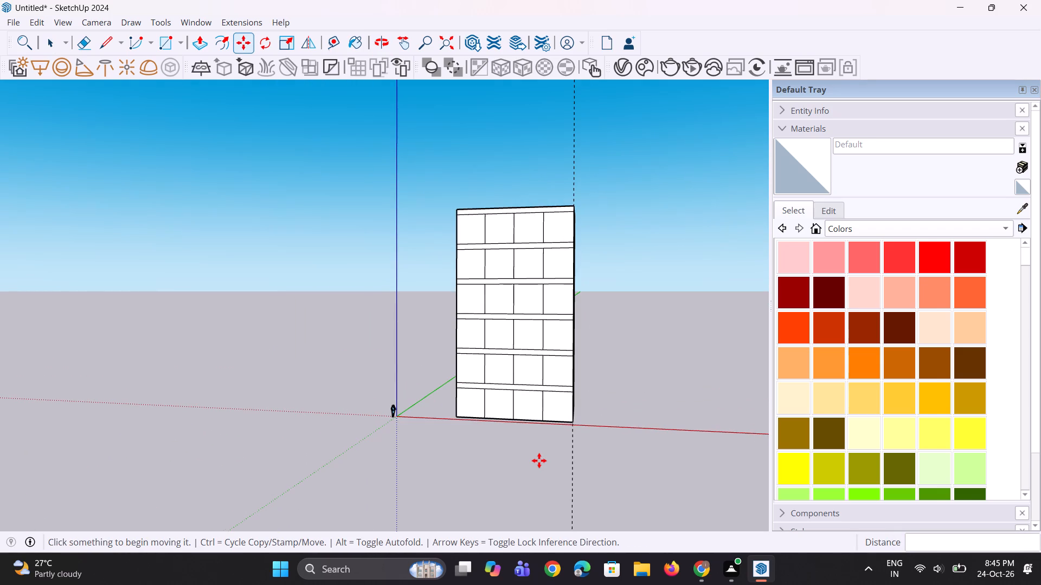
pyautogui.scroll(6, 523, 298)
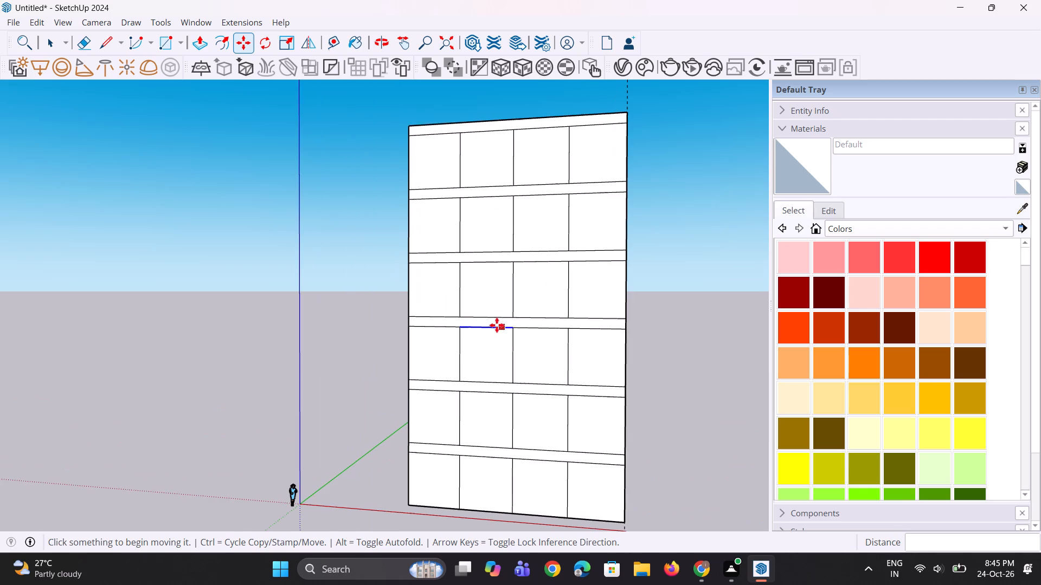
pyautogui.press('space')
pyautogui.press('space')
pyautogui.press('space')
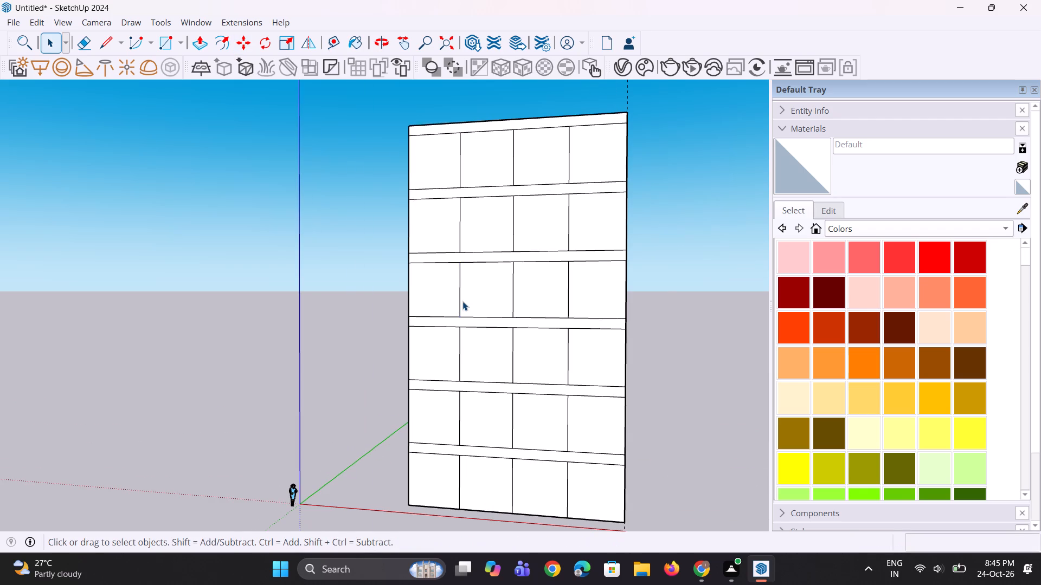
pyautogui.scroll(2, 462, 301)
pyautogui.click(460, 298)
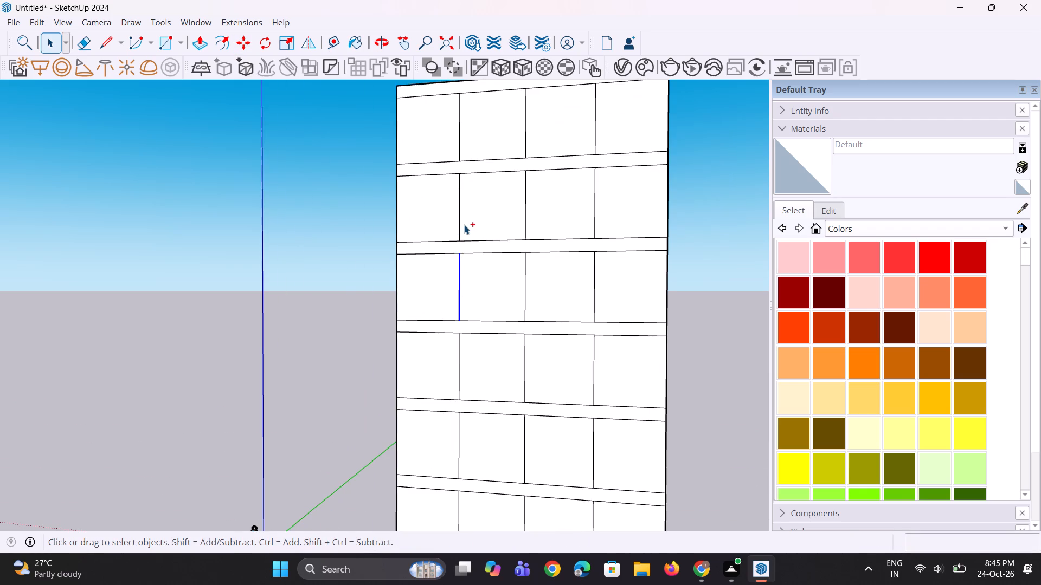
pyautogui.keyDown('ctrl'); pyautogui.click(460, 220); pyautogui.keyUp('ctrl')
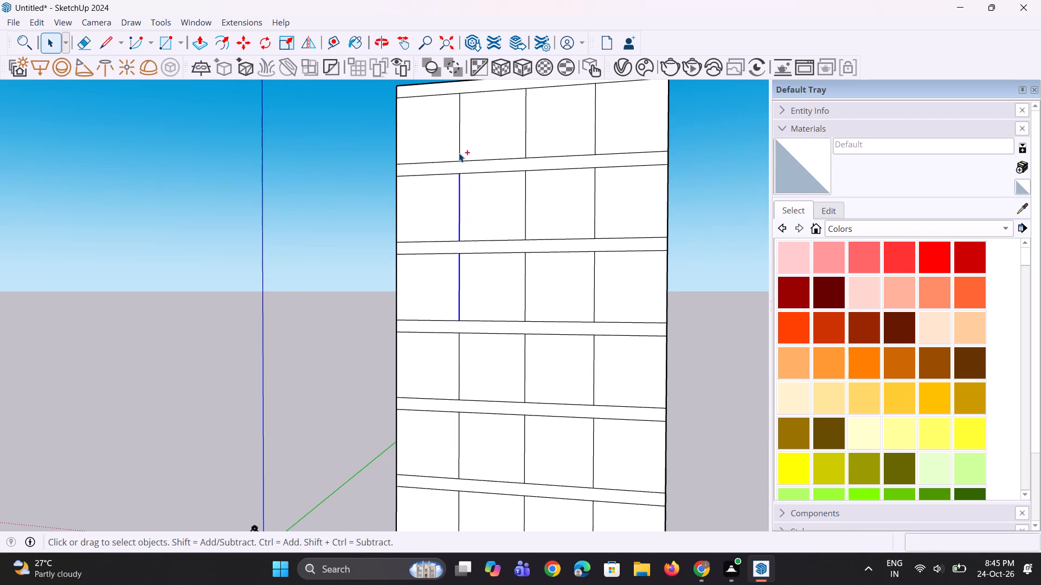
pyautogui.keyDown('ctrl'); pyautogui.click(459, 152); pyautogui.keyUp('ctrl')
pyautogui.scroll(-5, 465, 153)
pyautogui.scroll(8, 470, 307)
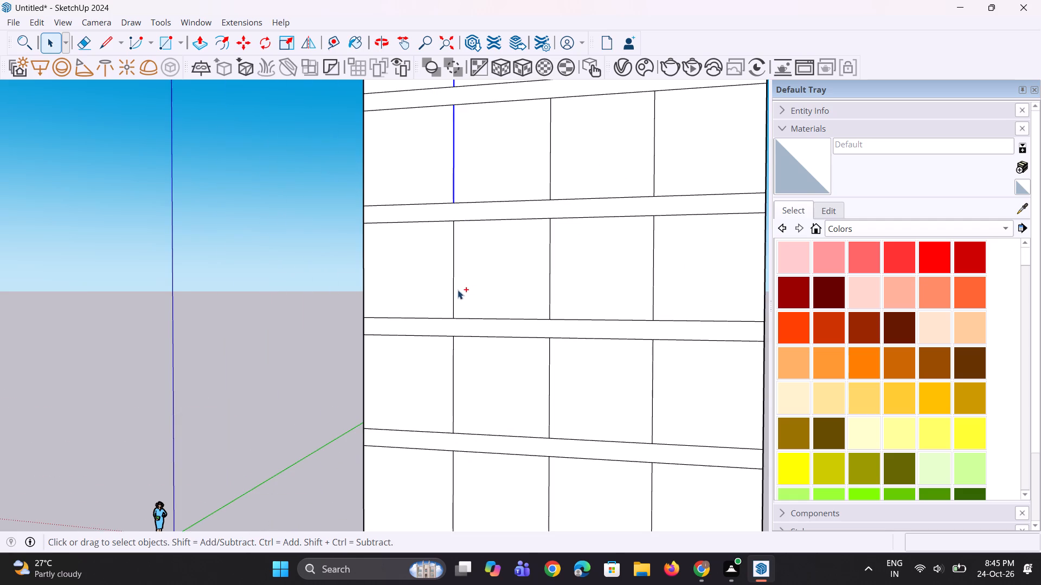
pyautogui.keyDown('ctrl'); pyautogui.click(453, 291); pyautogui.keyUp('ctrl')
pyautogui.scroll(-5, 458, 281)
pyautogui.scroll(4, 465, 330)
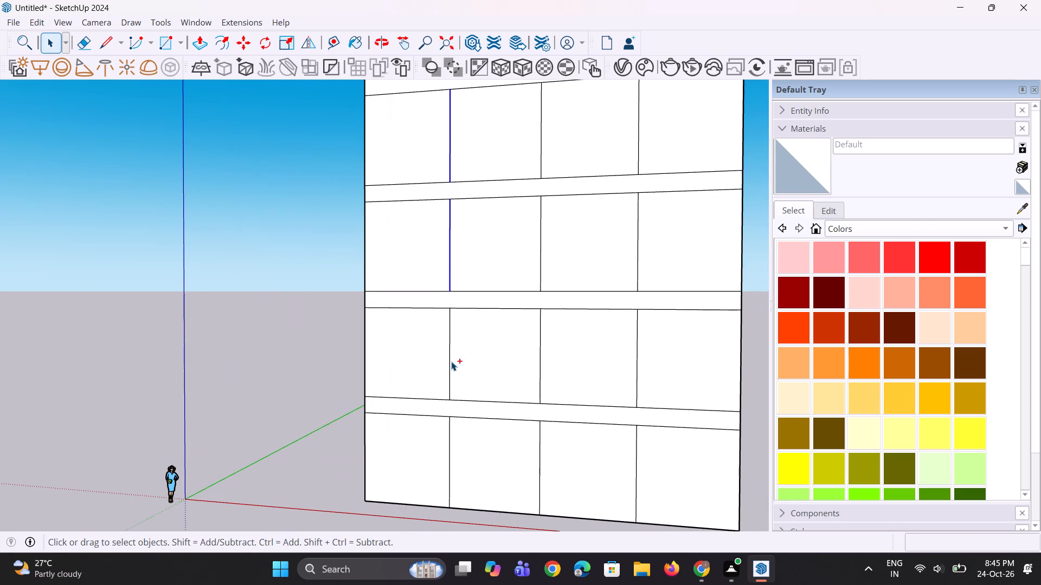
pyautogui.keyDown('ctrl'); pyautogui.click(450, 363); pyautogui.keyUp('ctrl')
pyautogui.scroll(-5, 456, 342)
pyautogui.scroll(4, 464, 409)
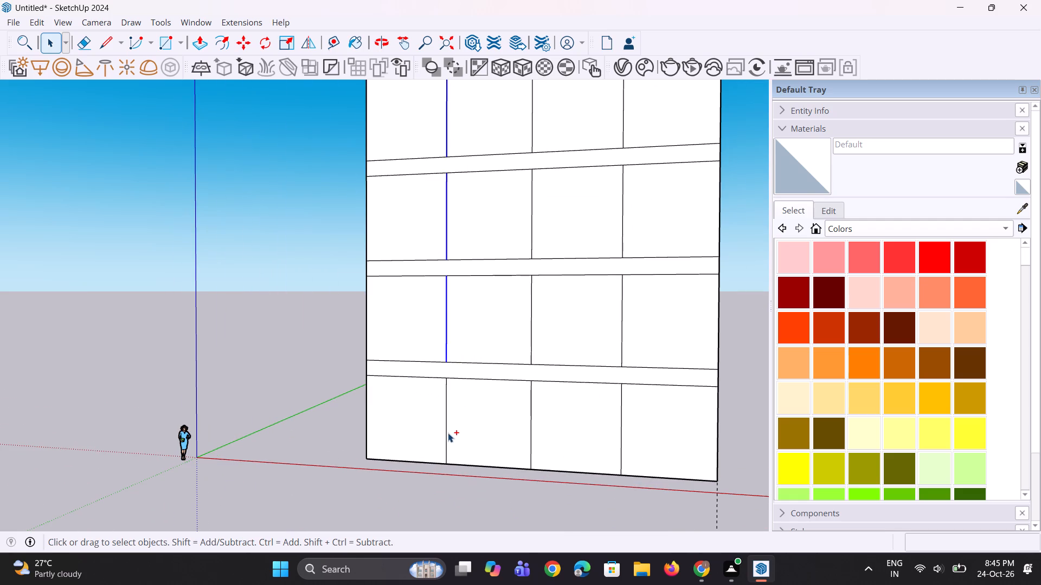
pyautogui.keyDown('ctrl'); pyautogui.click(447, 437); pyautogui.keyUp('ctrl')
pyautogui.scroll(-5, 450, 418)
pyautogui.scroll(4, 429, 429)
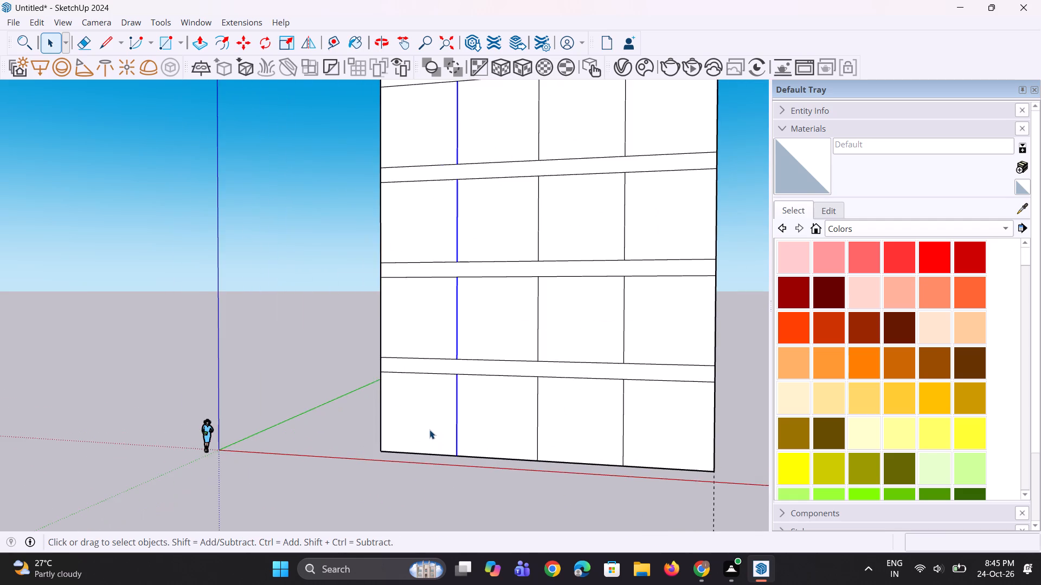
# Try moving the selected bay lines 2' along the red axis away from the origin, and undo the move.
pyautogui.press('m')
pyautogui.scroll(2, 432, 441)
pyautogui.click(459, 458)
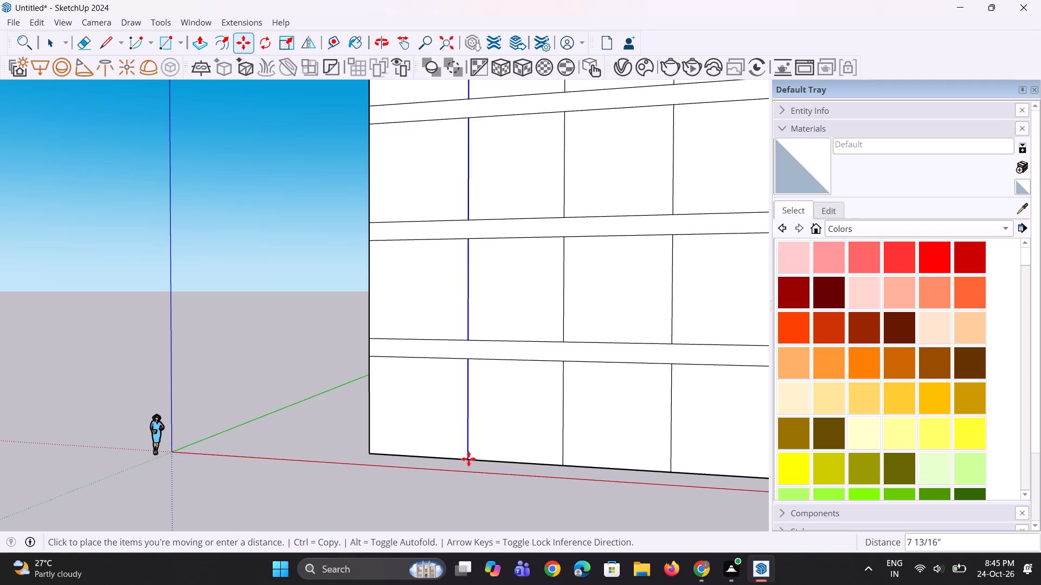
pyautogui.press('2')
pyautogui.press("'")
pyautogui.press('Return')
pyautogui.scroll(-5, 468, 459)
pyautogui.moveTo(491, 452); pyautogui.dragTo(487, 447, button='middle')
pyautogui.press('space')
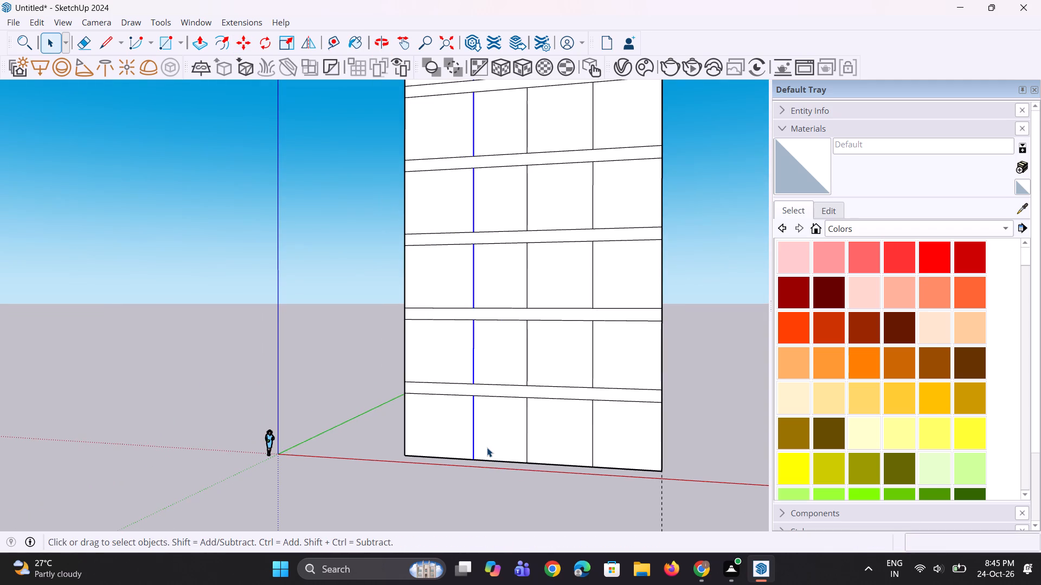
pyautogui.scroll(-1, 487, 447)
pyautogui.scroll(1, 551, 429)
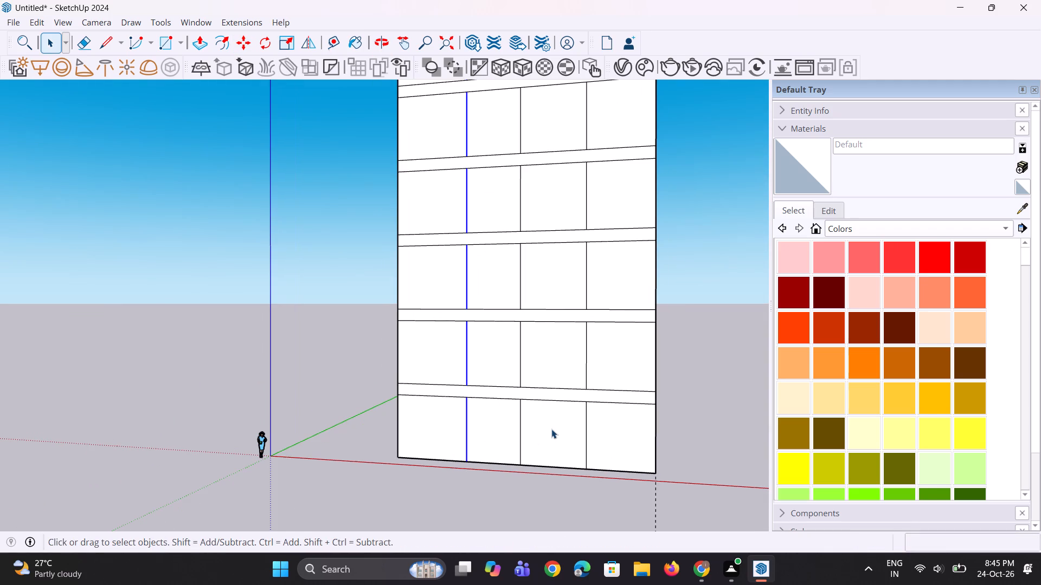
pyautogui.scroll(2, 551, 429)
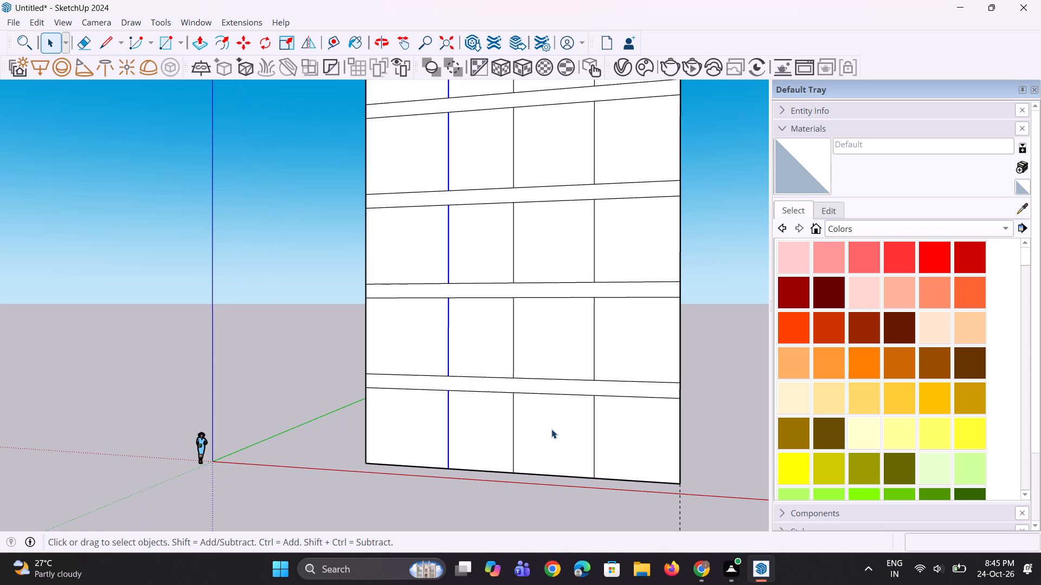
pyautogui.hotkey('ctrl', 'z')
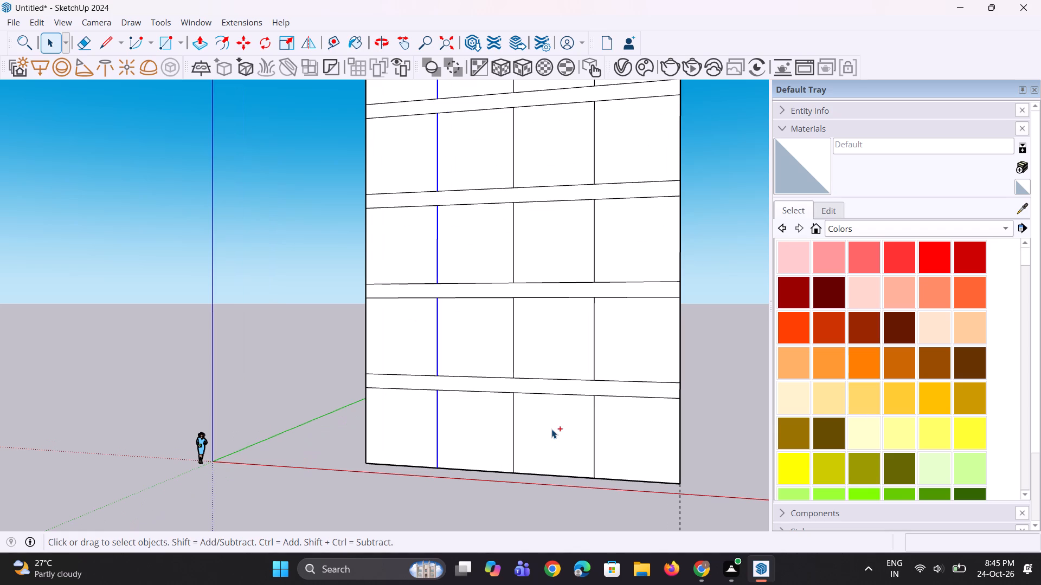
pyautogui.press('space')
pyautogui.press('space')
# Move the six selected bay lines 1' along the red axis toward the origin-side edge.
pyautogui.scroll(1, 470, 406)
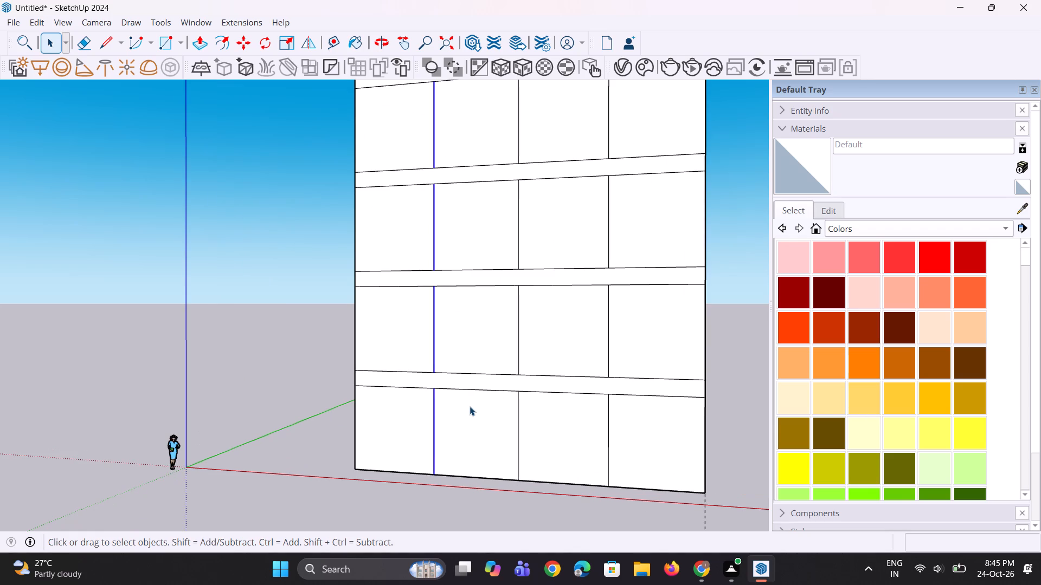
pyautogui.scroll(2, 422, 395)
pyautogui.press('m')
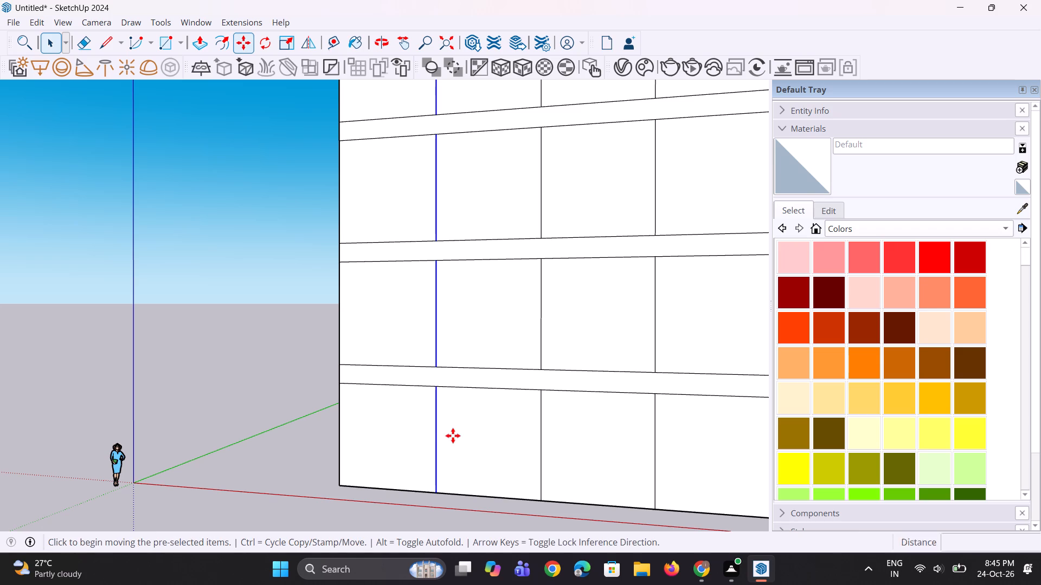
pyautogui.click(436, 493)
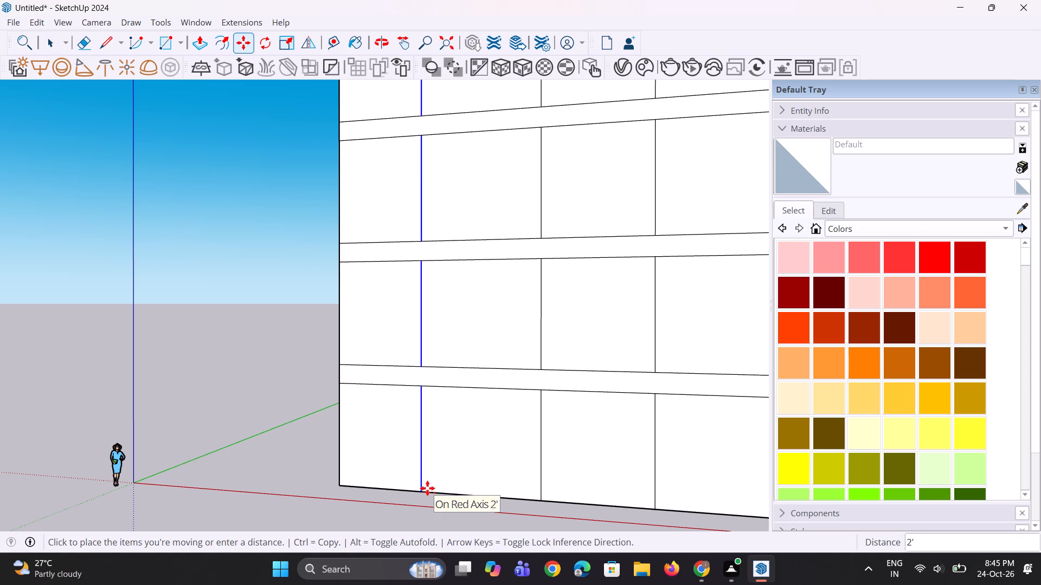
pyautogui.write("1'")
pyautogui.press('Return')
pyautogui.moveTo(427, 488); pyautogui.dragTo(441, 484, button='middle')
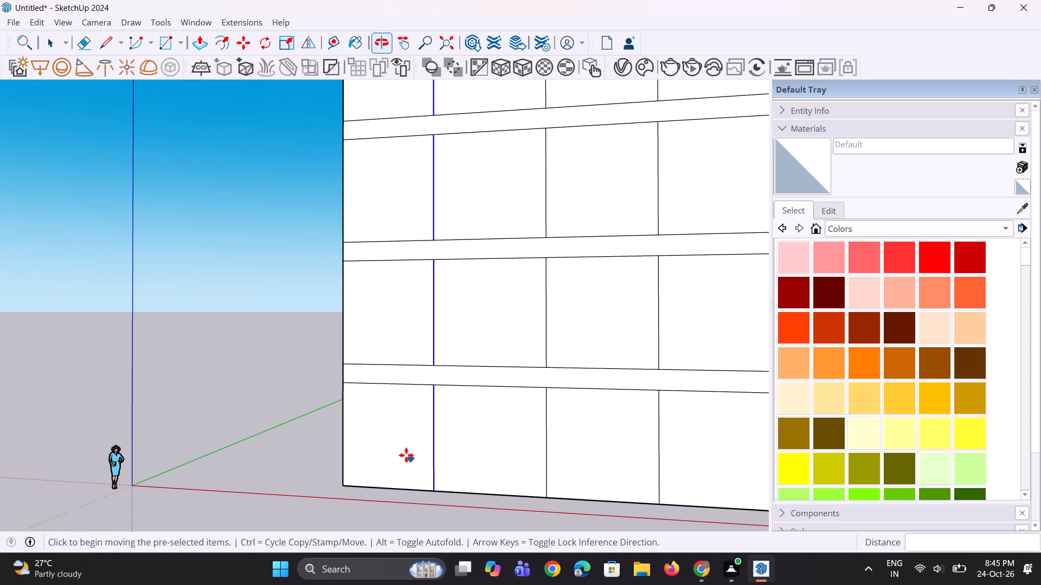
# Select the six storeys' bay lines nearest the edge farthest from the origin and move them 2' along the red axis toward the origin.
pyautogui.scroll(-6, 406, 455)
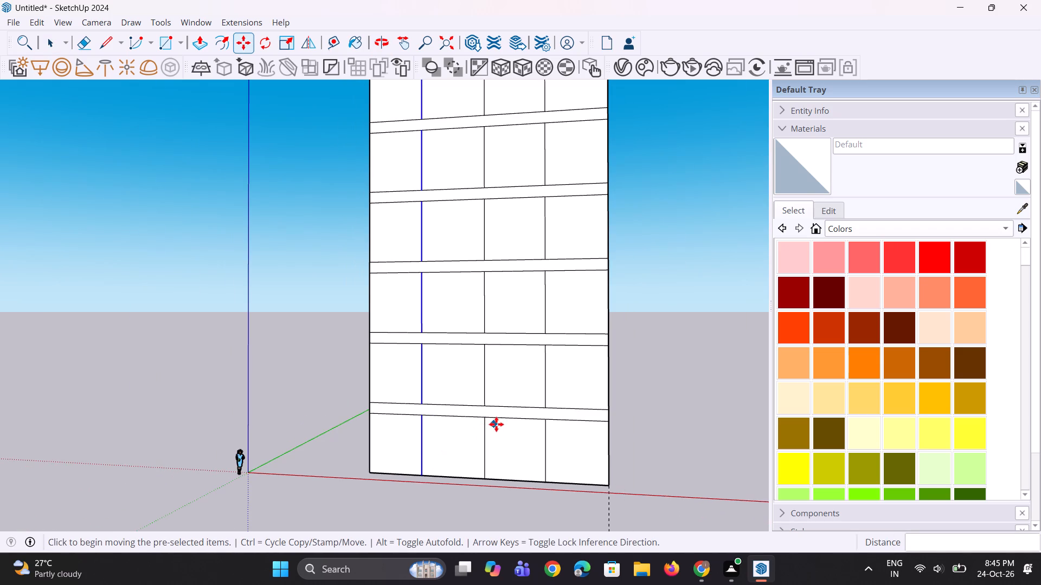
pyautogui.scroll(3, 503, 424)
pyautogui.press('space')
pyautogui.click(560, 458)
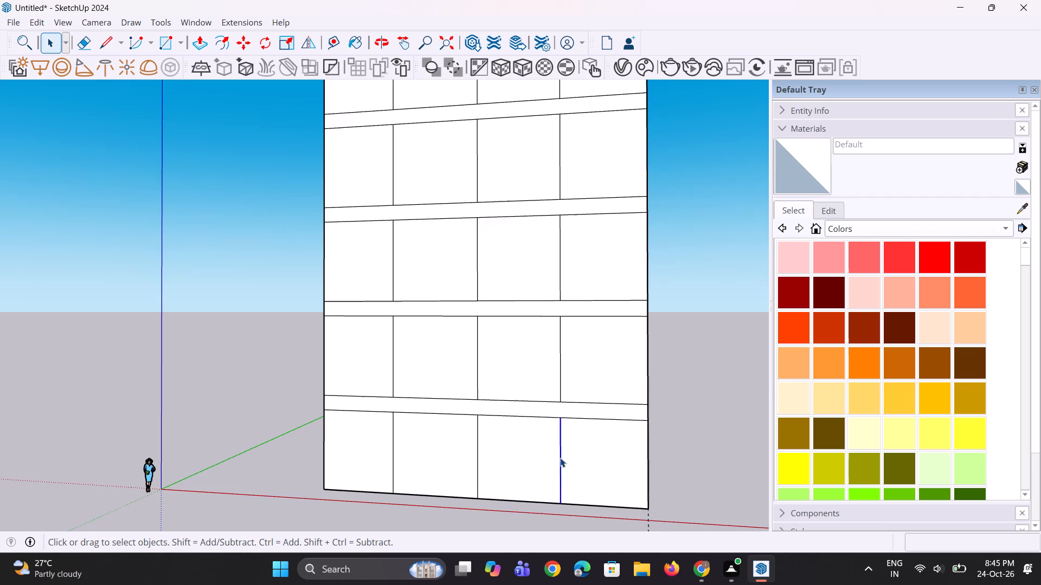
pyautogui.scroll(2, 563, 404)
pyautogui.keyDown('ctrl'); pyautogui.click(559, 380); pyautogui.keyUp('ctrl')
pyautogui.scroll(-5, 553, 451)
pyautogui.scroll(3, 550, 310)
pyautogui.keyDown('ctrl'); pyautogui.click(559, 330); pyautogui.keyUp('ctrl')
pyautogui.scroll(-3, 542, 363)
pyautogui.scroll(2, 541, 223)
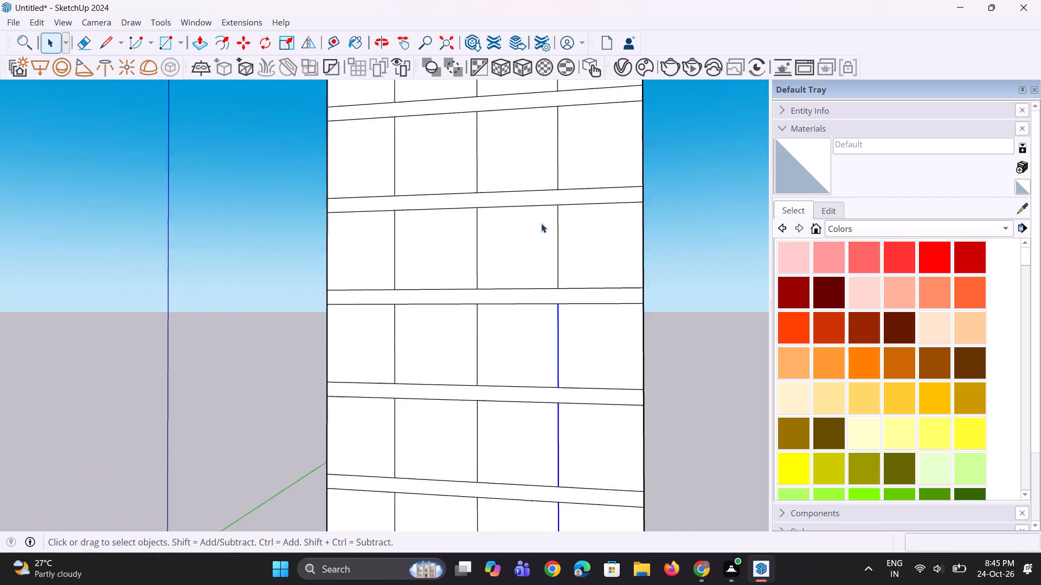
pyautogui.scroll(2, 541, 223)
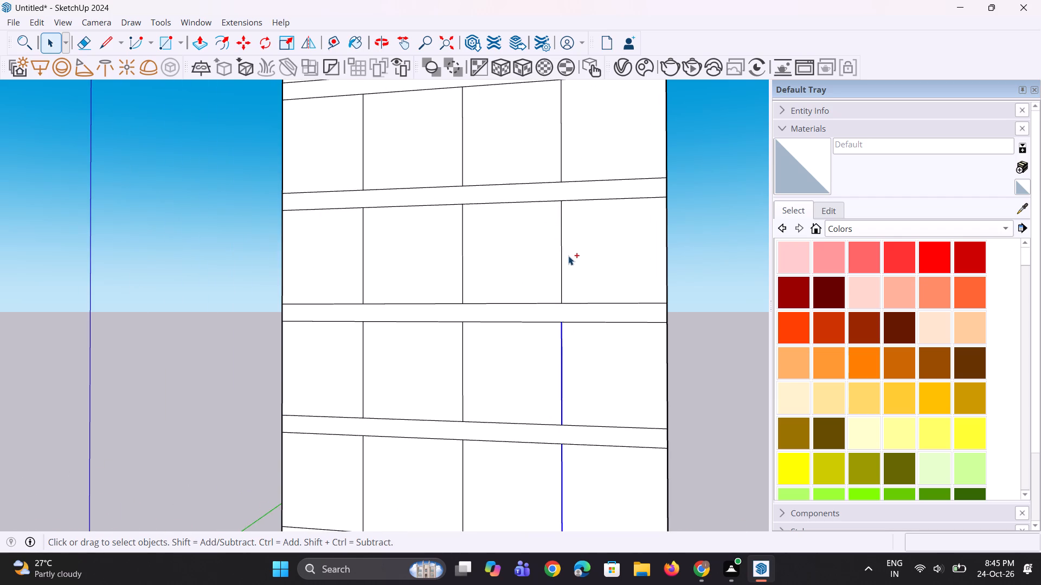
pyautogui.keyDown('ctrl'); pyautogui.click(562, 255); pyautogui.keyUp('ctrl')
pyautogui.scroll(-6, 561, 275)
pyautogui.scroll(2, 578, 187)
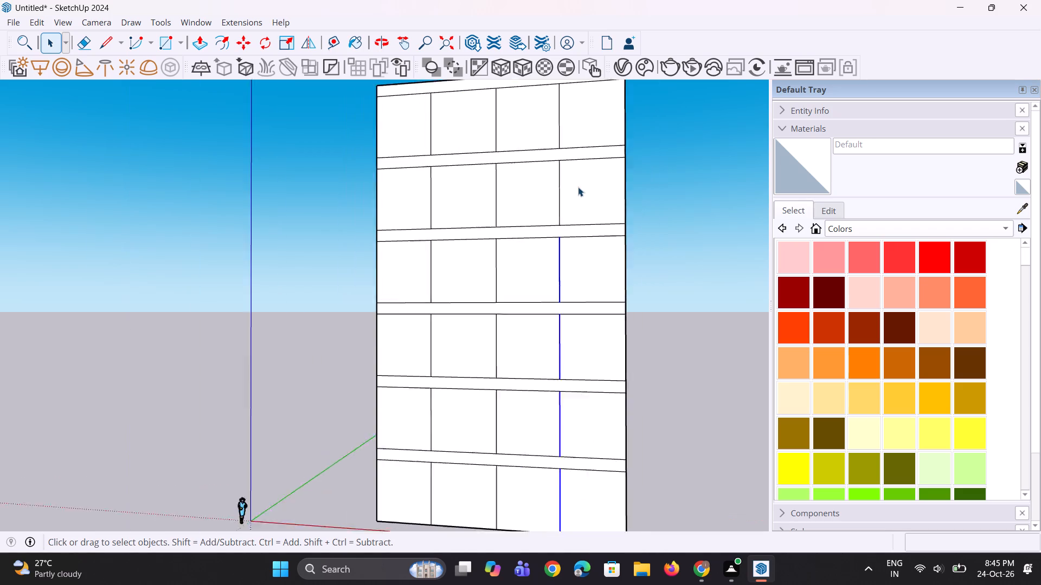
pyautogui.scroll(2, 578, 187)
pyautogui.keyDown('ctrl'); pyautogui.click(552, 206); pyautogui.keyUp('ctrl')
pyautogui.scroll(-4, 563, 264)
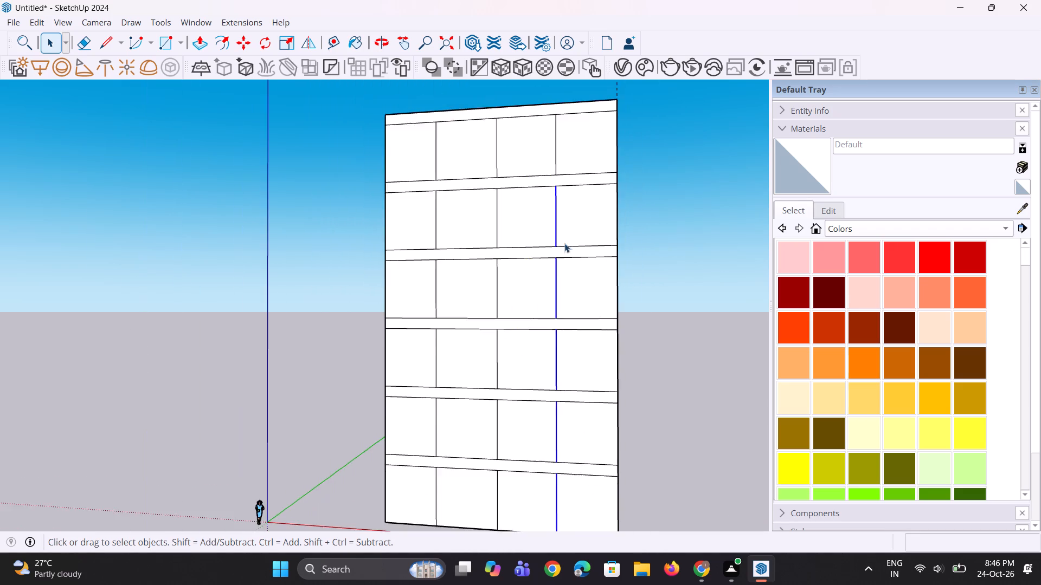
pyautogui.scroll(5, 569, 147)
pyautogui.keyDown('ctrl'); pyautogui.click(547, 166); pyautogui.keyUp('ctrl')
pyautogui.scroll(-3, 547, 166)
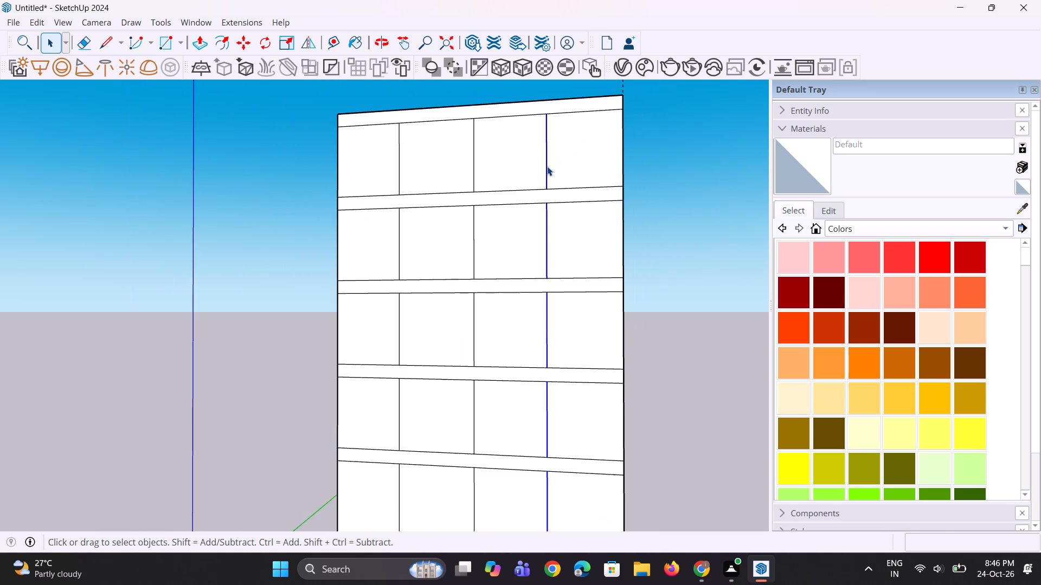
pyautogui.press('m')
pyautogui.scroll(3, 550, 186)
pyautogui.click(548, 190)
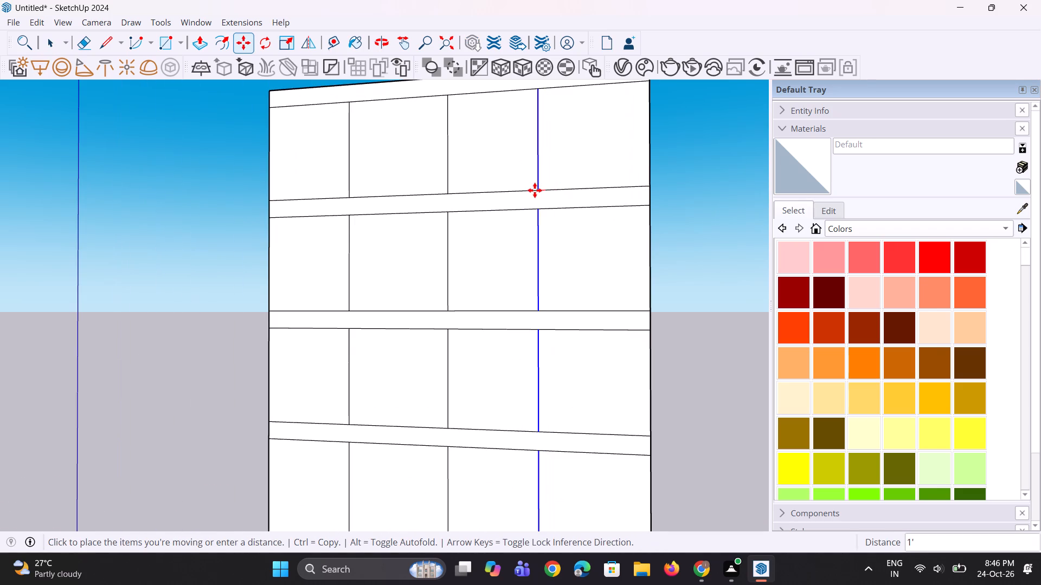
pyautogui.press('2')
pyautogui.press("'")
pyautogui.press('Return')
pyautogui.scroll(-6, 562, 207)
pyautogui.press('space')
pyautogui.press('space')
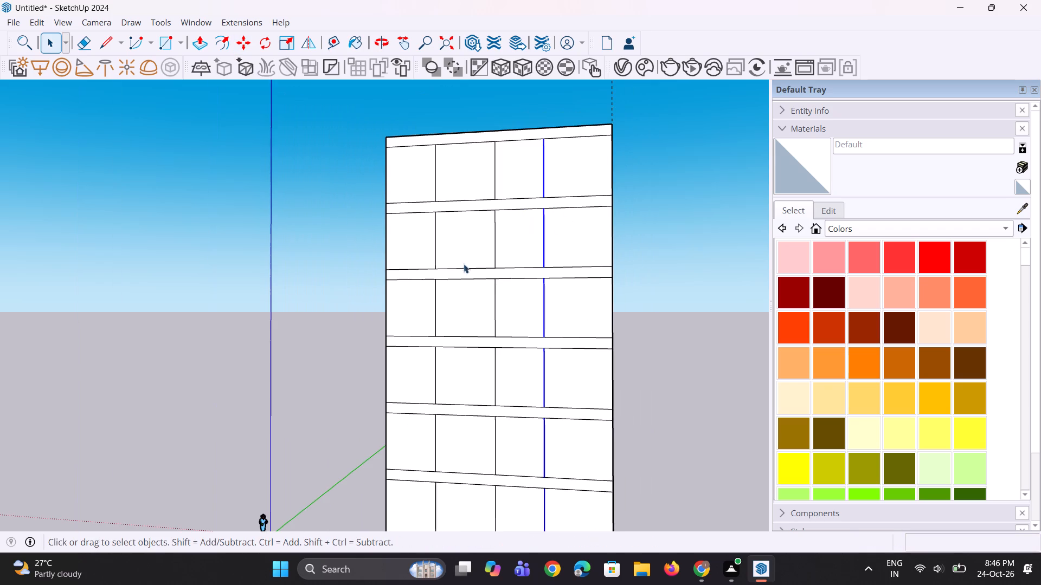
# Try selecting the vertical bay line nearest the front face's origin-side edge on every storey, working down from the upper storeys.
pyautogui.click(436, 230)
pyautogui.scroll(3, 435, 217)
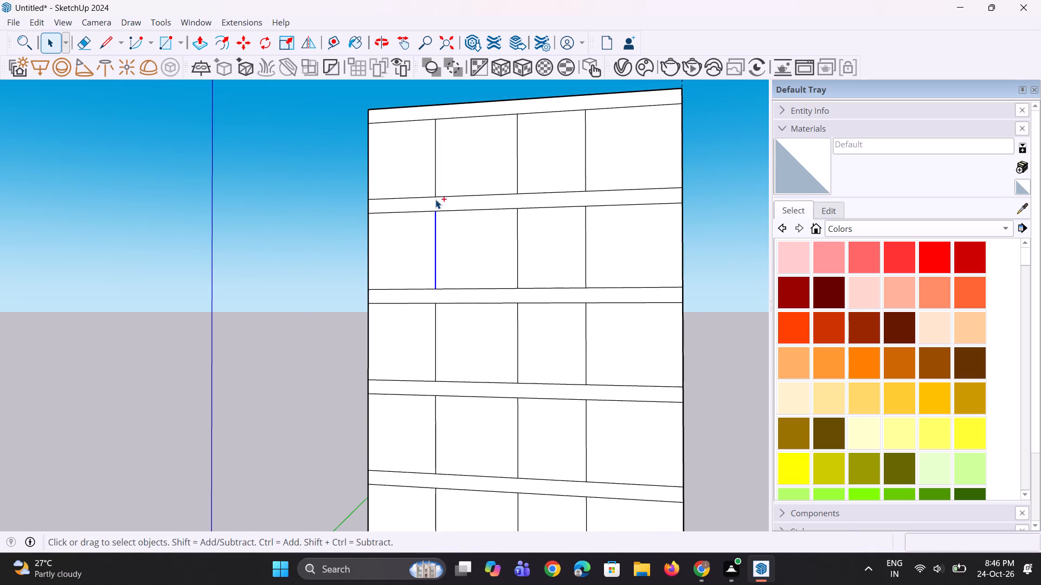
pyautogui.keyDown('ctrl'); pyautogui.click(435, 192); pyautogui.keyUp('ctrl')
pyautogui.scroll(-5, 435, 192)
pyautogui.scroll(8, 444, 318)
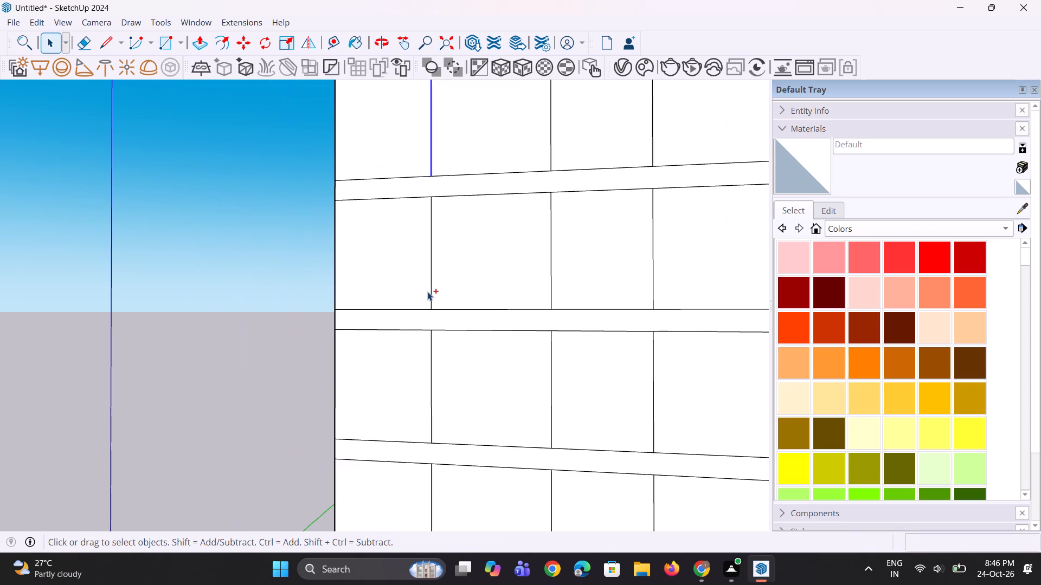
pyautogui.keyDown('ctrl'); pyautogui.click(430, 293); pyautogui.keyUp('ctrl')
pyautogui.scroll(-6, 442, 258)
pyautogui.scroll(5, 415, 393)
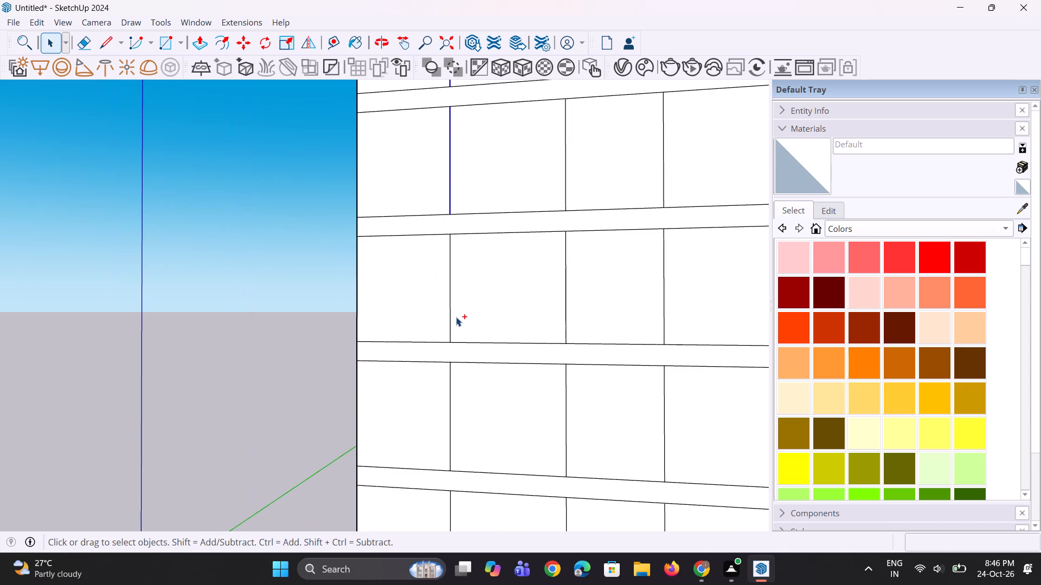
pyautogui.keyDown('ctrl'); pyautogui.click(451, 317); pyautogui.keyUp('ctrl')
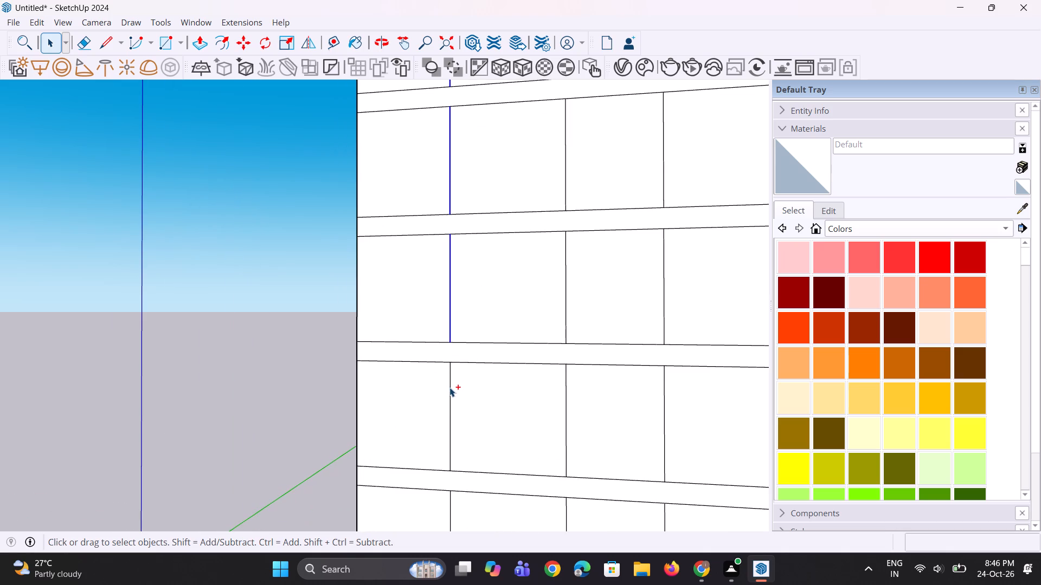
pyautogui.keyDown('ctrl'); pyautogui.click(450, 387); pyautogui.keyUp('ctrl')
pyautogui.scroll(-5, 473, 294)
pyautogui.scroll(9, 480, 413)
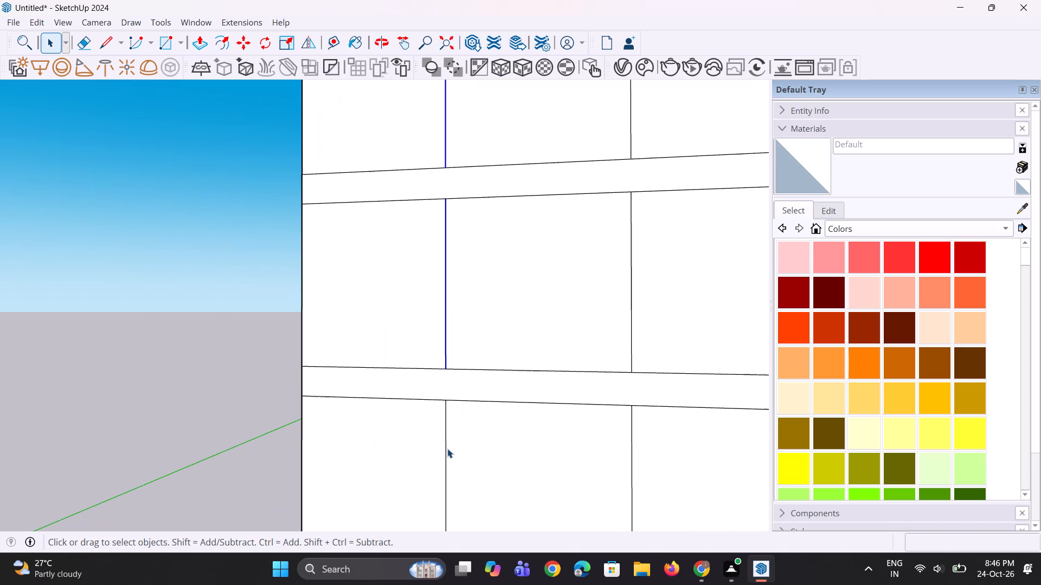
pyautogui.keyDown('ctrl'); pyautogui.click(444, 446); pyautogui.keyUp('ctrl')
# Select the vertical bay line nearest the front face's origin-side edge on each storey, starting from the bottom storey.
pyautogui.click(446, 444)
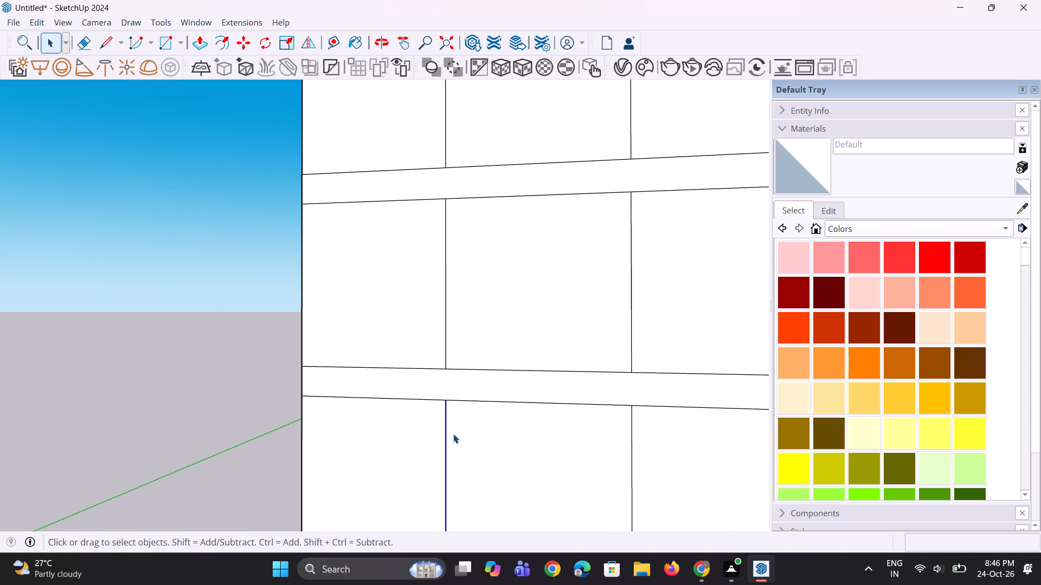
pyautogui.keyDown('ctrl'); pyautogui.click(446, 339); pyautogui.keyUp('ctrl')
pyautogui.scroll(-6, 446, 370)
pyautogui.scroll(7, 455, 226)
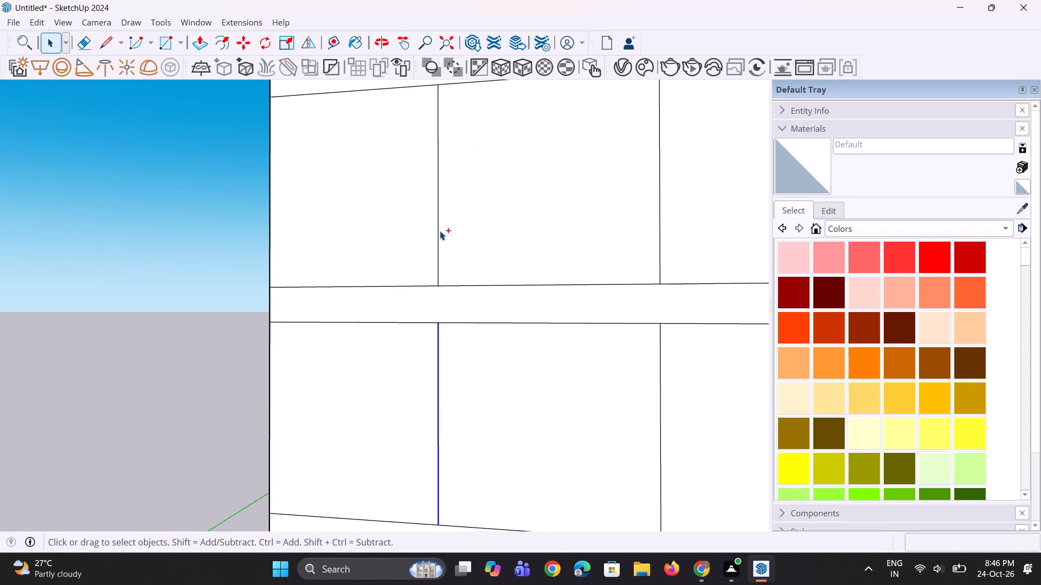
pyautogui.keyDown('ctrl'); pyautogui.click(438, 238); pyautogui.keyUp('ctrl')
pyautogui.scroll(-16, 443, 318)
pyautogui.scroll(5, 454, 227)
pyautogui.scroll(-5, 428, 302)
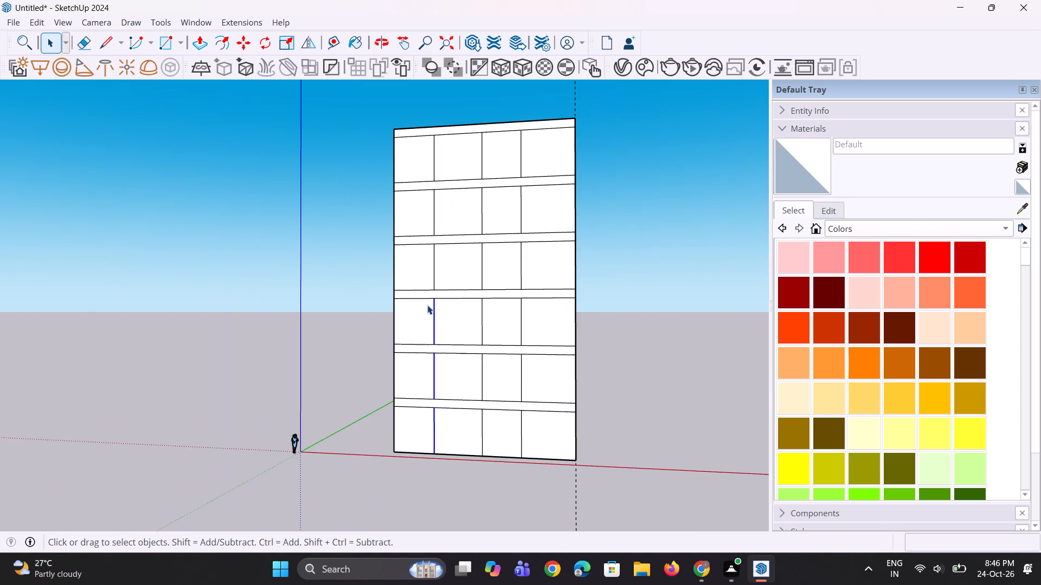
pyautogui.scroll(10, 445, 150)
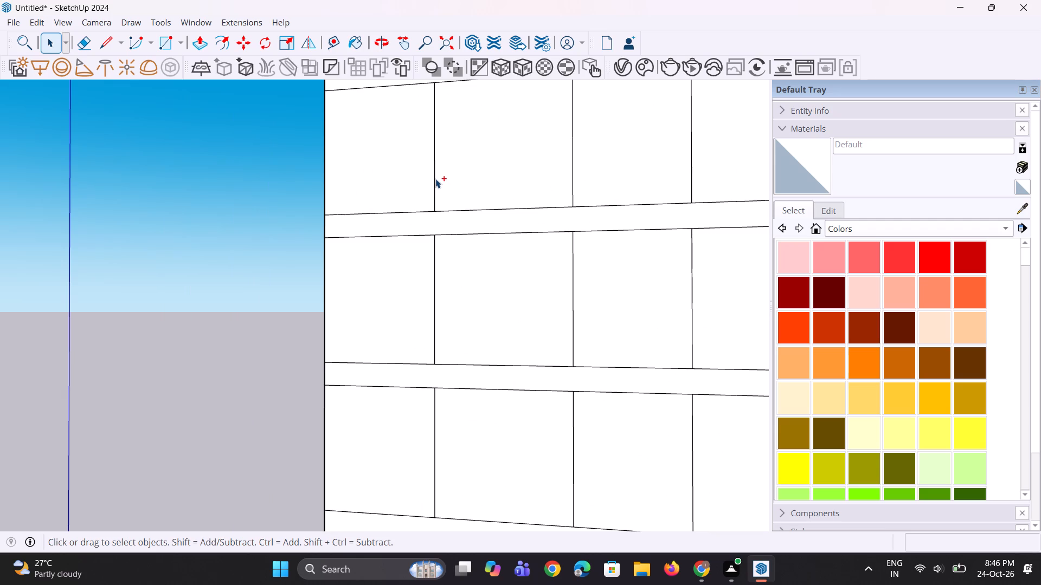
pyautogui.keyDown('ctrl'); pyautogui.click(435, 179); pyautogui.keyUp('ctrl')
pyautogui.scroll(-3, 433, 225)
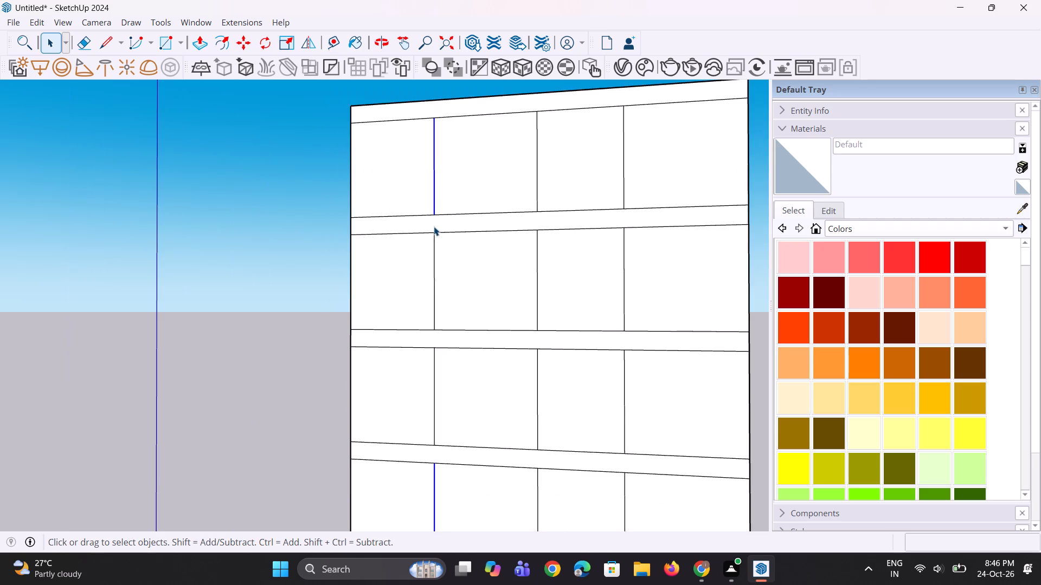
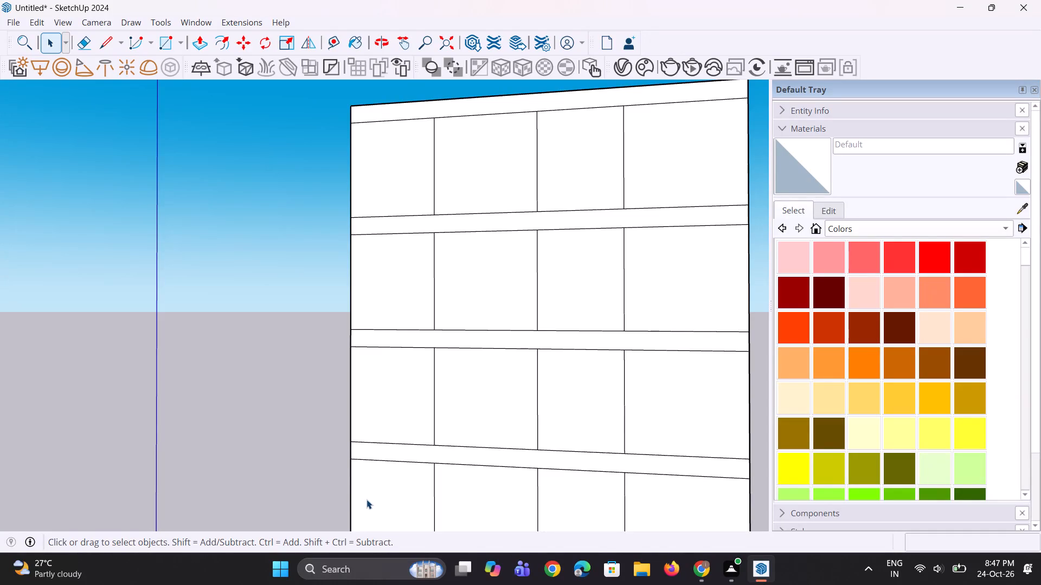
# Select the bottom storey's vertical bay line nearest the front face's origin-side edge.
pyautogui.scroll(-8, 453, 243)
pyautogui.scroll(1, 454, 388)
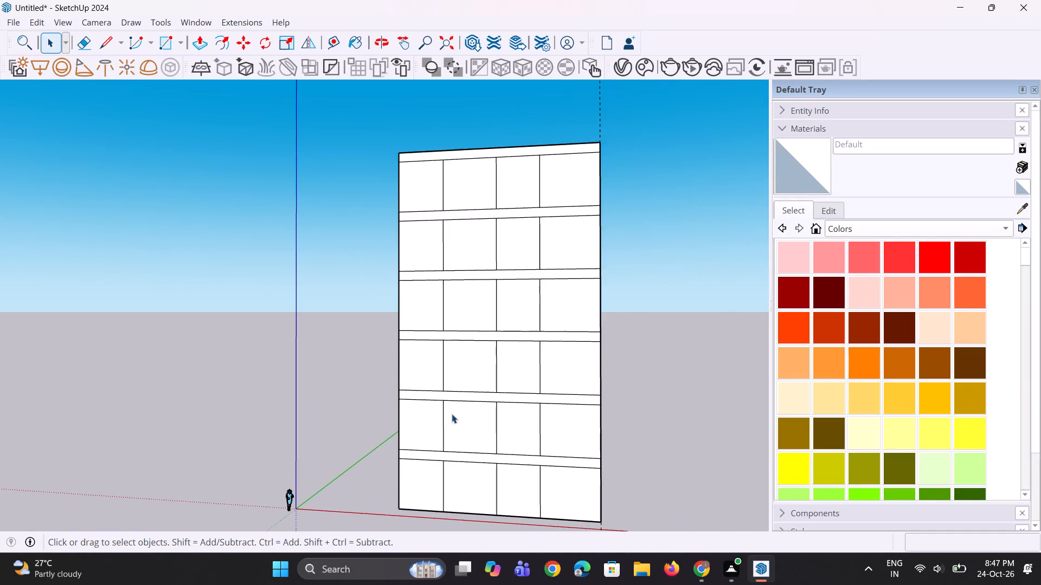
pyautogui.scroll(1, 452, 414)
pyautogui.scroll(2, 435, 469)
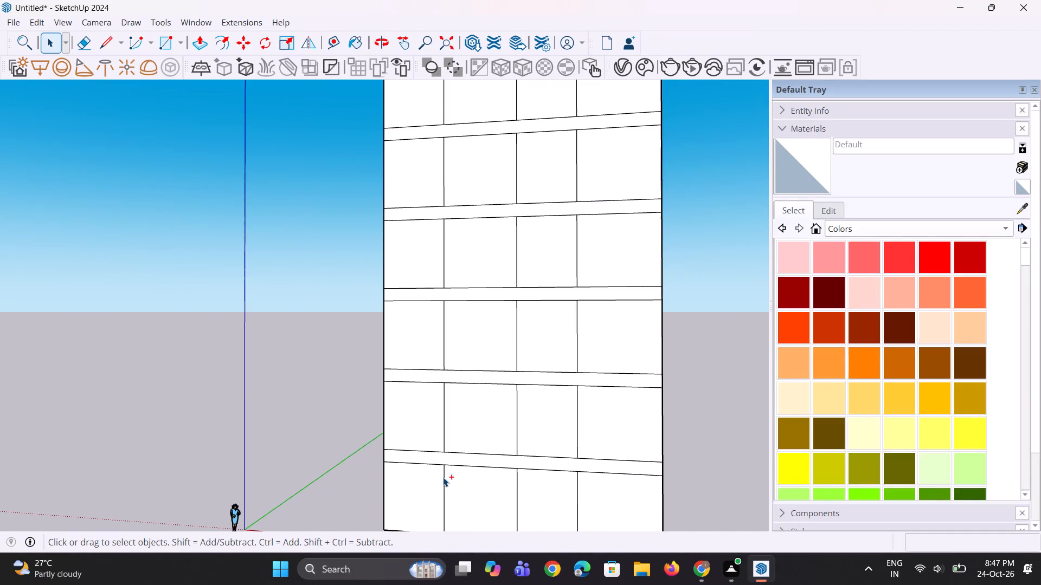
pyautogui.keyDown('ctrl'); pyautogui.click(444, 479); pyautogui.keyUp('ctrl')
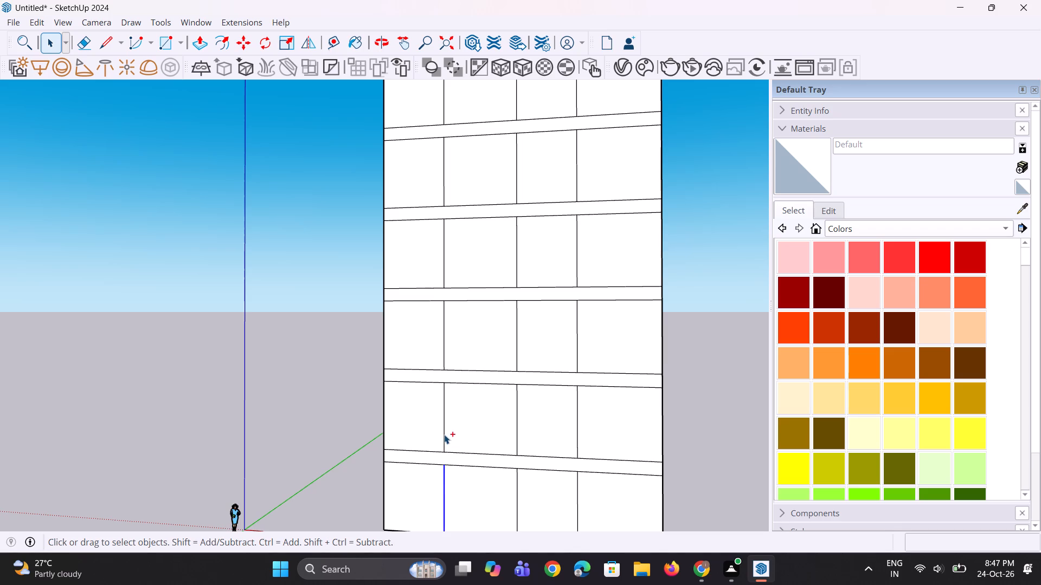
# Undo the 2' move of the six bay lines nearest the edge farthest from the origin.
pyautogui.hotkey('ctrl', 'z')
# Add the other five storeys' bay lines nearest the origin-side edge to the selection and move all six 1' along the red axis toward that edge.
pyautogui.scroll(-6, 419, 372)
pyautogui.scroll(3, 442, 400)
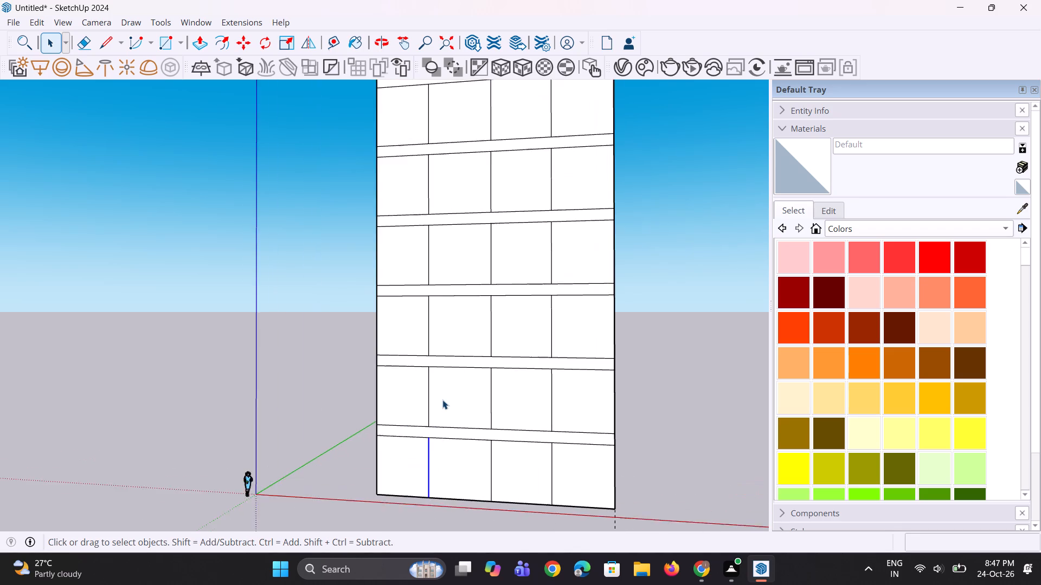
pyautogui.scroll(5, 442, 400)
pyautogui.keyDown('ctrl'); pyautogui.click(423, 388); pyautogui.keyUp('ctrl')
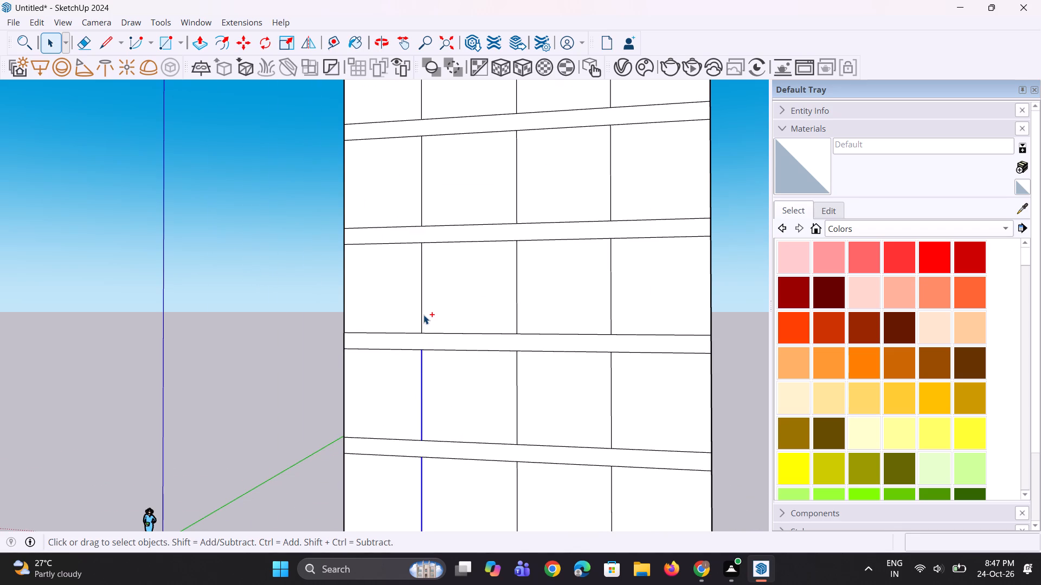
pyautogui.keyDown('ctrl'); pyautogui.click(422, 314); pyautogui.keyUp('ctrl')
pyautogui.scroll(-6, 415, 347)
pyautogui.scroll(7, 426, 204)
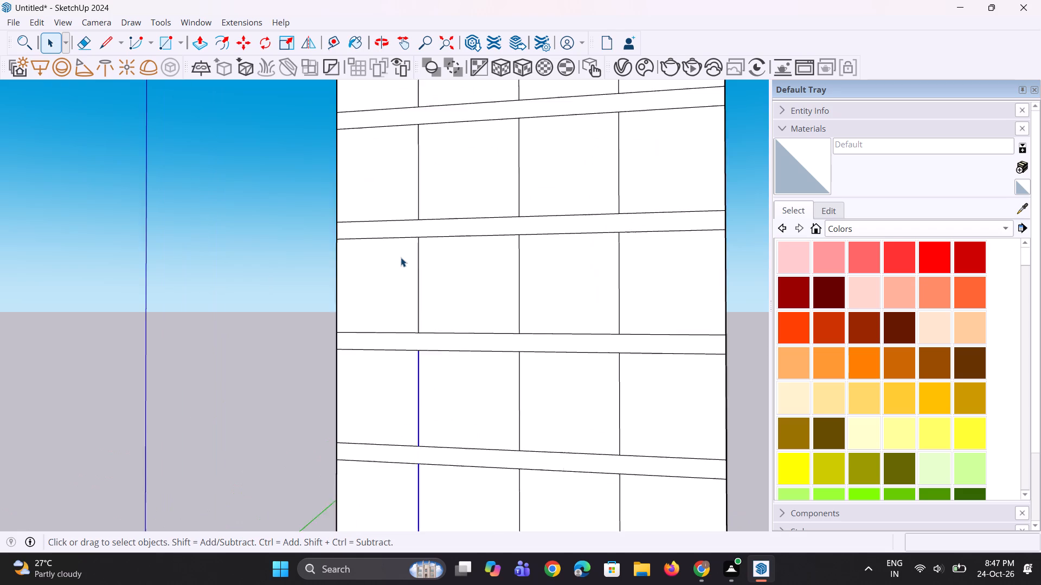
pyautogui.scroll(1, 401, 257)
pyautogui.keyDown('ctrl'); pyautogui.click(423, 300); pyautogui.keyUp('ctrl')
pyautogui.scroll(-6, 425, 362)
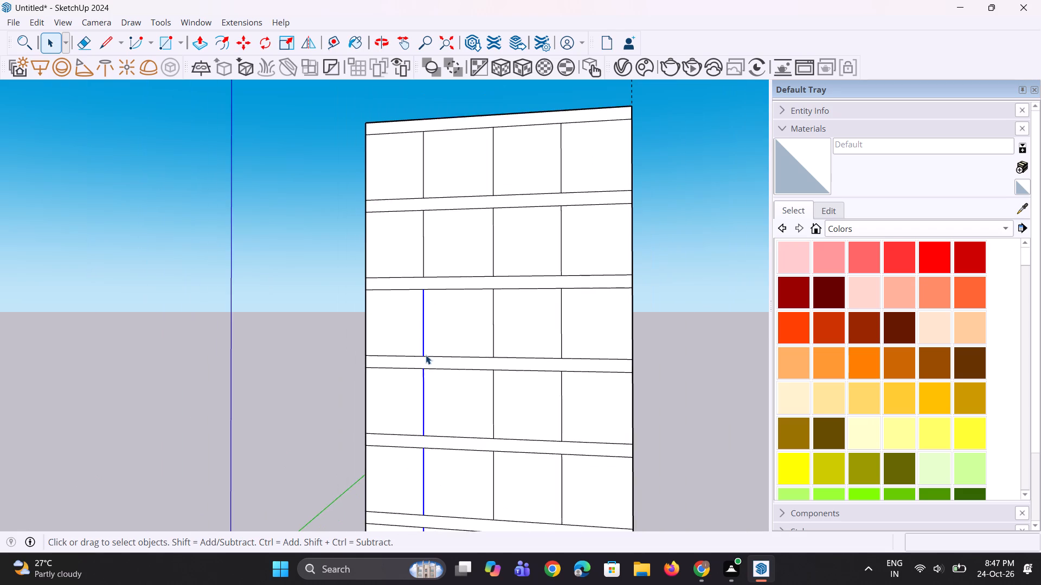
pyautogui.scroll(6, 432, 222)
pyautogui.keyDown('ctrl'); pyautogui.click(423, 258); pyautogui.keyUp('ctrl')
pyautogui.scroll(-6, 426, 321)
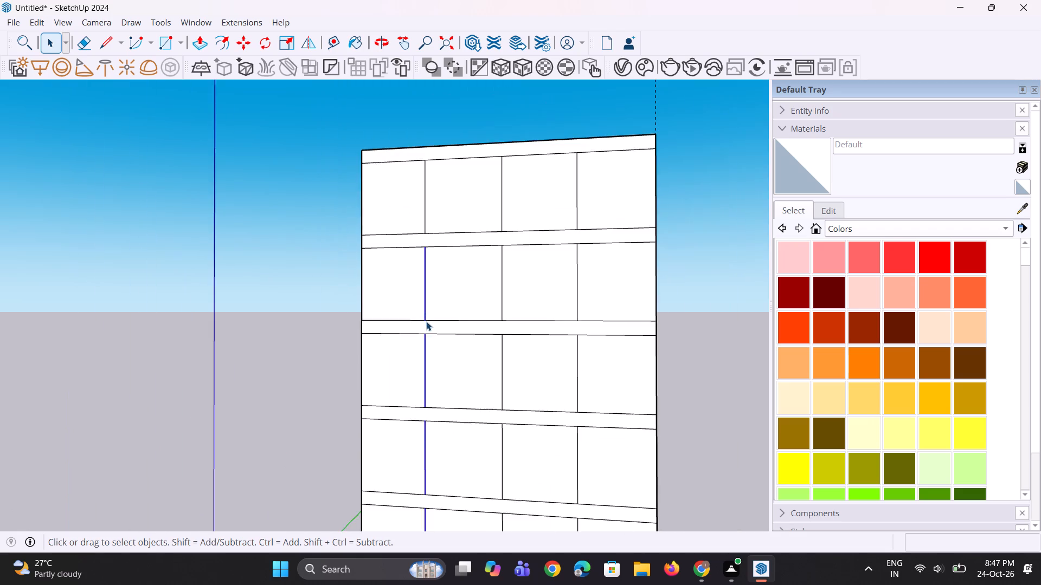
pyautogui.scroll(4, 425, 201)
pyautogui.keyDown('ctrl'); pyautogui.click(426, 201); pyautogui.keyUp('ctrl')
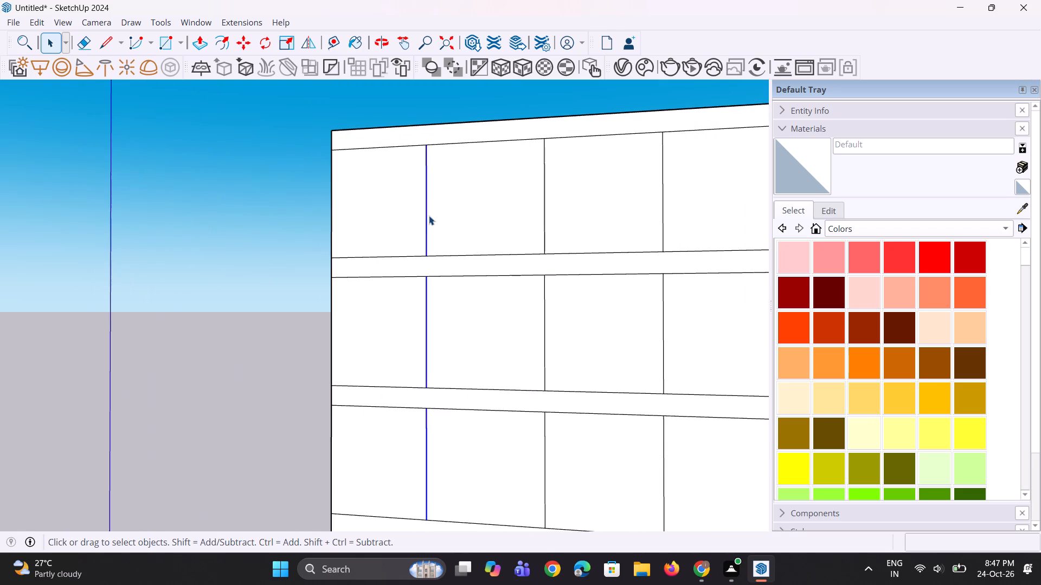
pyautogui.press('m')
pyautogui.click(422, 256)
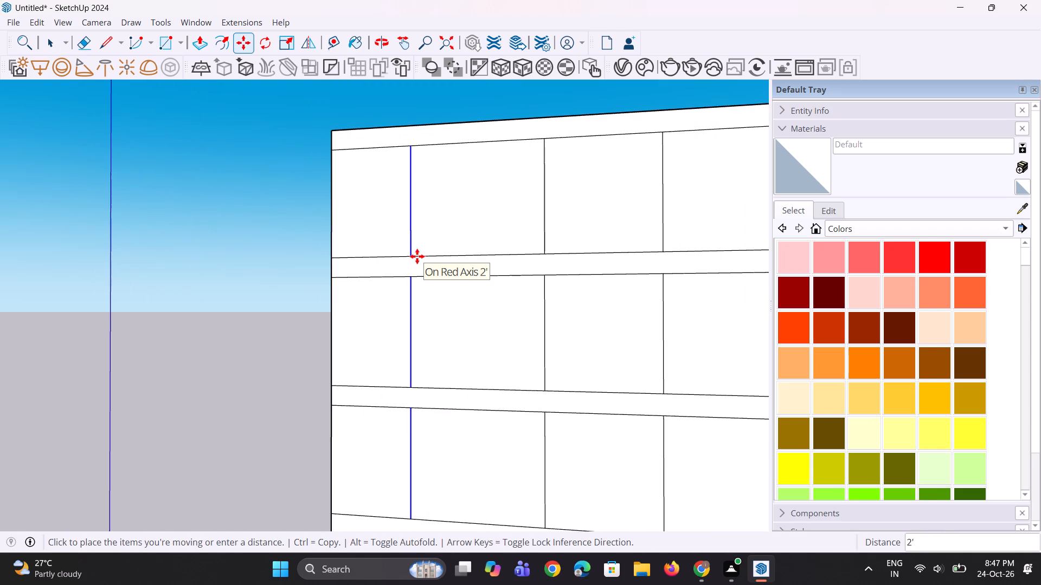
pyautogui.write("1'")
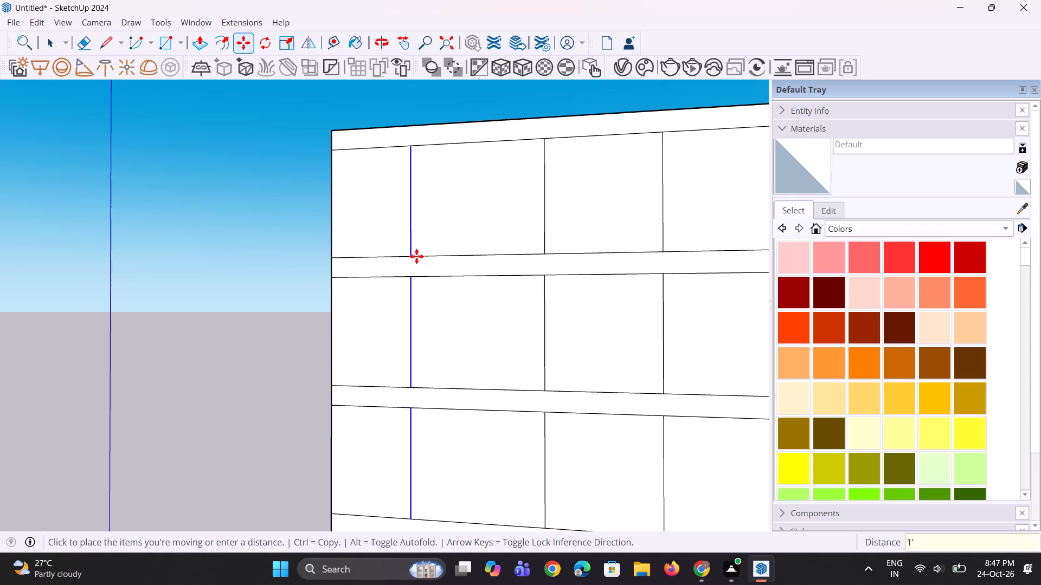
pyautogui.press('Return')
pyautogui.scroll(-6, 386, 256)
pyautogui.press('space')
pyautogui.press('space')
pyautogui.click(340, 277)
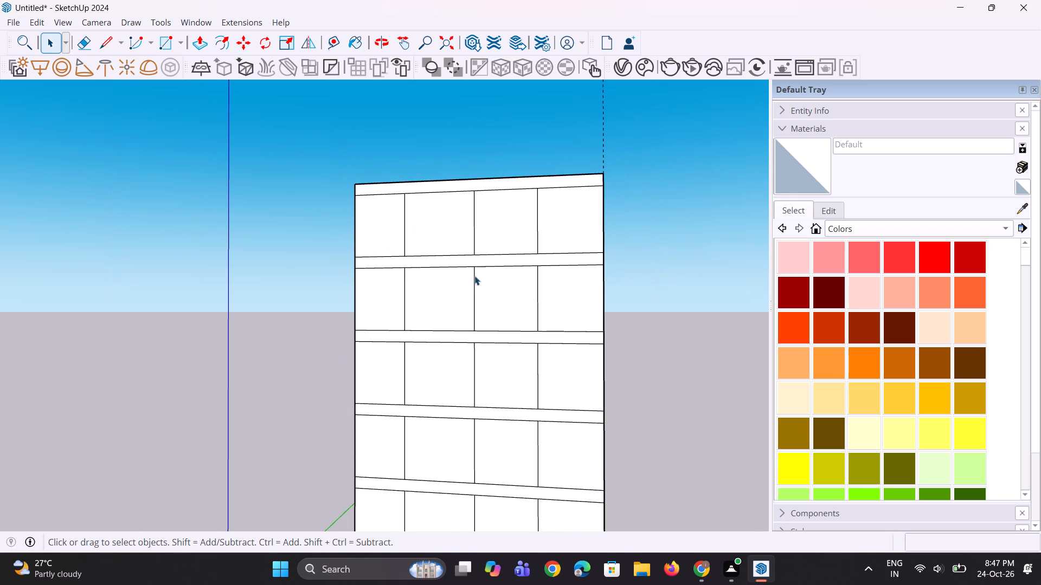
# Select the bay line nearest the edge farthest from the origin on the second storey from the top.
pyautogui.scroll(3, 517, 278)
pyautogui.click(547, 301)
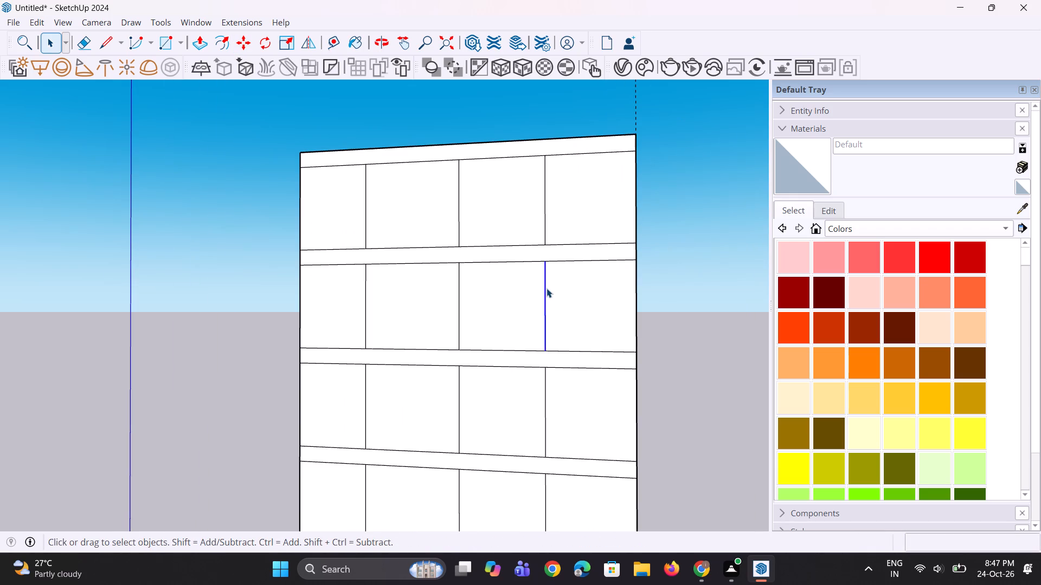
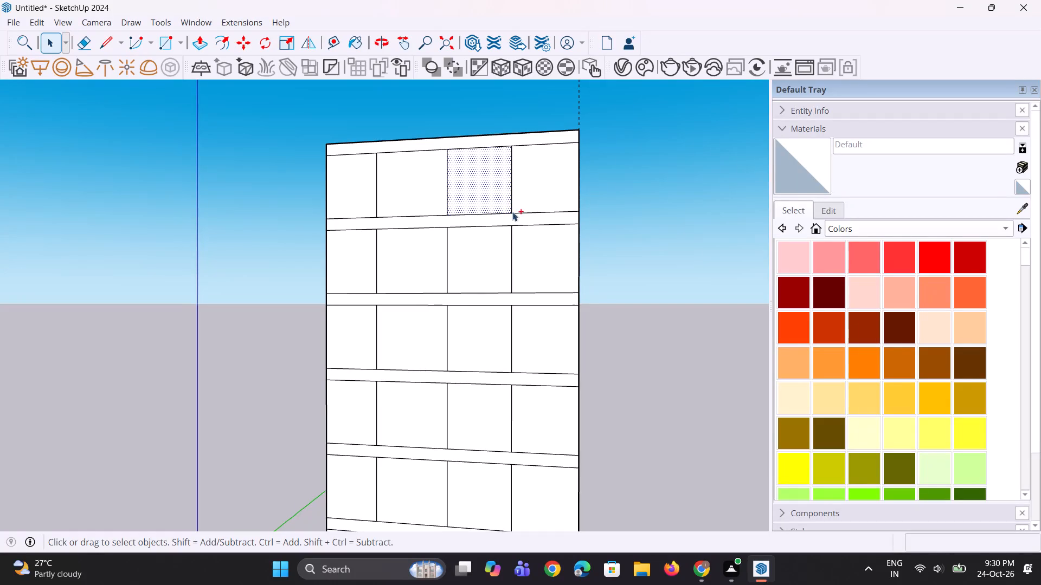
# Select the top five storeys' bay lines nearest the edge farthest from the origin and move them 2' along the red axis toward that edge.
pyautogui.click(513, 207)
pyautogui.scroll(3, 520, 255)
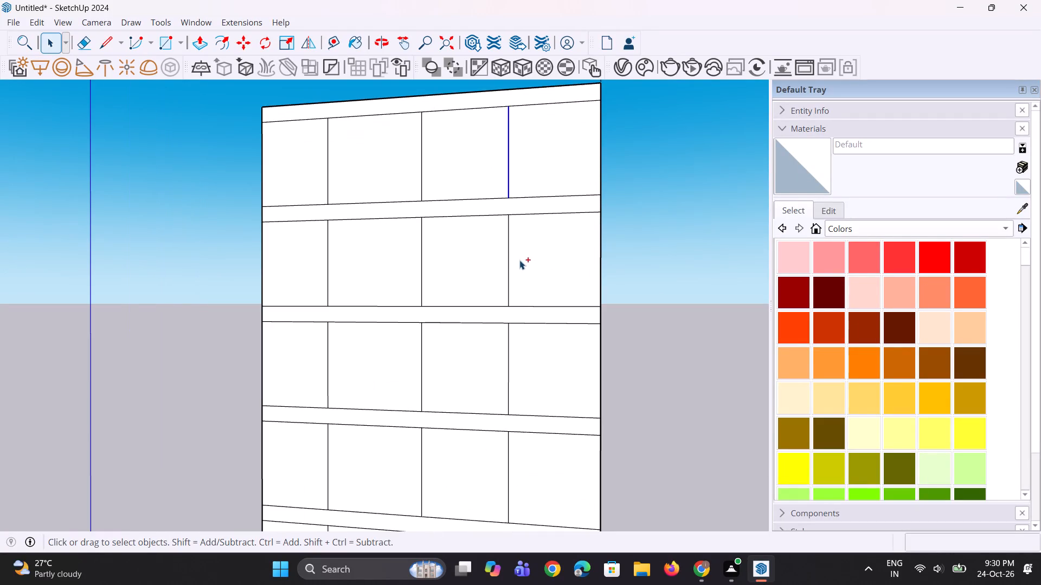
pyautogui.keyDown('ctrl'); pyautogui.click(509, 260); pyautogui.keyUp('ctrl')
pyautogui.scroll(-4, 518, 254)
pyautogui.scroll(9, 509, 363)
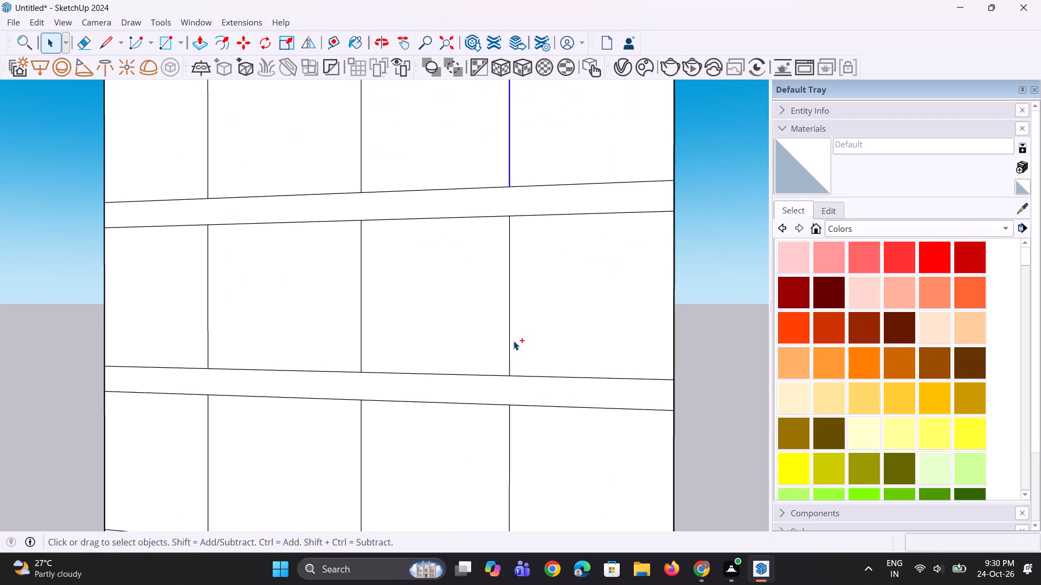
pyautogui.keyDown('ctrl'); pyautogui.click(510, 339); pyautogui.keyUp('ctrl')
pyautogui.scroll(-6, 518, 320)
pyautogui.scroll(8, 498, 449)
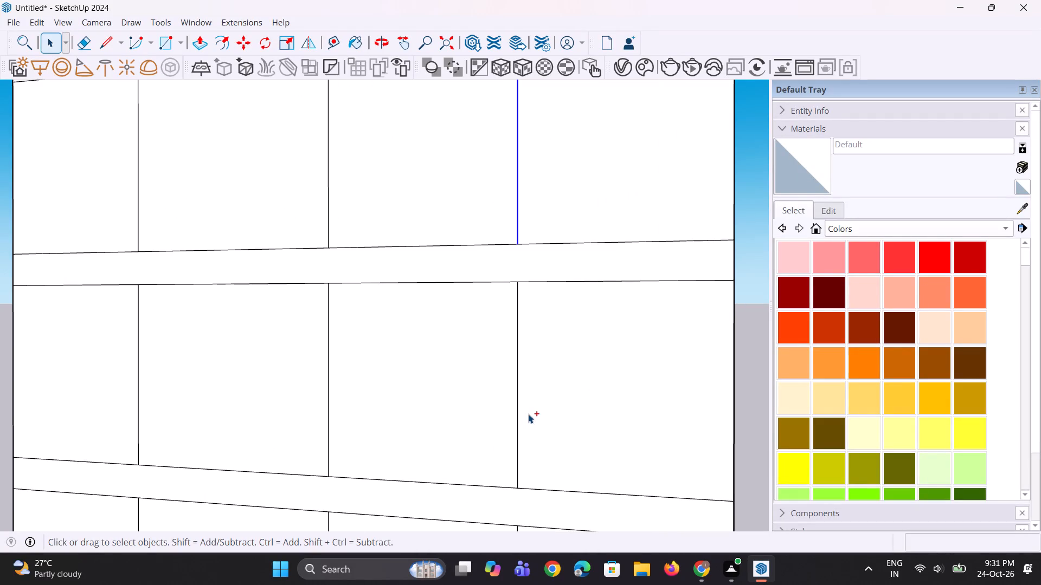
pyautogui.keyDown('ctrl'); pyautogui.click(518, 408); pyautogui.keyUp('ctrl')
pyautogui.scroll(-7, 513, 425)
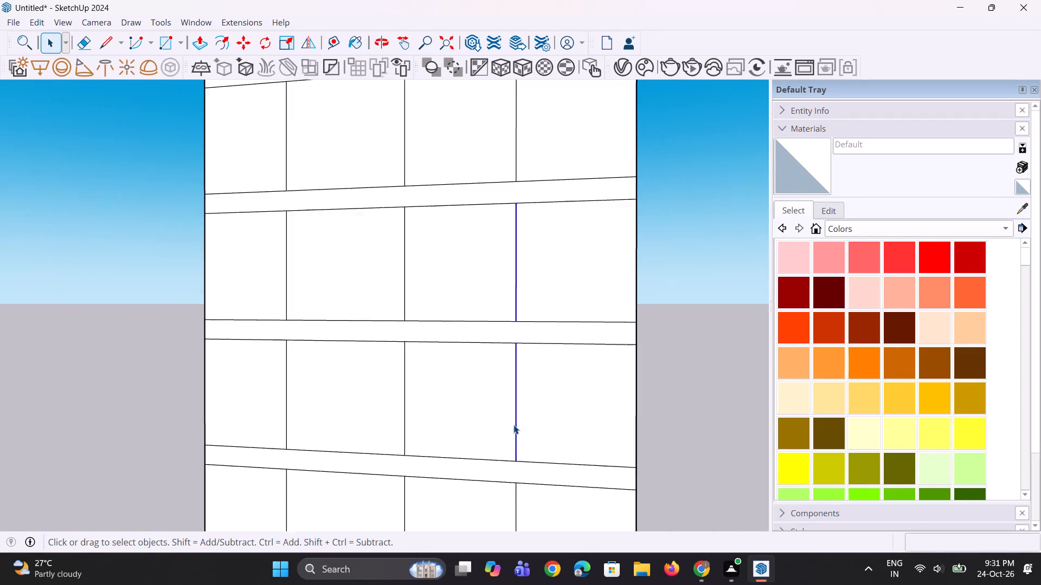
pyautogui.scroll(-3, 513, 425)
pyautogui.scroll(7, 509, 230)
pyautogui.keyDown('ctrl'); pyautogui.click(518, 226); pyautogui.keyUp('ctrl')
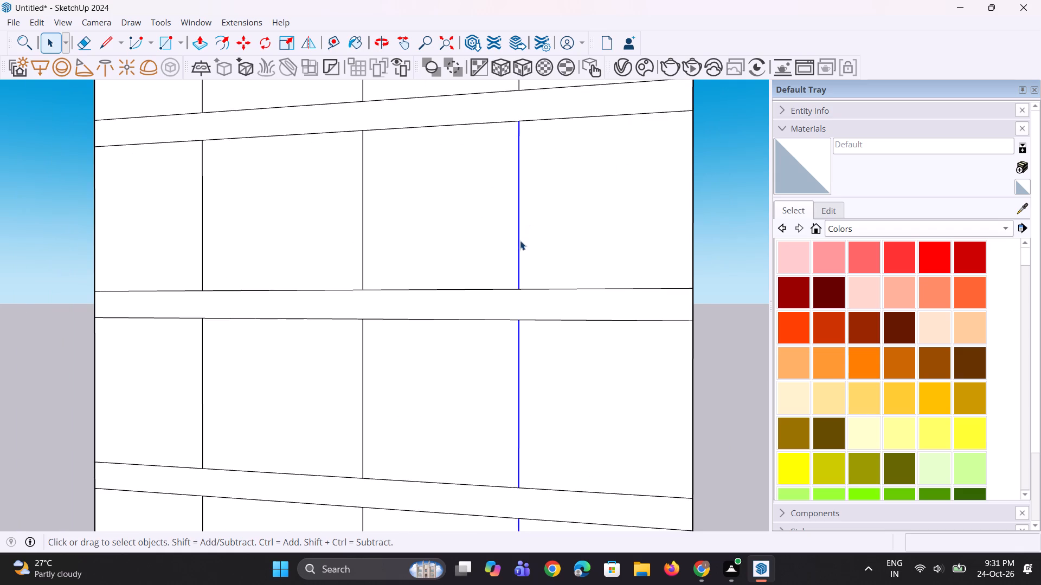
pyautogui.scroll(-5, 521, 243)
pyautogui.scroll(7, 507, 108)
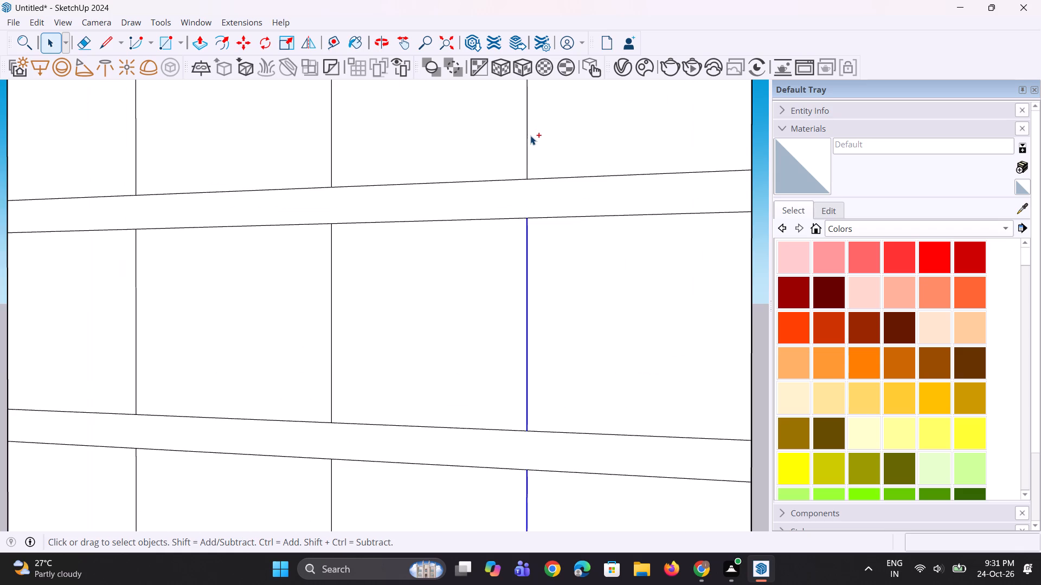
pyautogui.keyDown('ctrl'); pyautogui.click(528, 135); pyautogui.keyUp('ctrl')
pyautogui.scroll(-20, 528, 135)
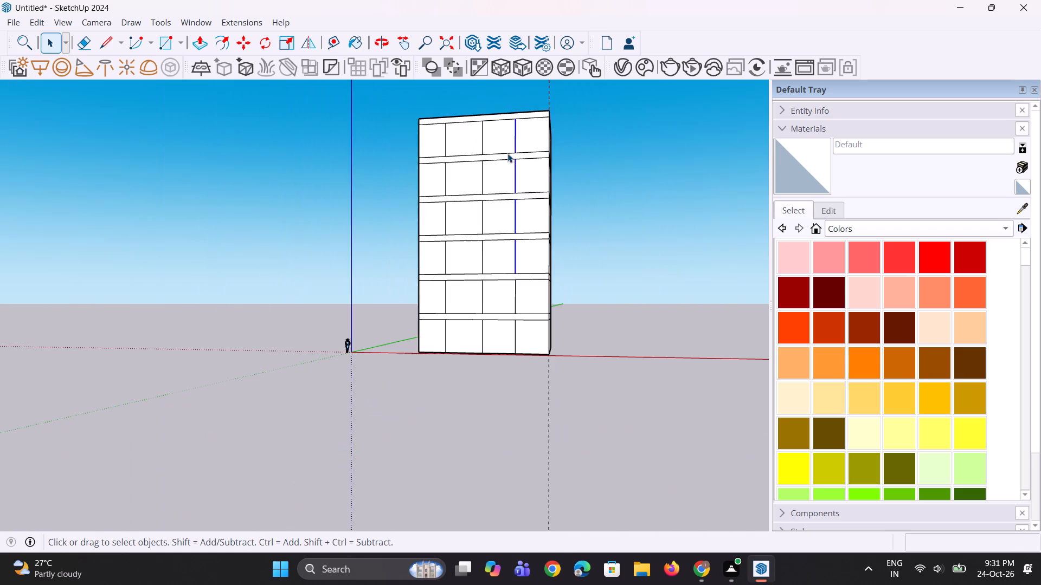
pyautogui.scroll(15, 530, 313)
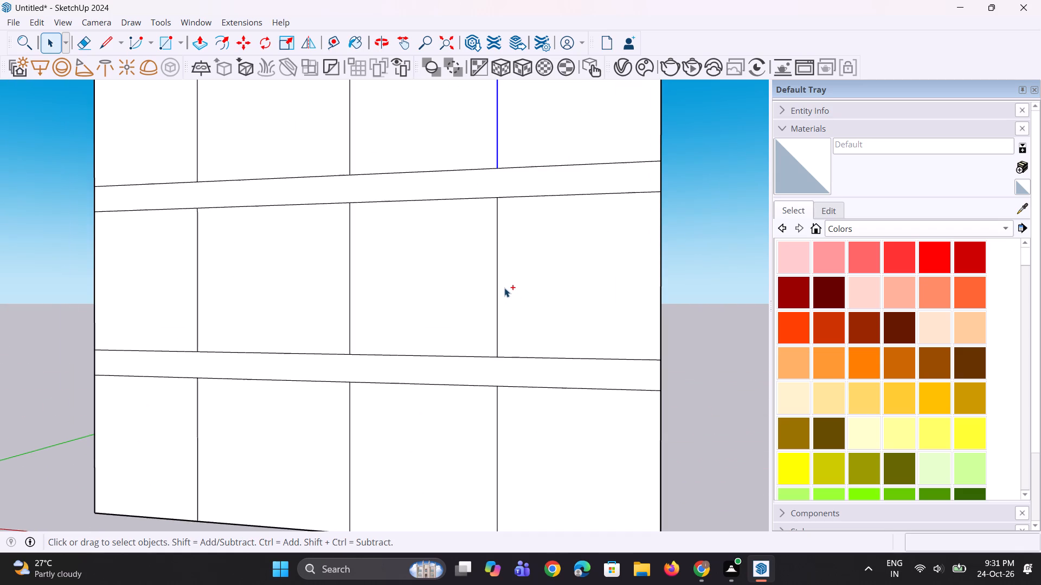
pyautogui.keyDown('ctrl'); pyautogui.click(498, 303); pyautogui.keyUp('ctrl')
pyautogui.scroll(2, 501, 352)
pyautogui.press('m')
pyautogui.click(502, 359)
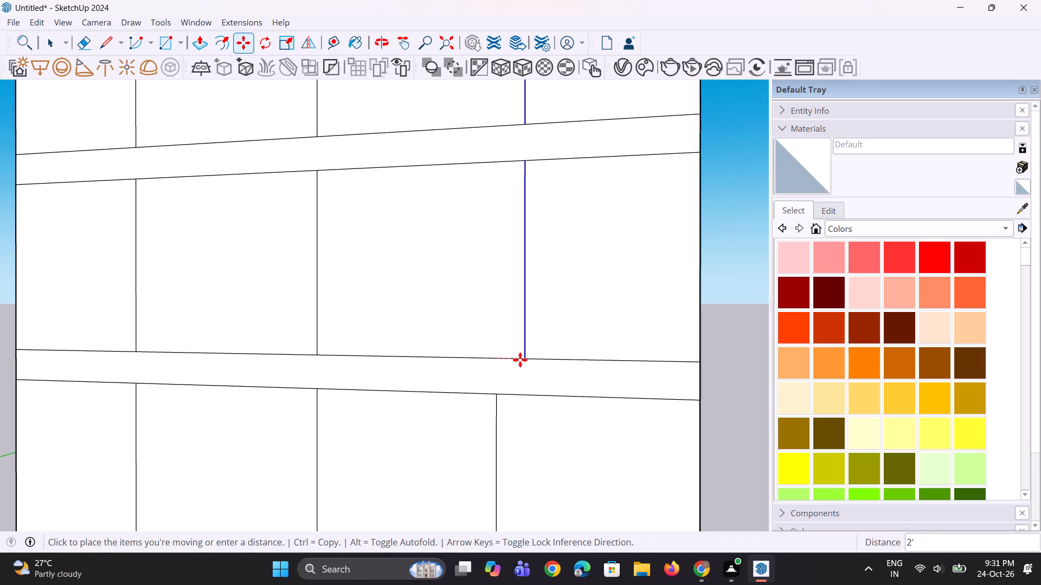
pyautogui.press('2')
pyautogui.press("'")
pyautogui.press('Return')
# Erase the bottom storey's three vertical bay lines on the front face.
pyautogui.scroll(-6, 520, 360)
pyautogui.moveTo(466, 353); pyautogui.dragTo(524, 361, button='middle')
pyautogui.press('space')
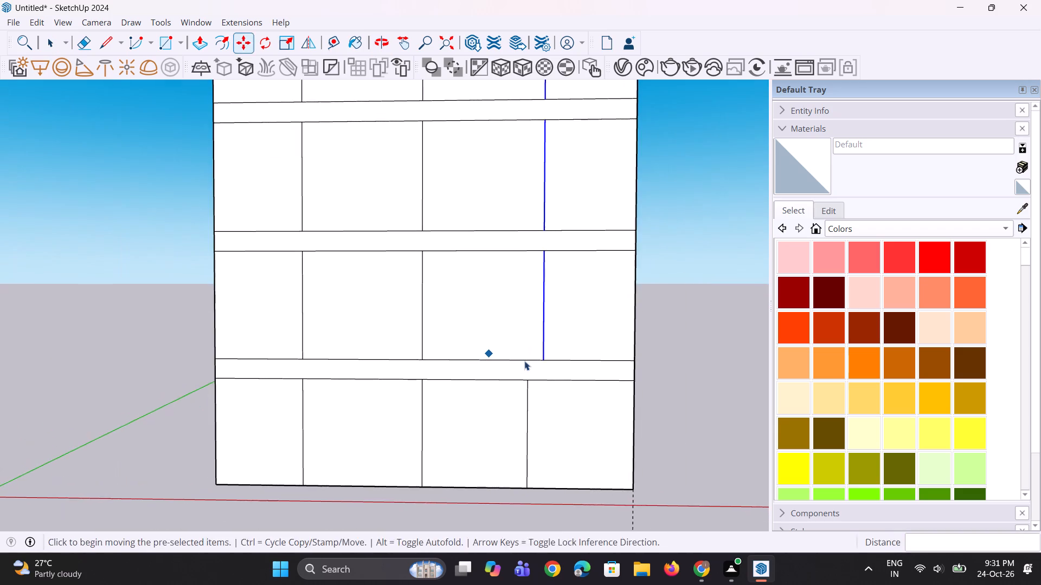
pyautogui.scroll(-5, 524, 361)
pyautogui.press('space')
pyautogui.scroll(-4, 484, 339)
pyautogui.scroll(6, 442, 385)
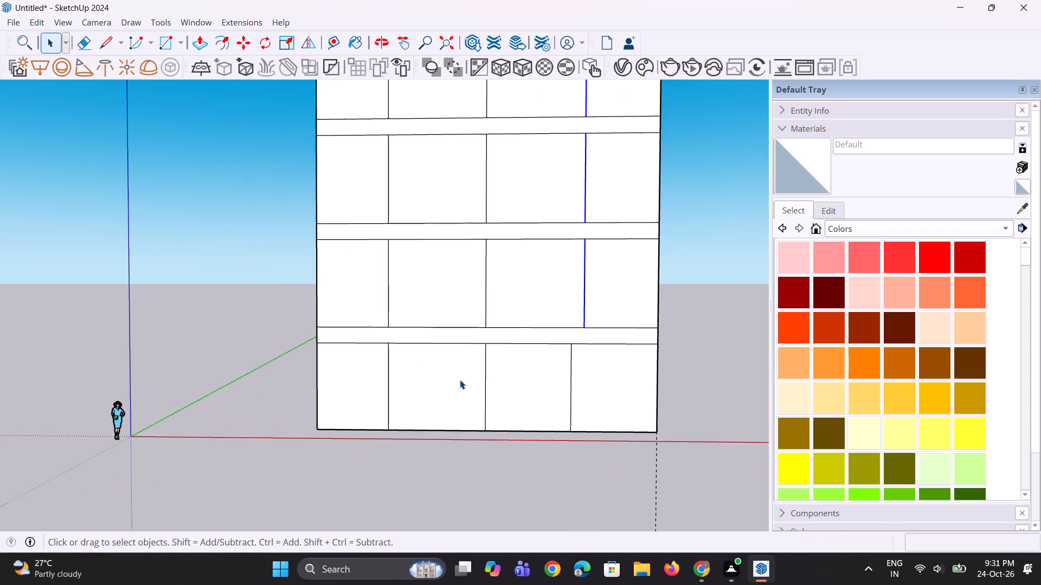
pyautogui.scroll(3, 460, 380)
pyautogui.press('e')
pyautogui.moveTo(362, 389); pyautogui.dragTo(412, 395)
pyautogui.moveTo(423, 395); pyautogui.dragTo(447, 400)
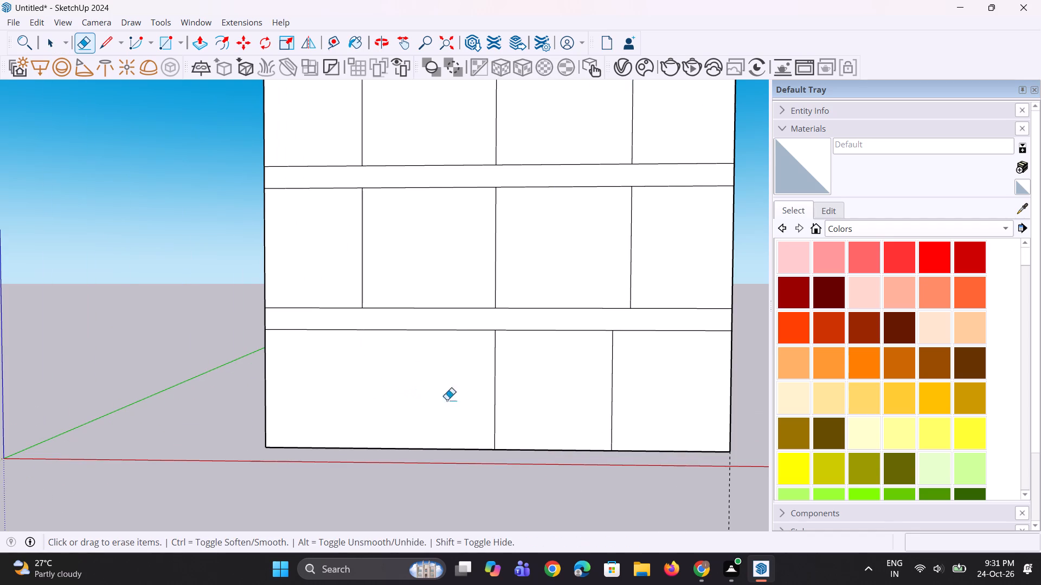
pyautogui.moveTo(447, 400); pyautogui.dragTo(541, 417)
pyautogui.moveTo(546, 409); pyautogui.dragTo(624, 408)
# Examine the bay layout of the upper storeys on the front face.
pyautogui.scroll(-5, 331, 369)
pyautogui.scroll(-5, 407, 377)
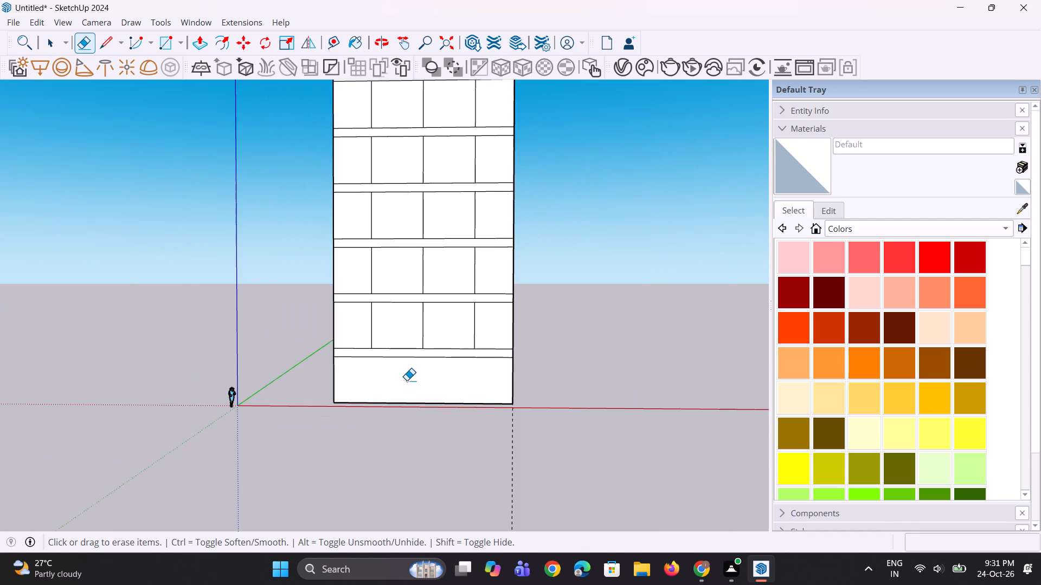
pyautogui.moveTo(402, 380); pyautogui.dragTo(386, 379, button='middle')
pyautogui.scroll(-9, 408, 400)
pyautogui.scroll(8, 414, 302)
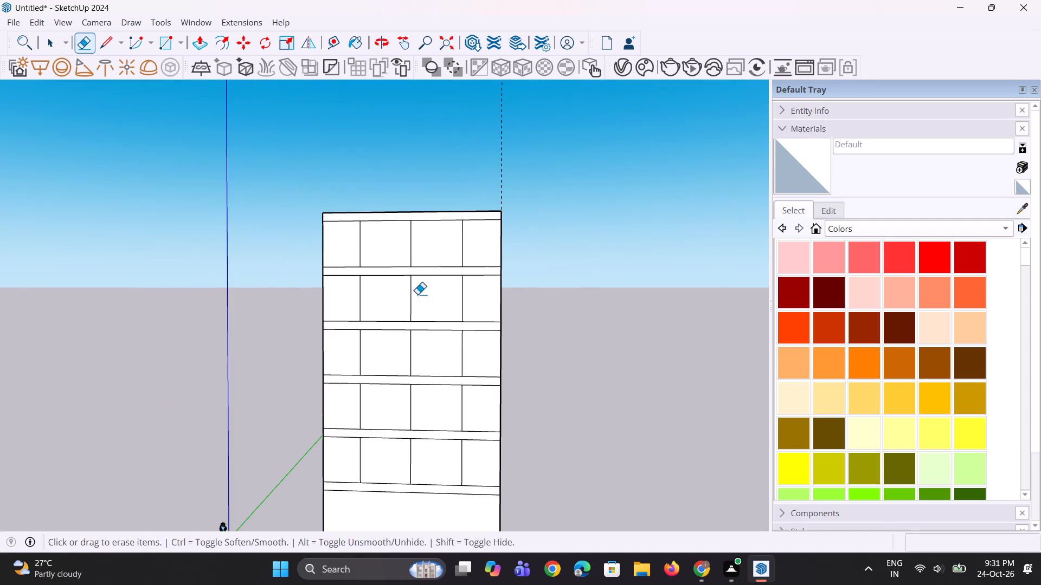
pyautogui.press('space')
pyautogui.press('space')
pyautogui.scroll(6, 408, 323)
pyautogui.moveTo(428, 357); pyautogui.dragTo(410, 353, button='middle')
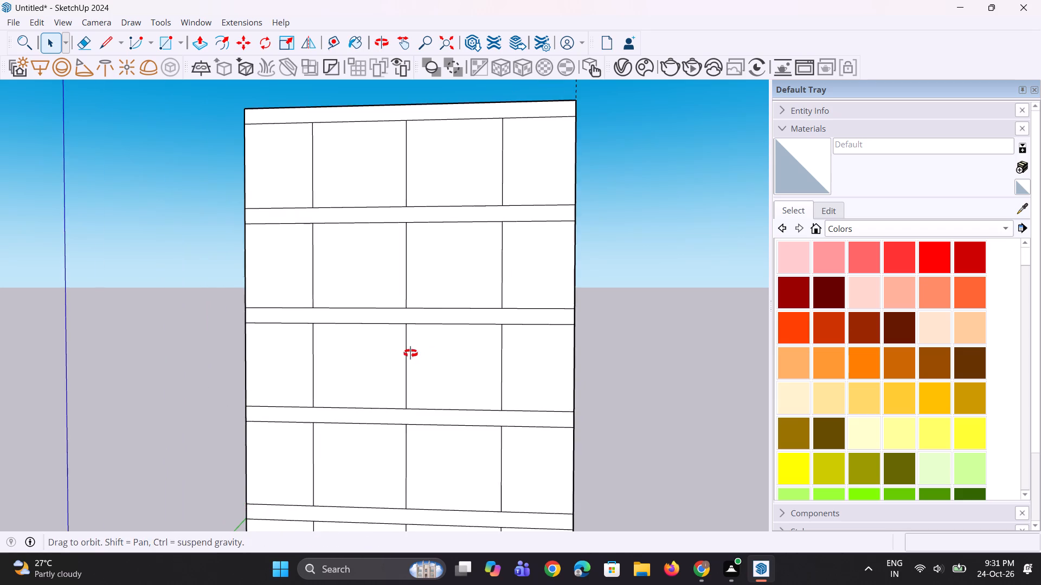
pyautogui.moveTo(410, 353); pyautogui.dragTo(406, 352, button='middle')
pyautogui.scroll(1, 406, 352)
pyautogui.scroll(-4, 413, 352)
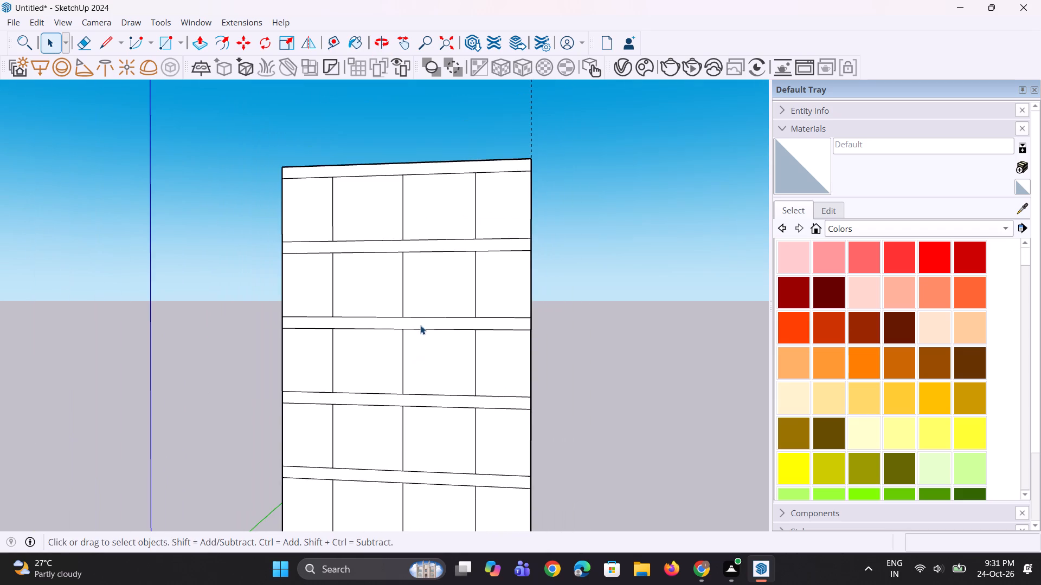
pyautogui.scroll(6, 410, 225)
pyautogui.scroll(-2, 389, 333)
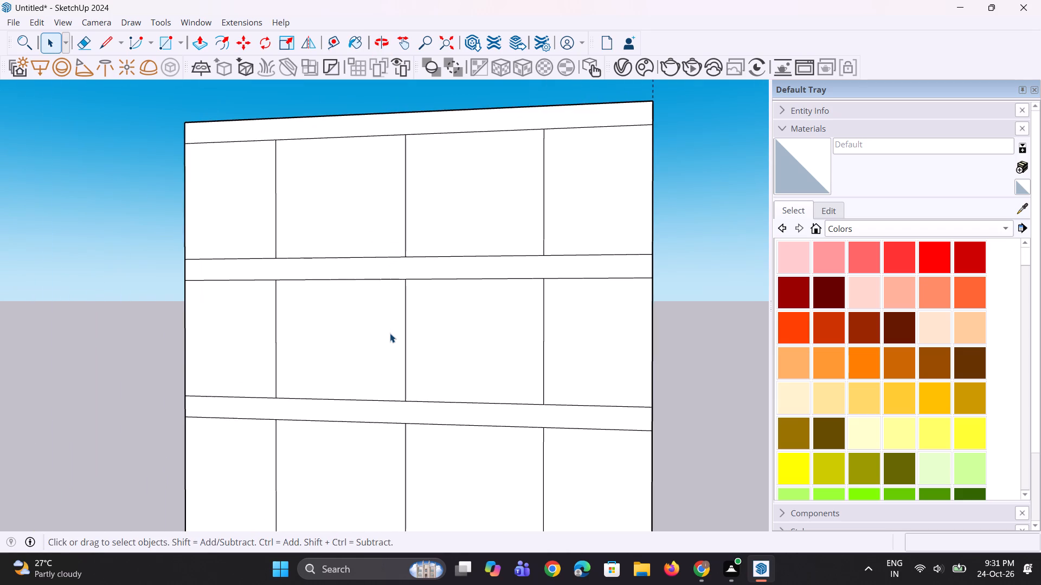
pyautogui.scroll(-9, 390, 333)
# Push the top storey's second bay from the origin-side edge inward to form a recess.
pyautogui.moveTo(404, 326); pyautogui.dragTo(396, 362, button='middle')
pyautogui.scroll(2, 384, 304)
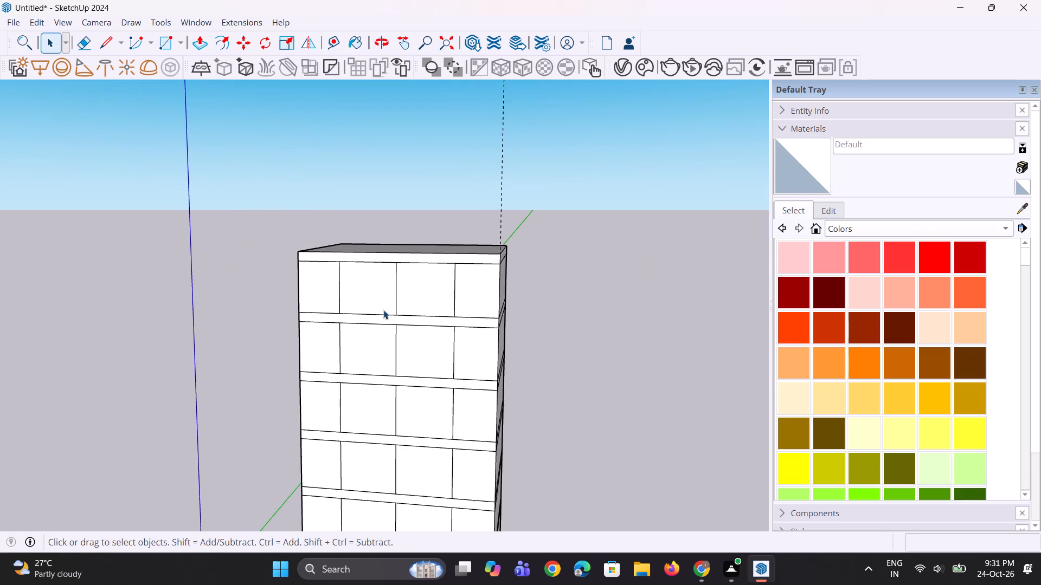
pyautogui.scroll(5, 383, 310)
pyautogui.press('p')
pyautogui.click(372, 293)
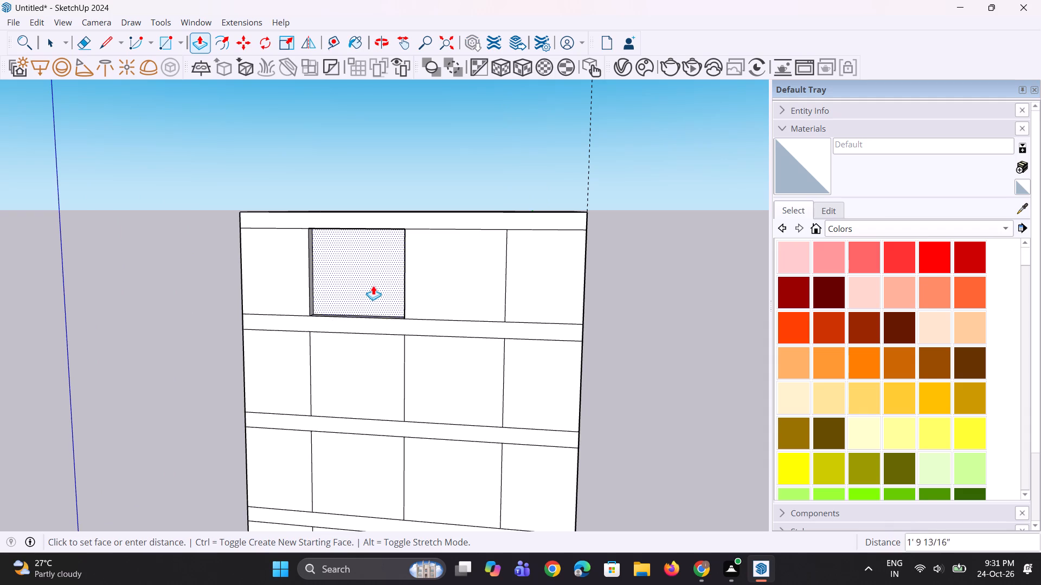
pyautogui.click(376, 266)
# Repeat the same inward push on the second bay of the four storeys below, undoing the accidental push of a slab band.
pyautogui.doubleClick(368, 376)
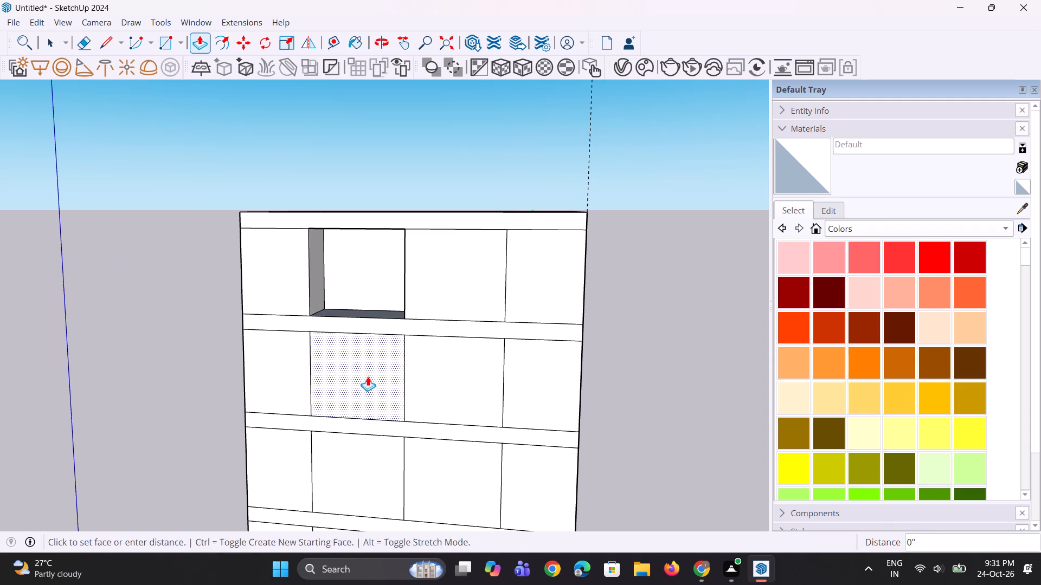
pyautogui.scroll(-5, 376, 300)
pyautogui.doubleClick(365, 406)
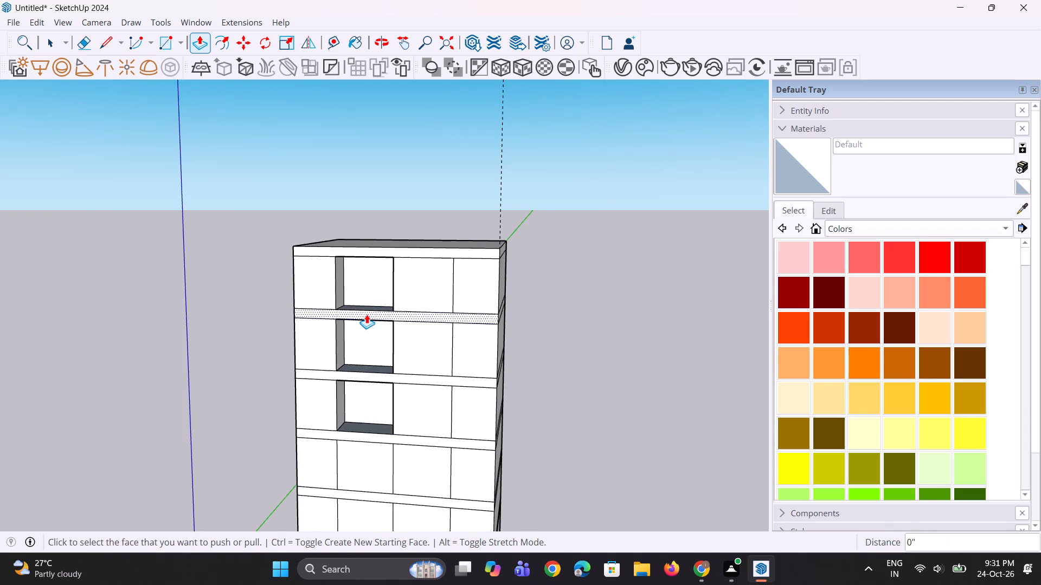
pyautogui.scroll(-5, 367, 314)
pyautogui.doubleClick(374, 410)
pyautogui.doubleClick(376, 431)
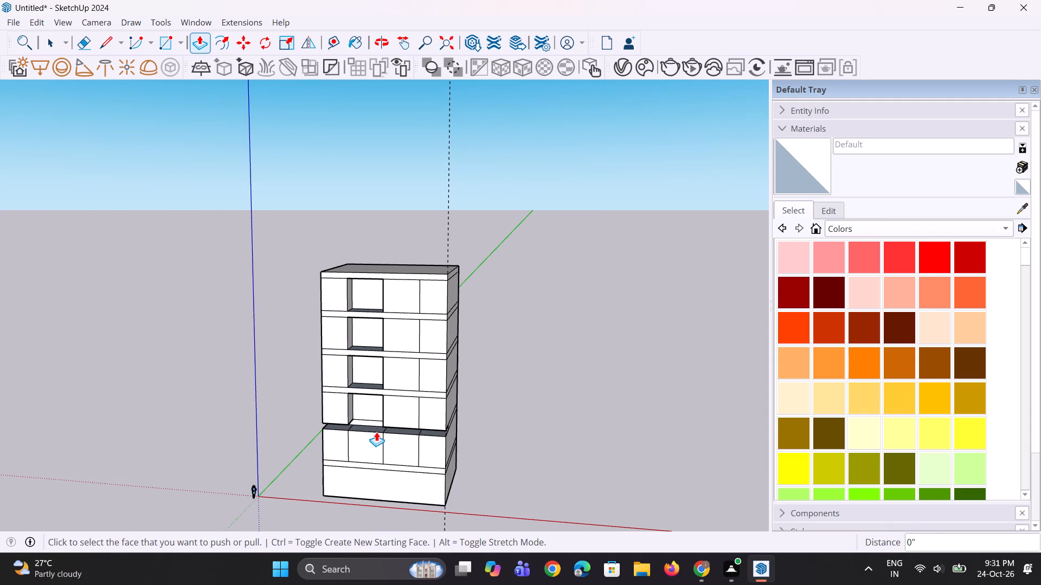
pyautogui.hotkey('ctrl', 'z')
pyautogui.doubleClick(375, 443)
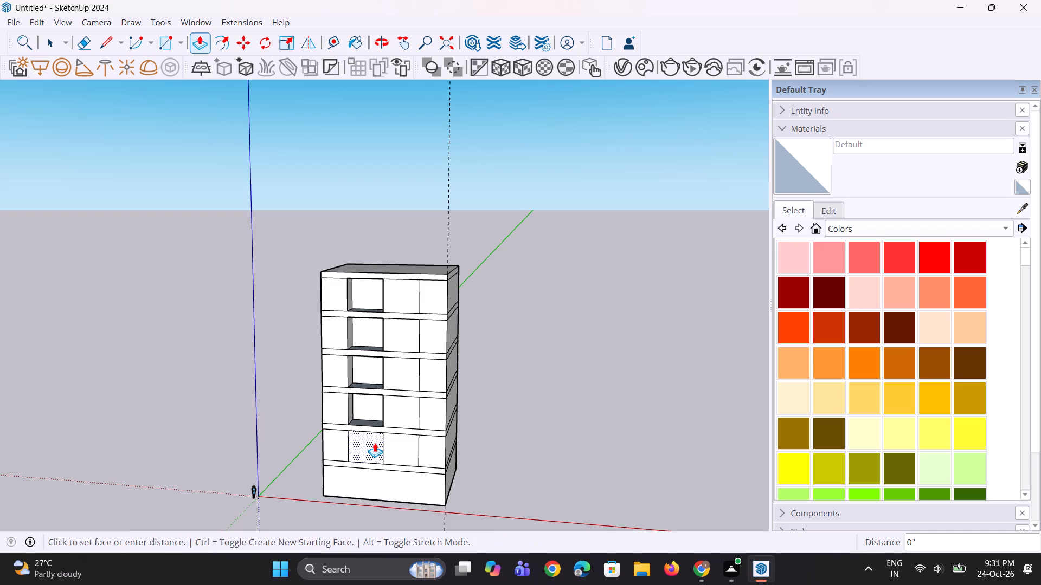
# Examine the recessed bays and the adjoining bays across the front face.
pyautogui.moveTo(384, 446); pyautogui.dragTo(383, 411, button='middle')
pyautogui.scroll(7, 423, 320)
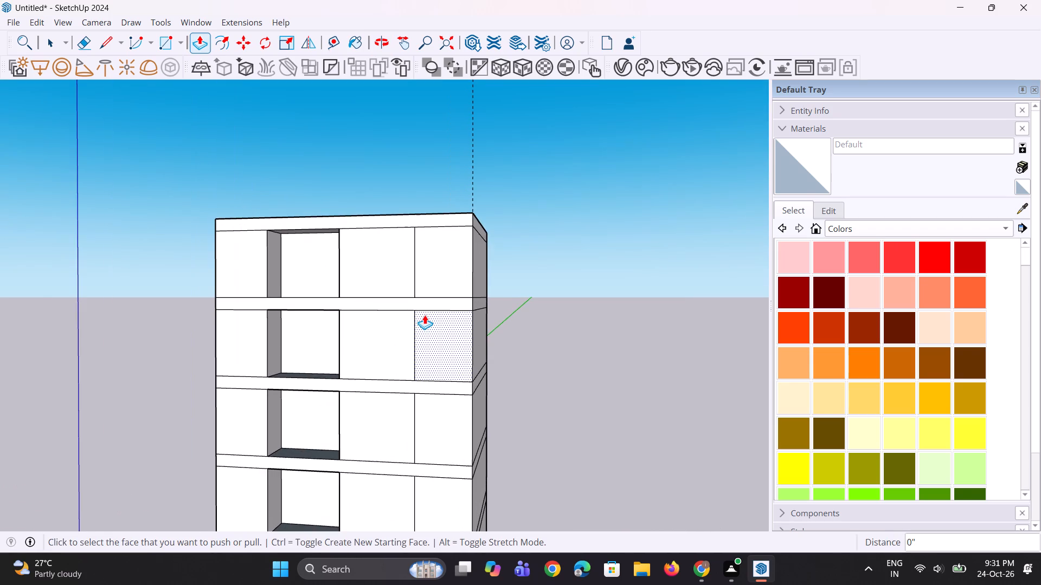
pyautogui.scroll(1, 430, 341)
pyautogui.moveTo(430, 341); pyautogui.dragTo(413, 345, button='middle')
pyautogui.scroll(2, 414, 339)
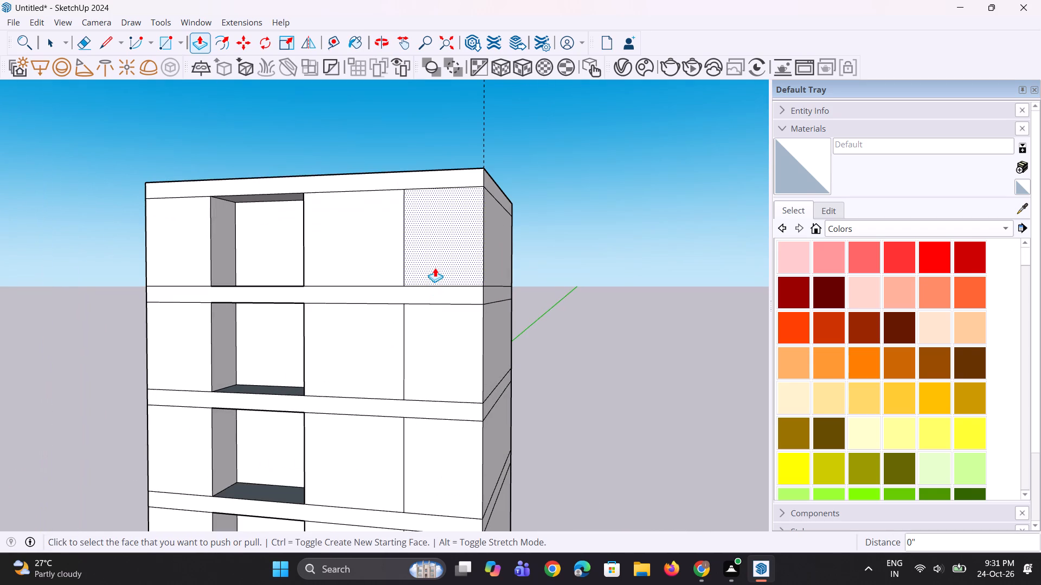
pyautogui.scroll(-6, 440, 308)
pyautogui.moveTo(430, 343); pyautogui.dragTo(444, 343, button='middle')
pyautogui.scroll(1, 445, 377)
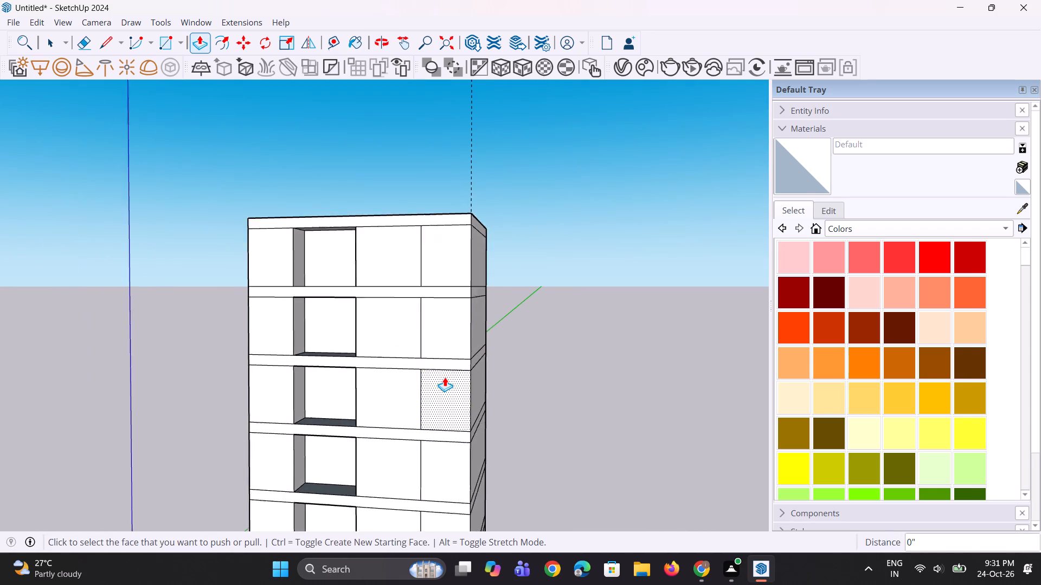
pyautogui.scroll(7, 445, 377)
pyautogui.scroll(-4, 447, 385)
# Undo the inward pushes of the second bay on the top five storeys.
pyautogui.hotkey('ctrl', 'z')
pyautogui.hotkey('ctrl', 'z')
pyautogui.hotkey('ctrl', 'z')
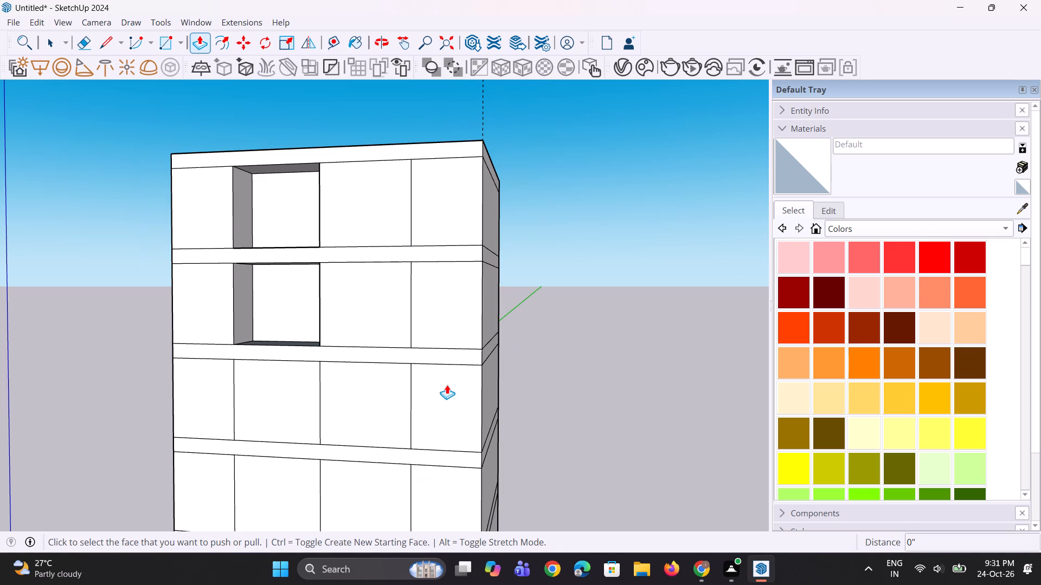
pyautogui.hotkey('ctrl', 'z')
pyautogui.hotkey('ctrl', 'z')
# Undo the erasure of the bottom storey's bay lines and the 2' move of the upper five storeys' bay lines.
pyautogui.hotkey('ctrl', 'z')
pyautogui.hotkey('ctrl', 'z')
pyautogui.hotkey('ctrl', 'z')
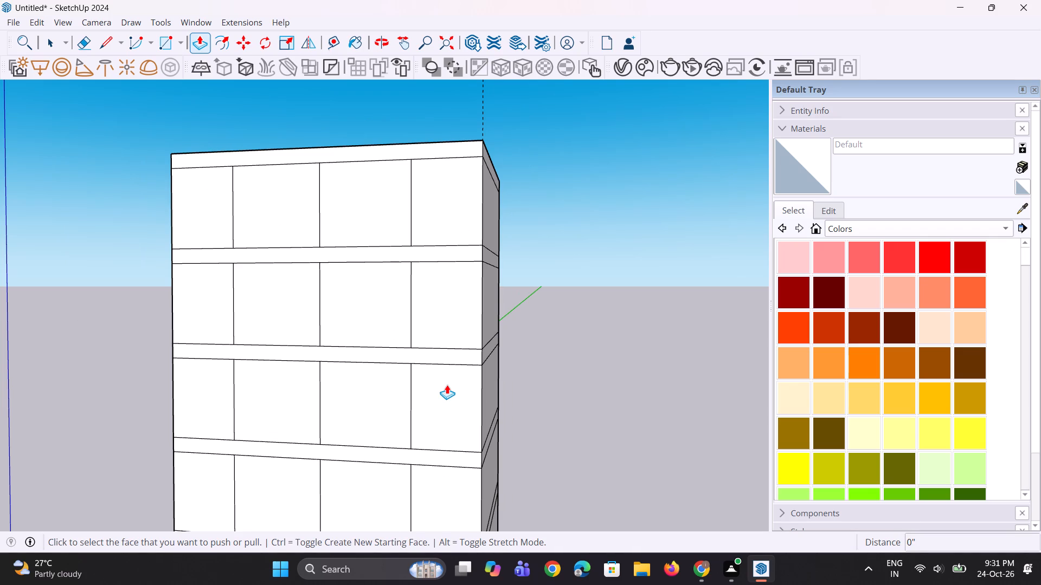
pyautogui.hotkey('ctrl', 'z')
# Move the third vertical bay line on all six storeys 2' toward the second line, narrowing the third bay and widening the fourth.
pyautogui.scroll(-5, 429, 367)
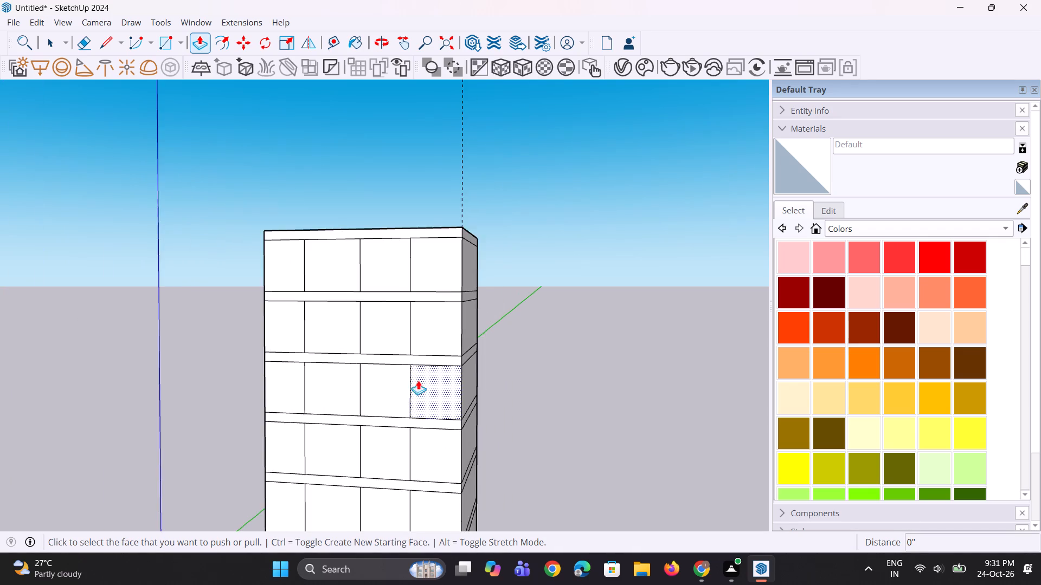
pyautogui.moveTo(414, 401); pyautogui.dragTo(489, 371, button='middle')
pyautogui.press('space')
pyautogui.press('space')
pyautogui.scroll(-7, 410, 330)
pyautogui.scroll(3, 422, 424)
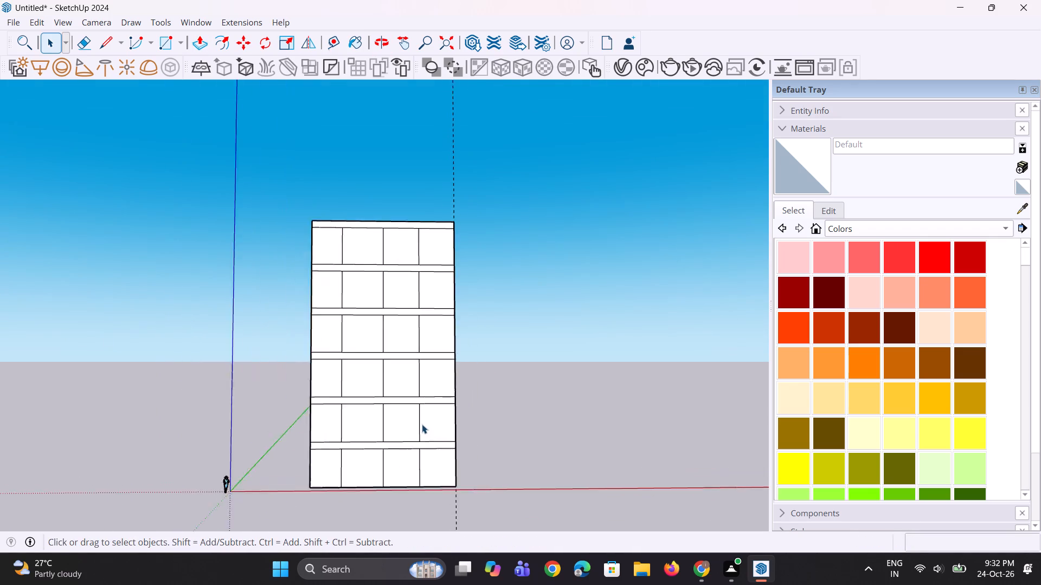
pyautogui.scroll(8, 422, 424)
pyautogui.click(420, 471)
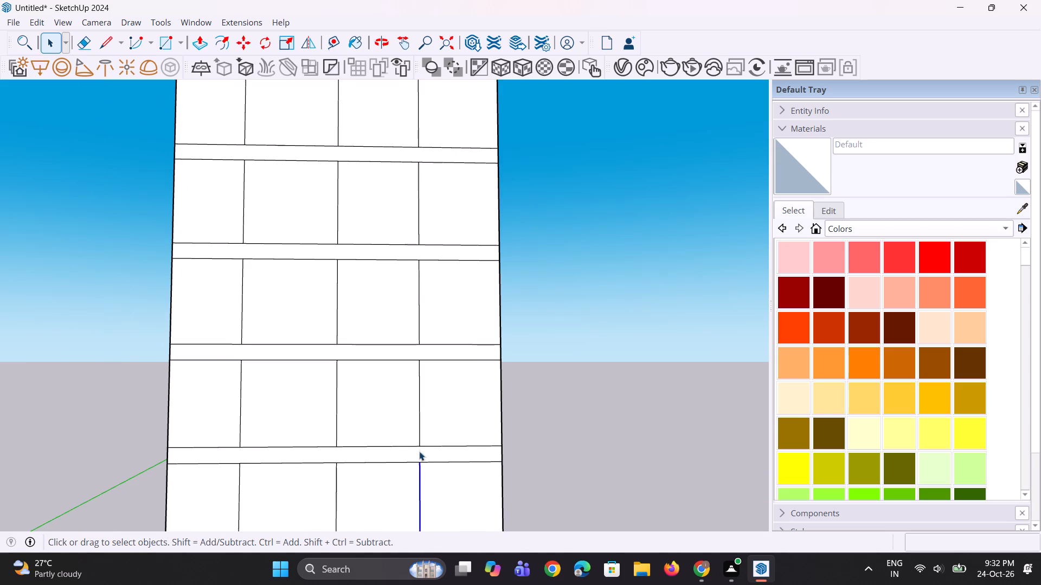
pyautogui.keyDown('ctrl'); pyautogui.click(420, 434); pyautogui.keyUp('ctrl')
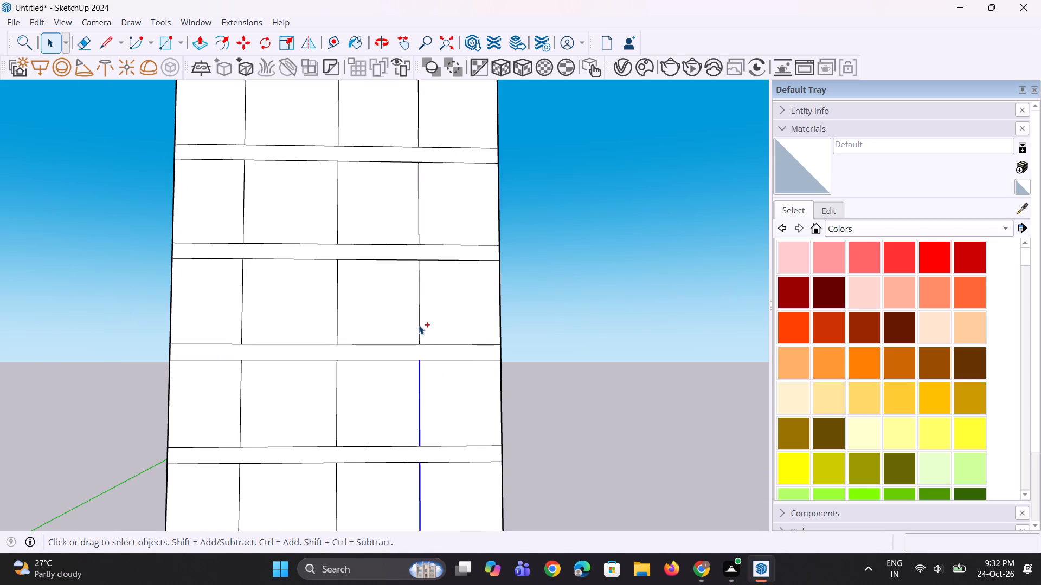
pyautogui.keyDown('ctrl'); pyautogui.click(420, 325); pyautogui.keyUp('ctrl')
pyautogui.keyDown('ctrl'); pyautogui.click(419, 231); pyautogui.keyUp('ctrl')
pyautogui.scroll(-5, 423, 238)
pyautogui.scroll(2, 425, 66)
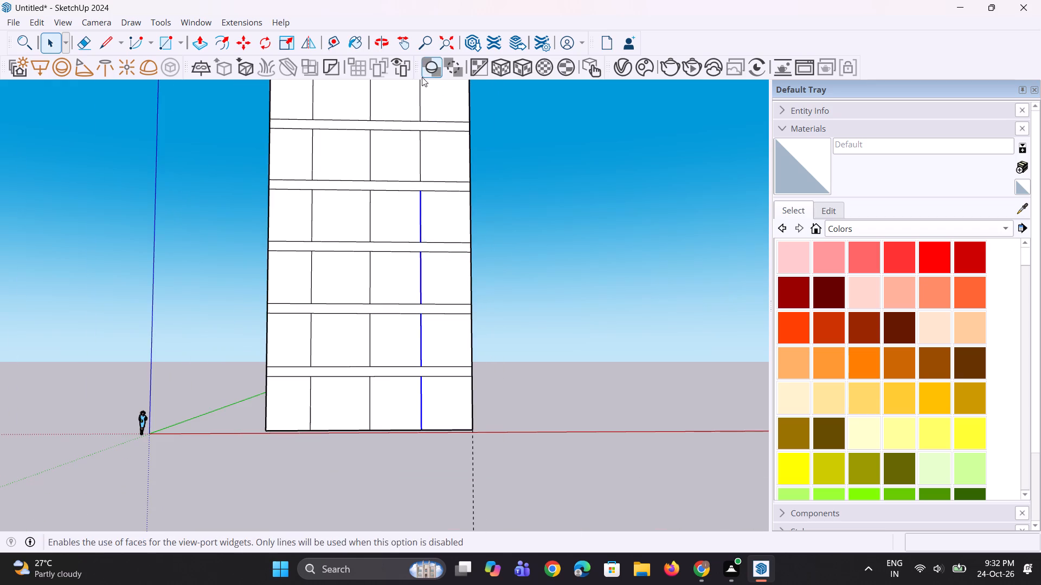
pyautogui.scroll(1, 422, 77)
pyautogui.scroll(-4, 408, 246)
pyautogui.scroll(12, 409, 146)
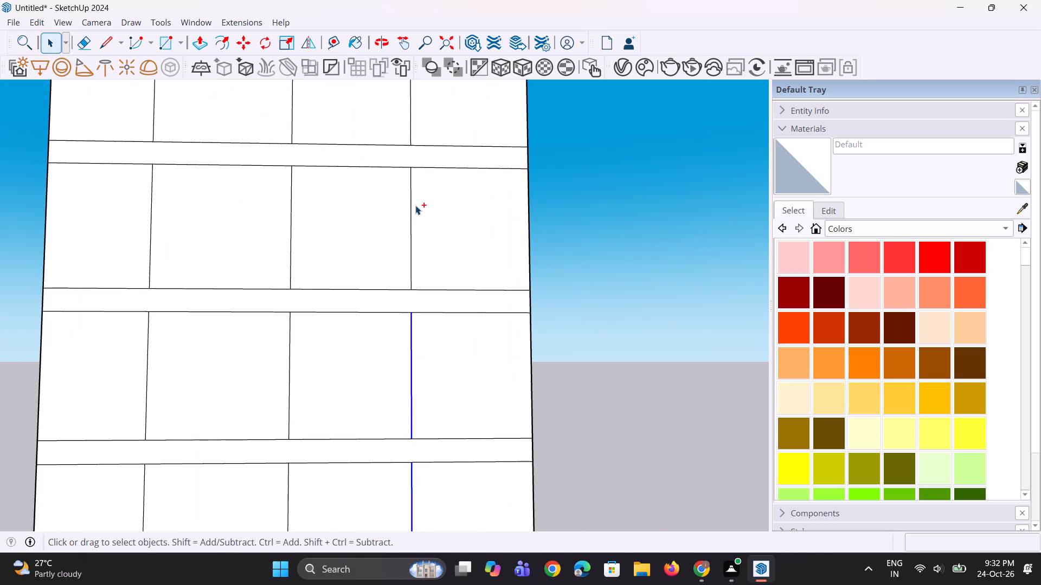
pyautogui.keyDown('ctrl'); pyautogui.click(412, 205); pyautogui.keyUp('ctrl')
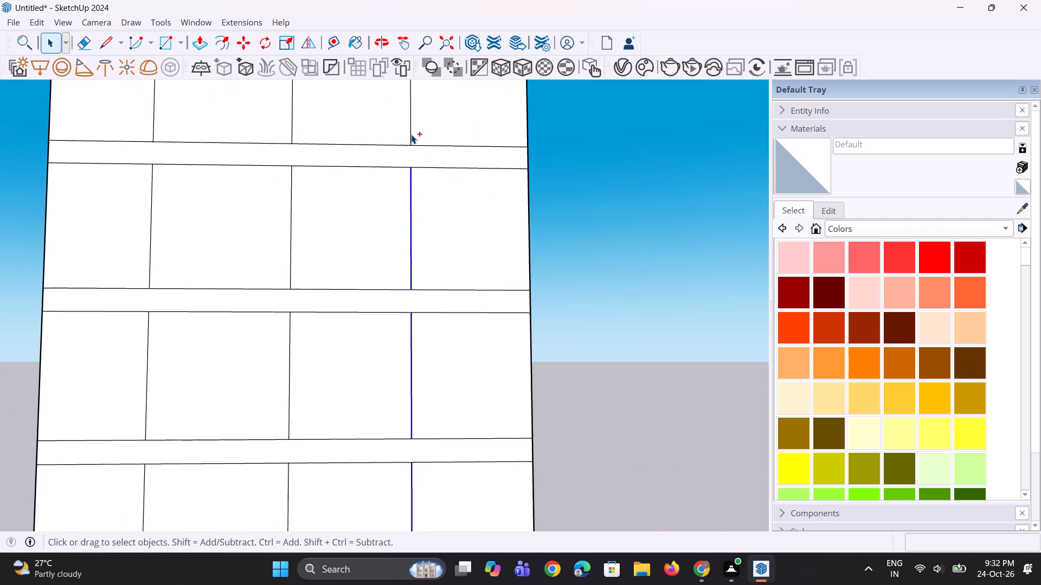
pyautogui.keyDown('ctrl'); pyautogui.click(411, 134); pyautogui.keyUp('ctrl')
pyautogui.press('m')
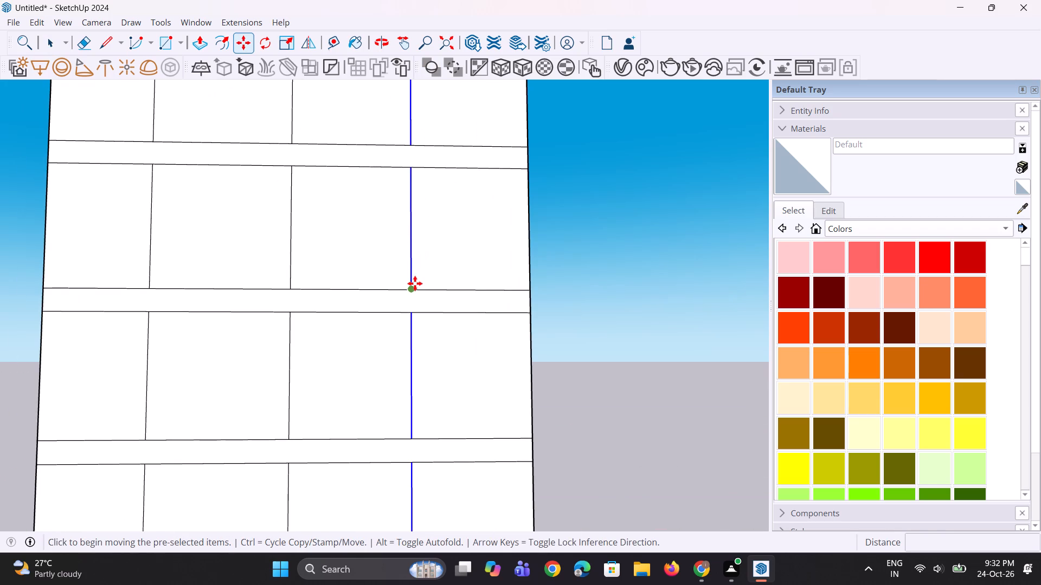
pyautogui.click(415, 283)
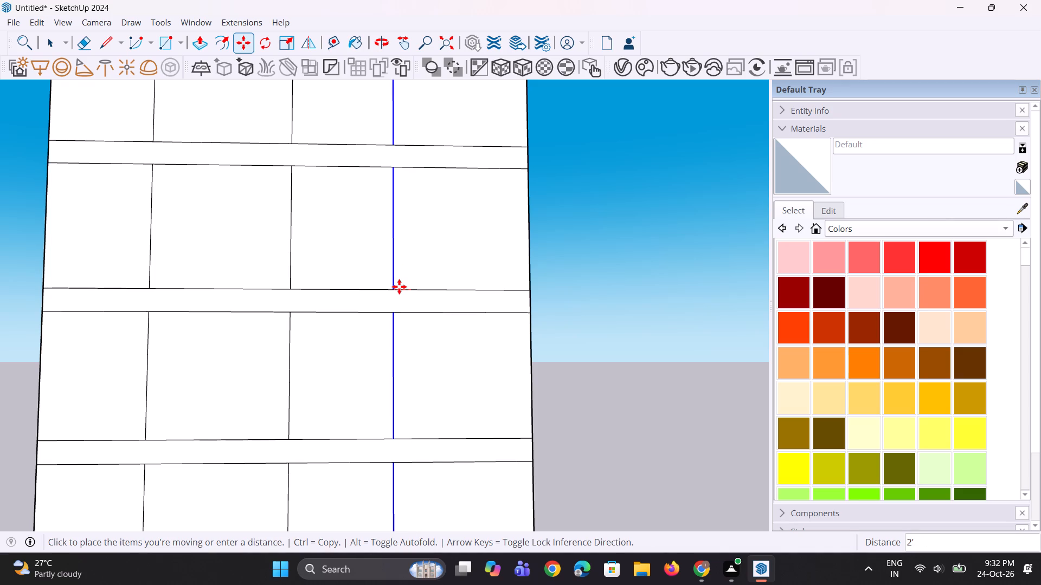
pyautogui.click(399, 287)
pyautogui.scroll(-6, 370, 329)
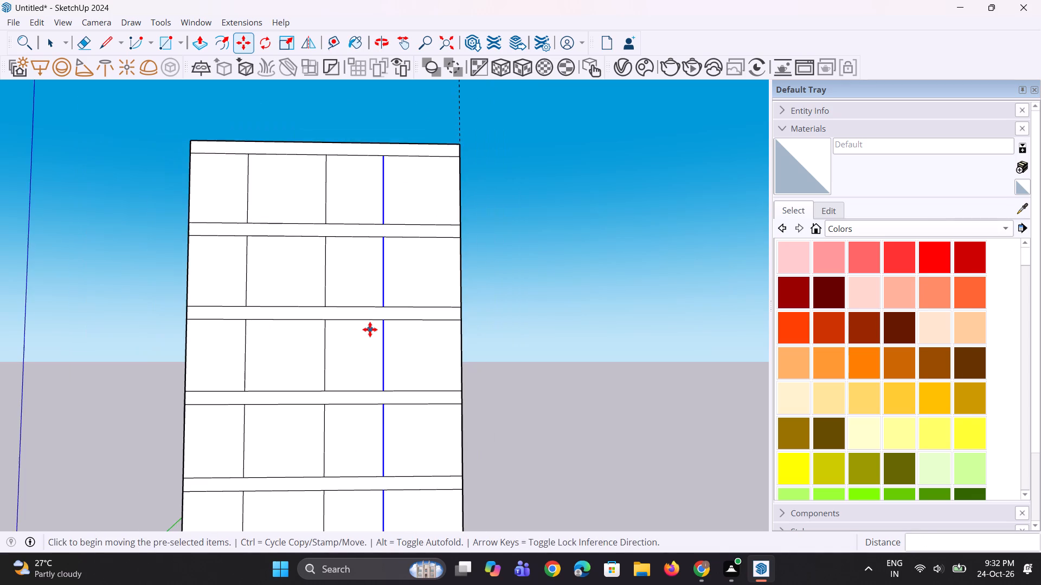
pyautogui.press('space')
pyautogui.press('space')
pyautogui.scroll(-6, 370, 356)
pyautogui.moveTo(402, 355); pyautogui.dragTo(389, 361, button='middle')
pyautogui.click(440, 350)
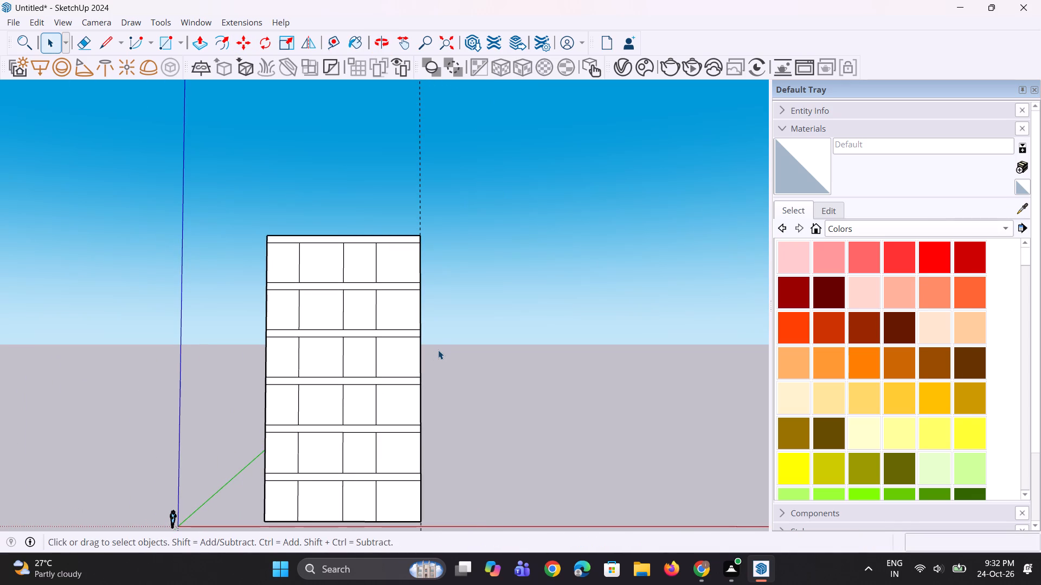
# Repeat the previous inward push on the second bay of the top five storeys.
pyautogui.moveTo(438, 350); pyautogui.dragTo(411, 392, button='middle')
pyautogui.scroll(6, 345, 299)
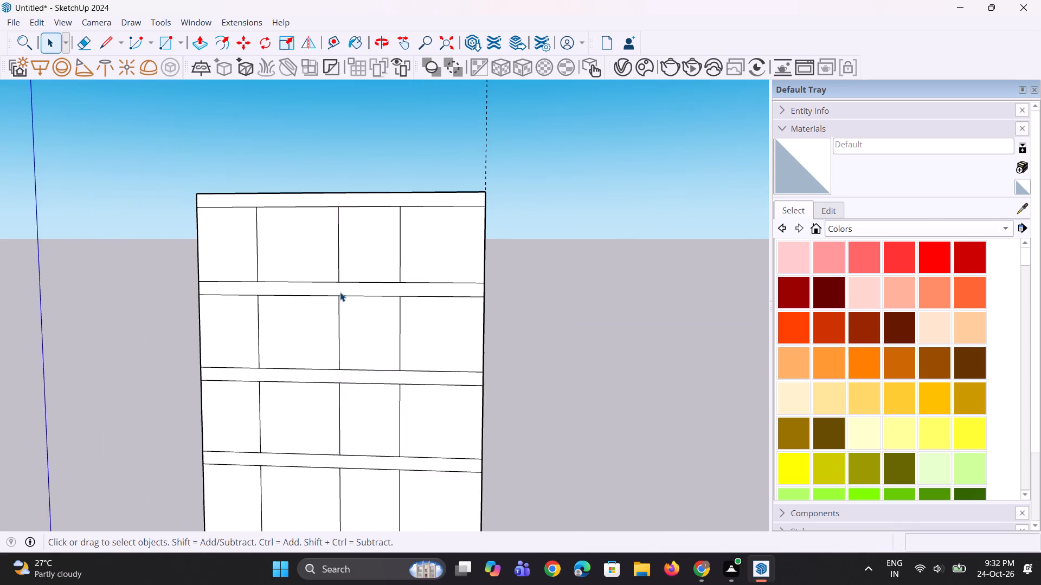
pyautogui.scroll(1, 340, 292)
pyautogui.press('p')
pyautogui.doubleClick(314, 268)
pyautogui.doubleClick(317, 338)
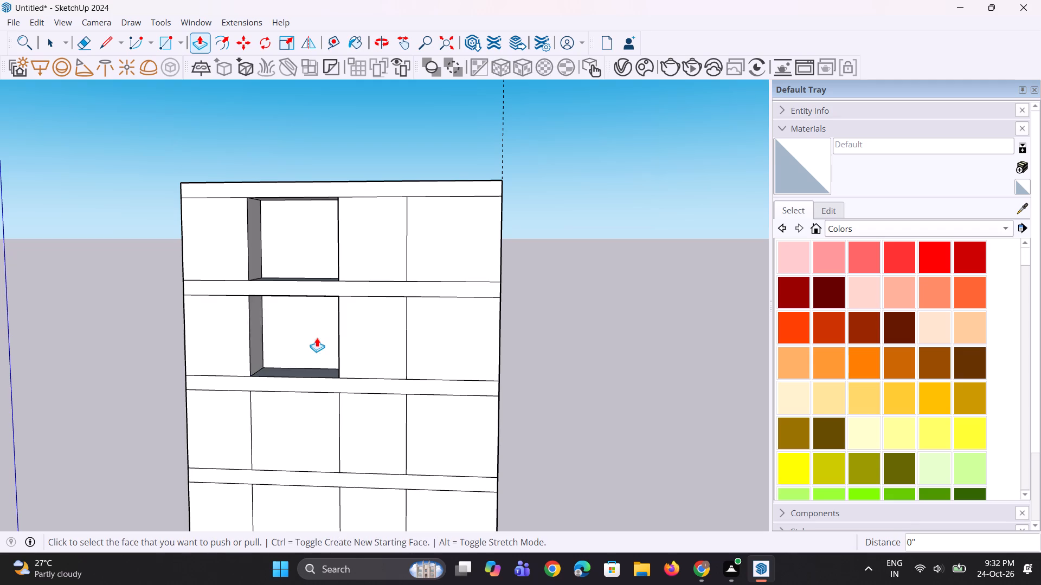
pyautogui.scroll(-5, 322, 256)
pyautogui.doubleClick(316, 371)
pyautogui.scroll(-5, 326, 276)
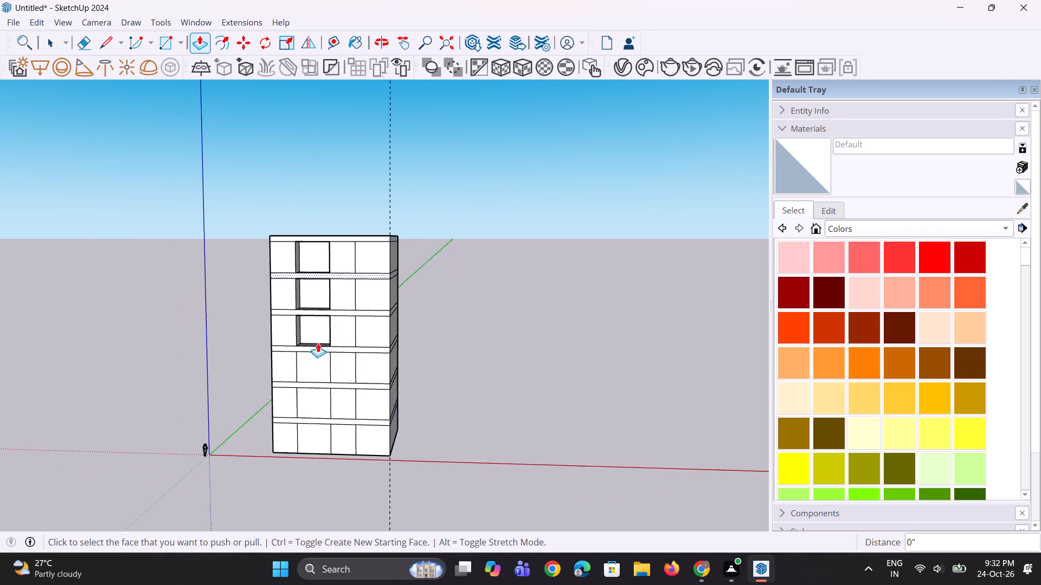
pyautogui.scroll(4, 311, 406)
pyautogui.doubleClick(322, 359)
pyautogui.doubleClick(313, 412)
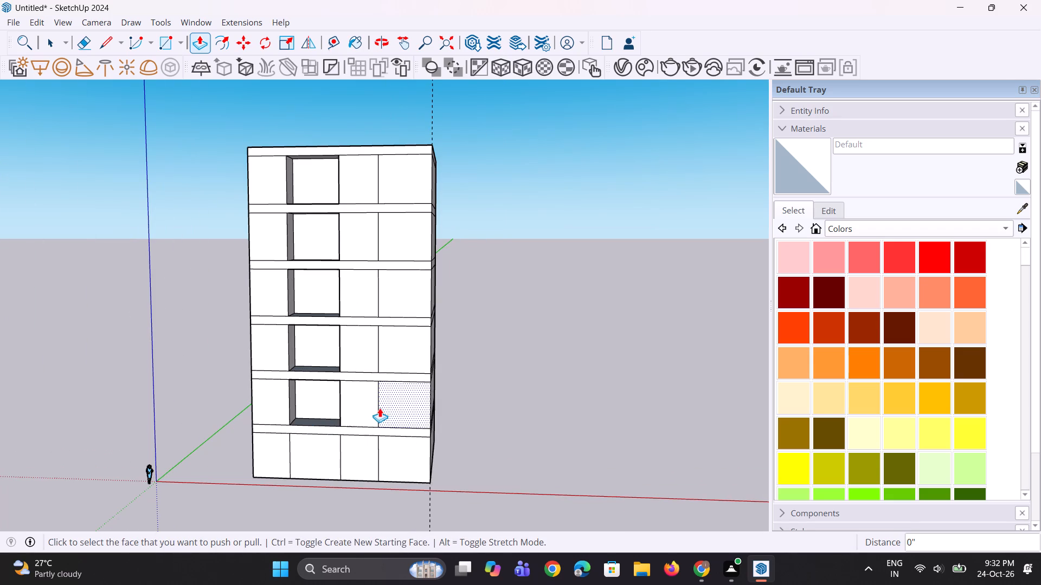
# Repeat the same inward push on the fourth bay of the top five storeys.
pyautogui.doubleClick(396, 409)
pyautogui.doubleClick(399, 339)
pyautogui.doubleClick(410, 288)
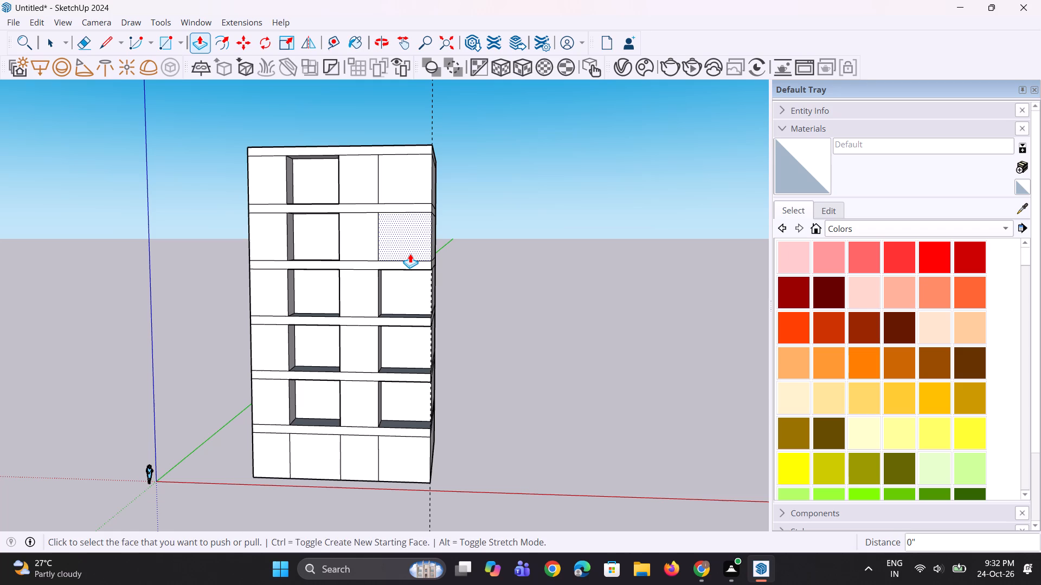
pyautogui.doubleClick(410, 253)
pyautogui.doubleClick(408, 180)
# Erase the three vertical bay lines on the bottom storey's front face.
pyautogui.moveTo(356, 409); pyautogui.dragTo(384, 378, button='middle')
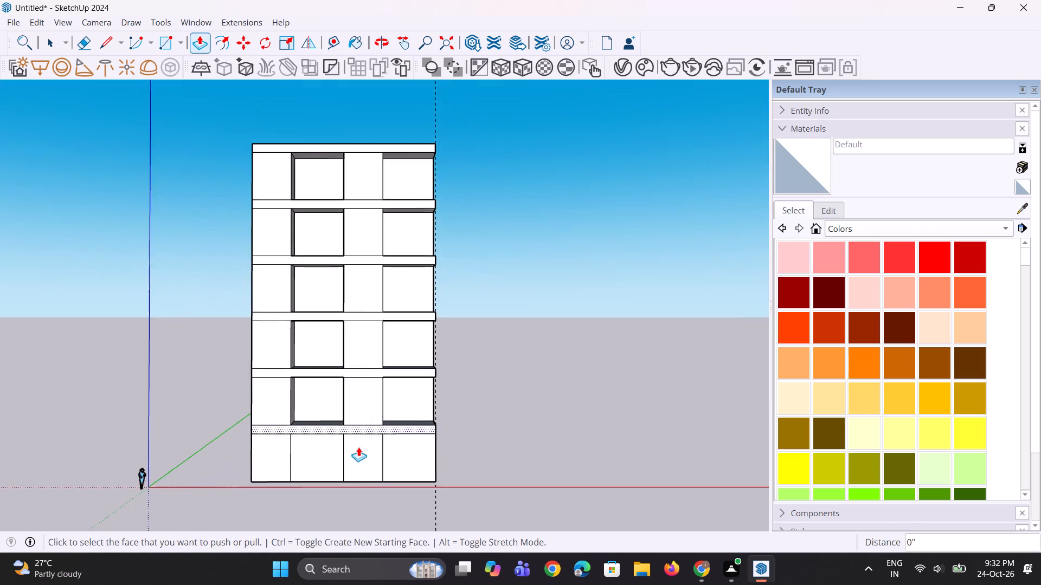
pyautogui.scroll(9, 356, 458)
pyautogui.press('e')
pyautogui.click(208, 467)
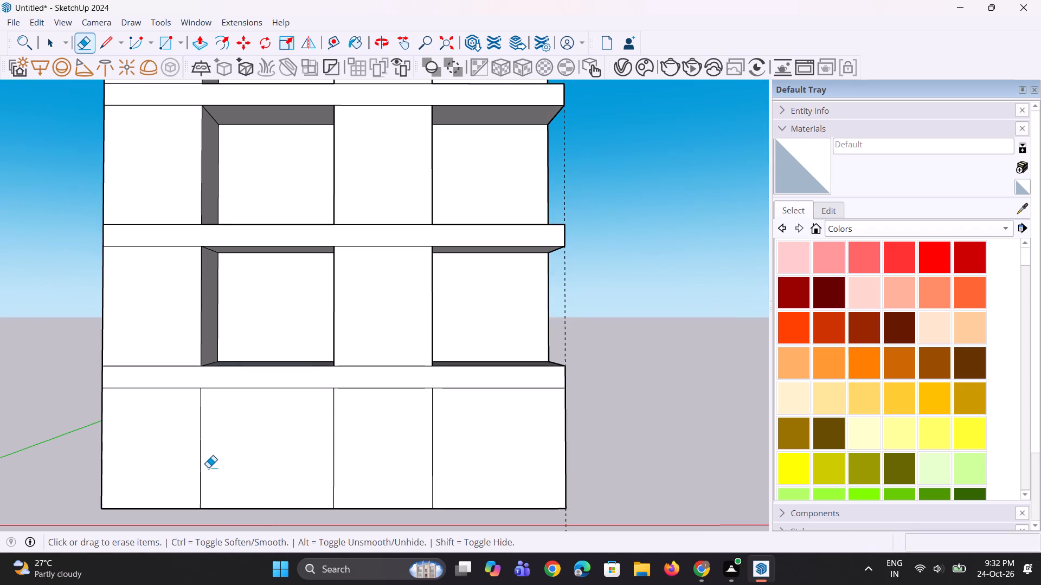
pyautogui.click(196, 471)
pyautogui.moveTo(213, 461); pyautogui.dragTo(214, 467)
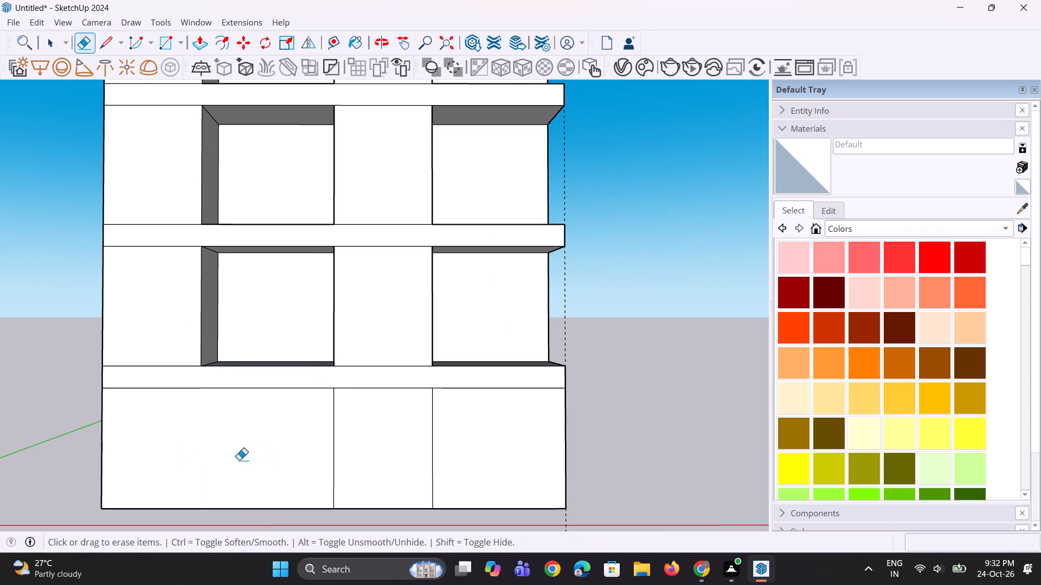
pyautogui.moveTo(292, 441); pyautogui.dragTo(352, 451)
pyautogui.moveTo(358, 450); pyautogui.dragTo(447, 457)
# Examine the whole front face with its recessed bays and plain bottom storey.
pyautogui.scroll(-3, 406, 441)
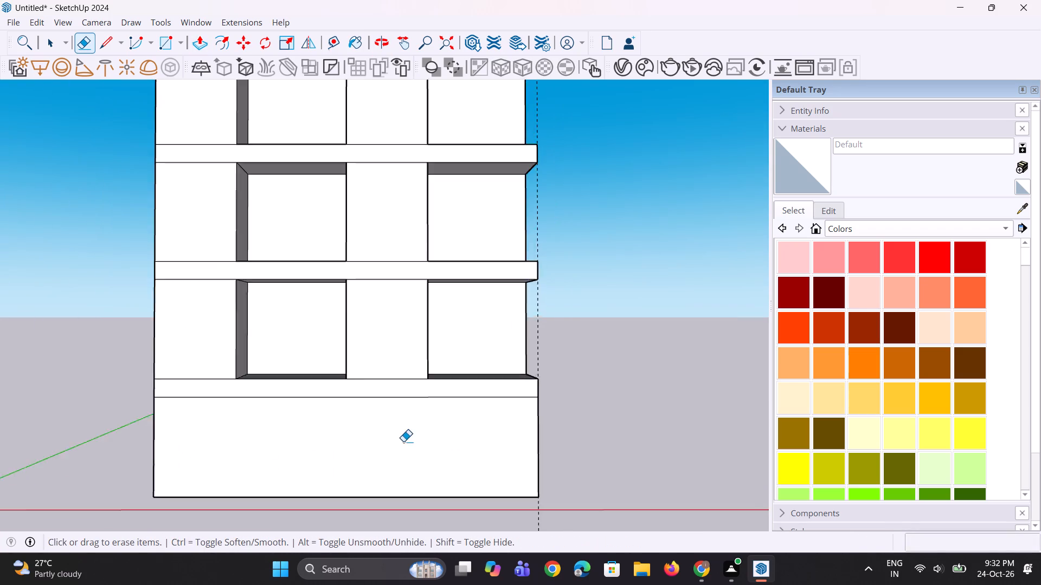
pyautogui.scroll(-3, 403, 441)
pyautogui.scroll(1, 440, 478)
pyautogui.moveTo(440, 479); pyautogui.dragTo(393, 484, button='middle')
pyautogui.scroll(-6, 393, 477)
pyautogui.scroll(1, 393, 477)
pyautogui.moveTo(393, 477); pyautogui.dragTo(444, 466, button='middle')
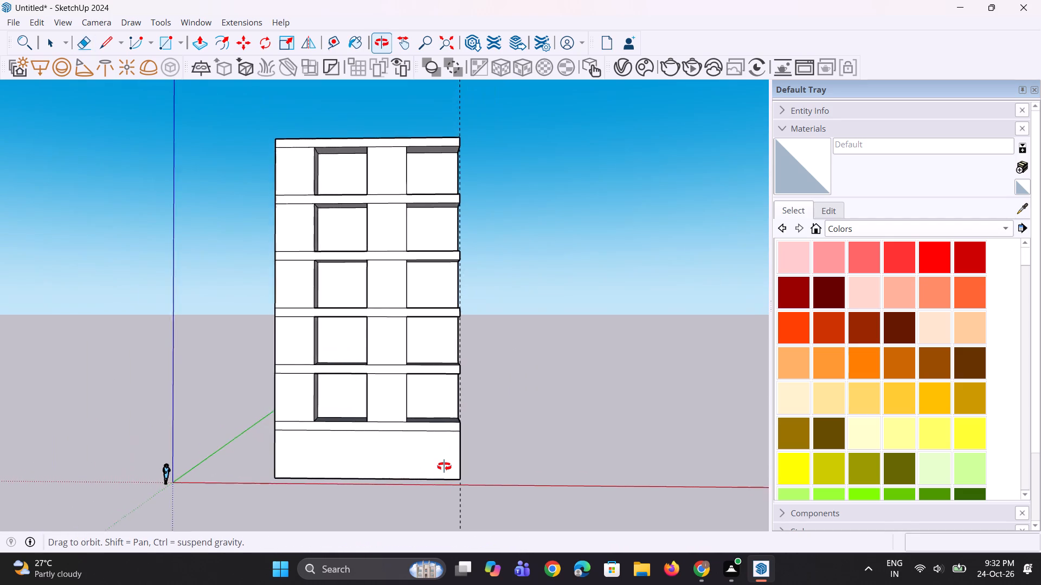
pyautogui.moveTo(444, 466); pyautogui.dragTo(451, 463, button='middle')
pyautogui.scroll(-9, 406, 466)
pyautogui.scroll(6, 421, 465)
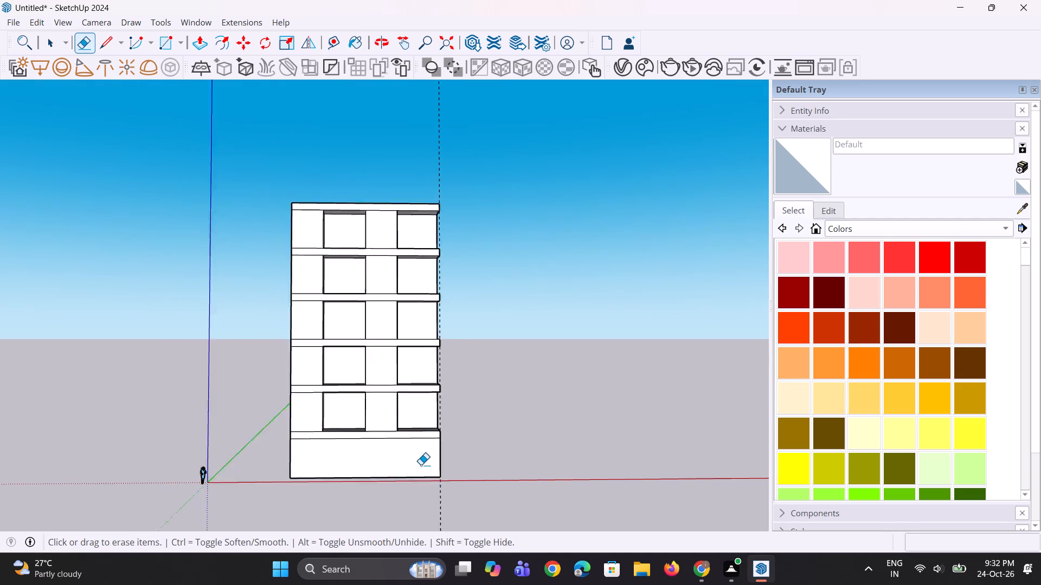
pyautogui.scroll(1, 421, 465)
pyautogui.write('KK')
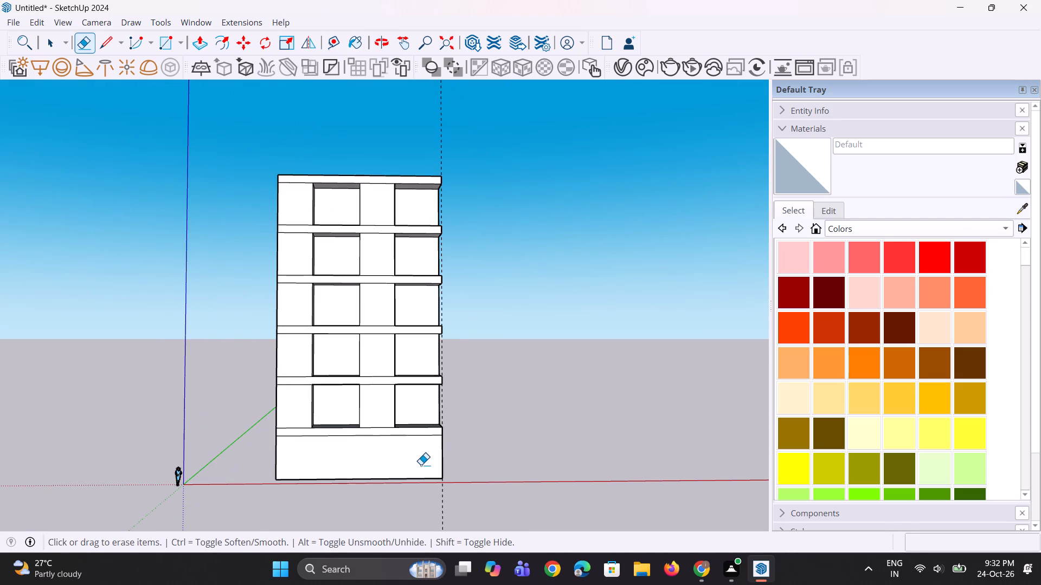
# Delete all guides from the model.
pyautogui.press('space')
pyautogui.press('space')
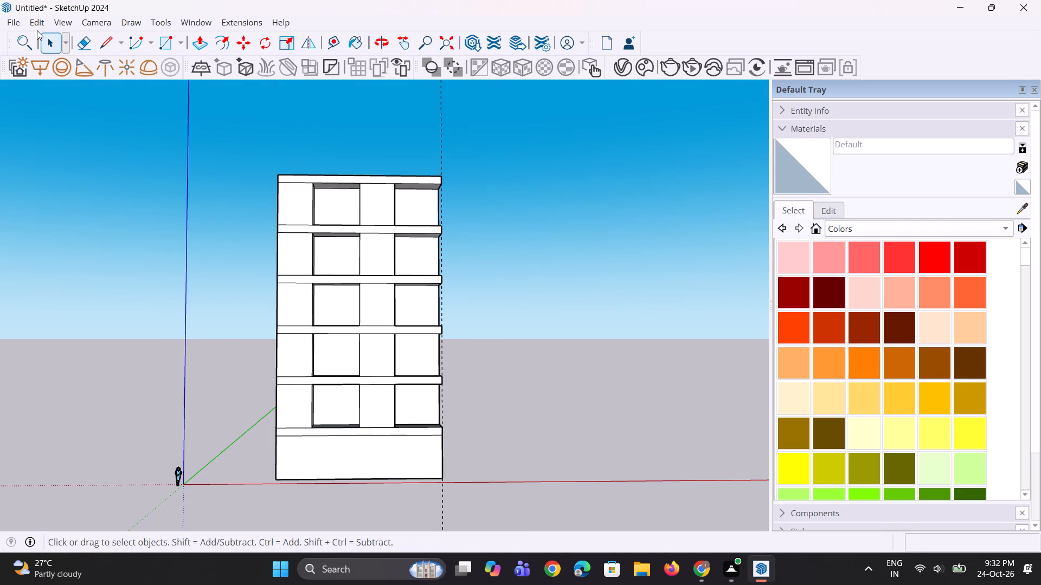
pyautogui.click(37, 25)
pyautogui.click(80, 158)
pyautogui.click(470, 291)
# Examine the building's front and side faces and the depth of the recessed bays.
pyautogui.moveTo(452, 297); pyautogui.dragTo(342, 327, button='middle')
pyautogui.scroll(-5, 352, 327)
pyautogui.scroll(1, 365, 333)
pyautogui.moveTo(367, 333); pyautogui.dragTo(387, 334, button='middle')
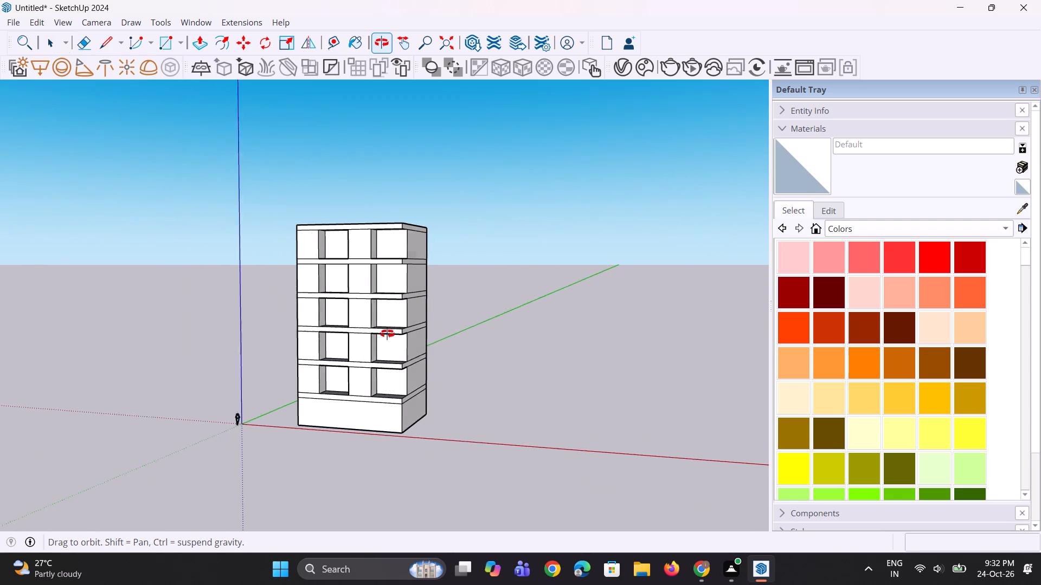
pyautogui.moveTo(387, 334); pyautogui.dragTo(402, 316, button='middle')
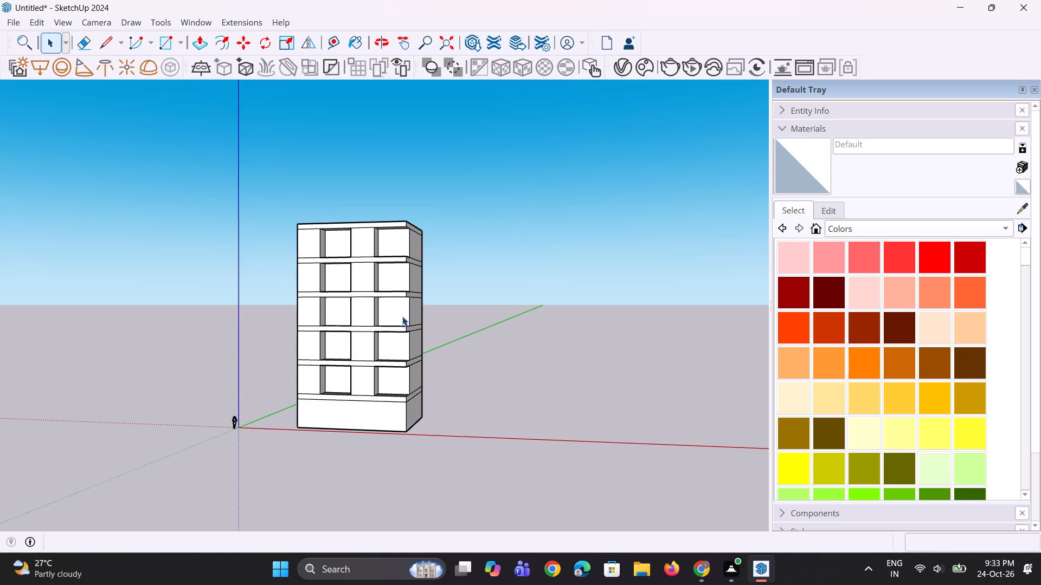
pyautogui.moveTo(340, 370); pyautogui.dragTo(354, 371, button='middle')
pyautogui.scroll(6, 358, 270)
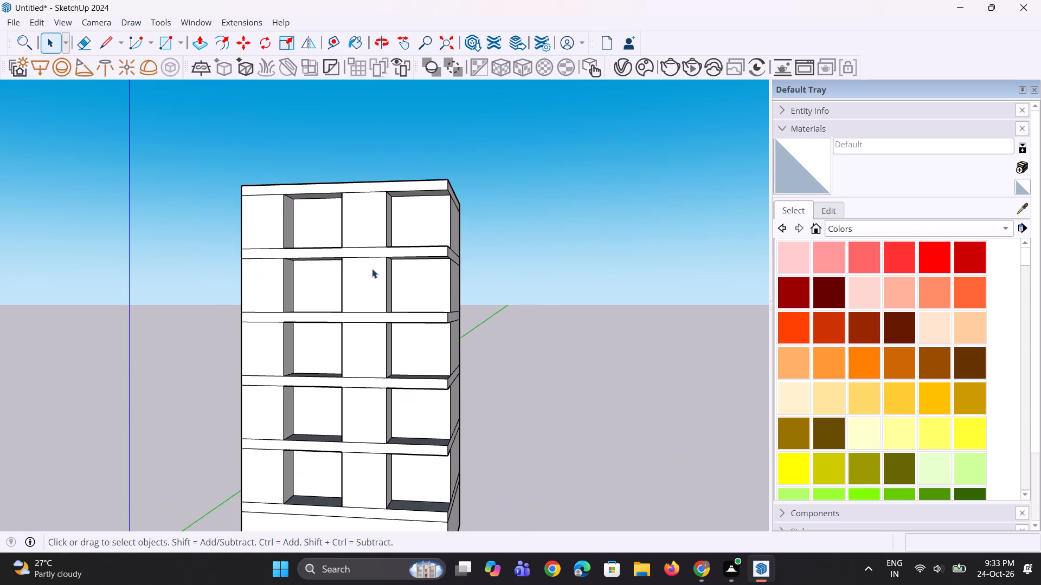
pyautogui.moveTo(382, 359); pyautogui.dragTo(369, 353, button='middle')
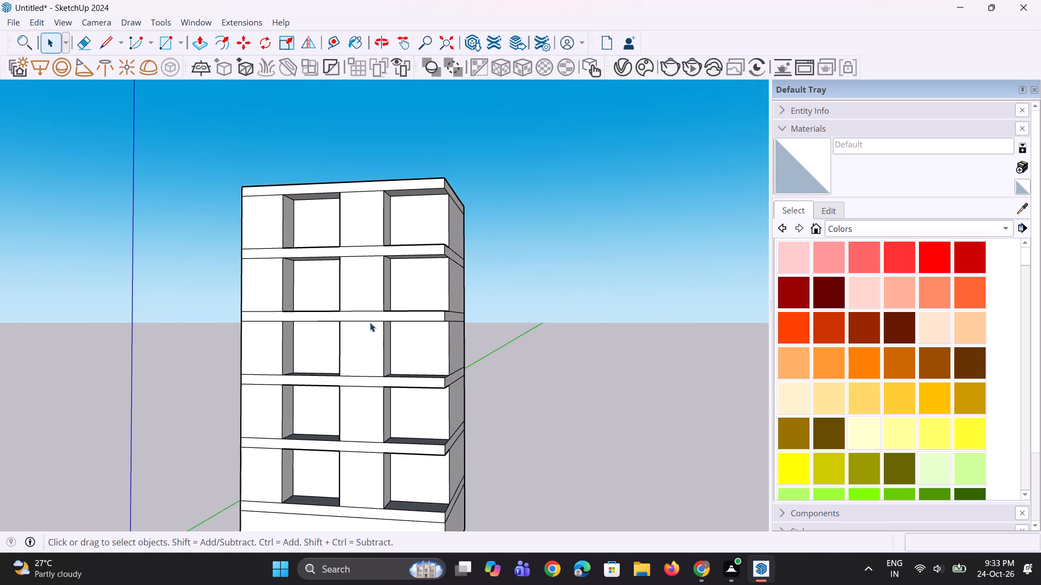
# Start a line at the lower front corner where a recessed second bay meets the third bay.
pyautogui.scroll(2, 333, 296)
pyautogui.moveTo(325, 289); pyautogui.dragTo(339, 305, button='middle')
pyautogui.scroll(1, 339, 305)
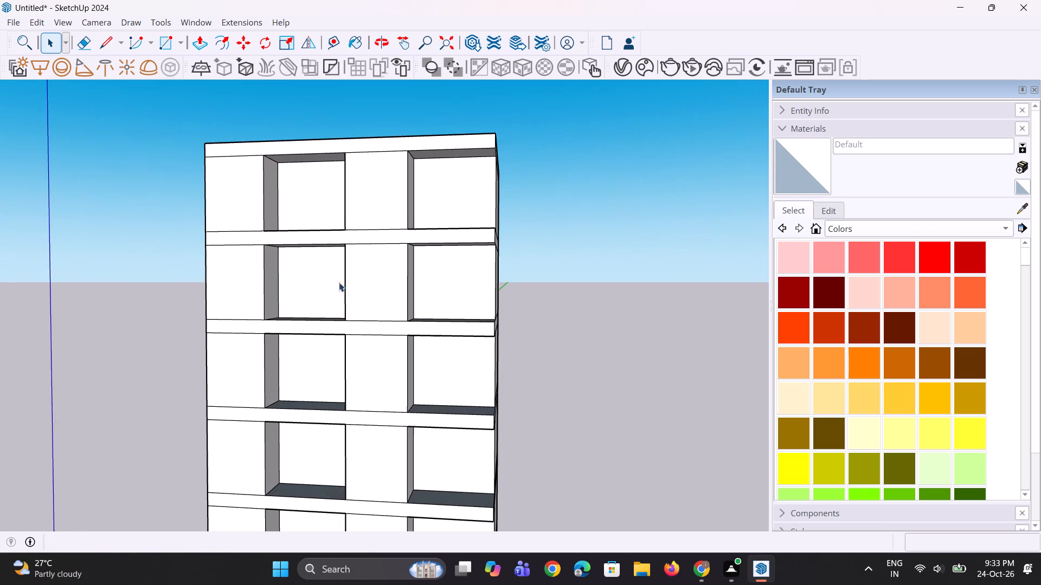
pyautogui.scroll(2, 339, 261)
pyautogui.press('l')
pyautogui.scroll(3, 339, 261)
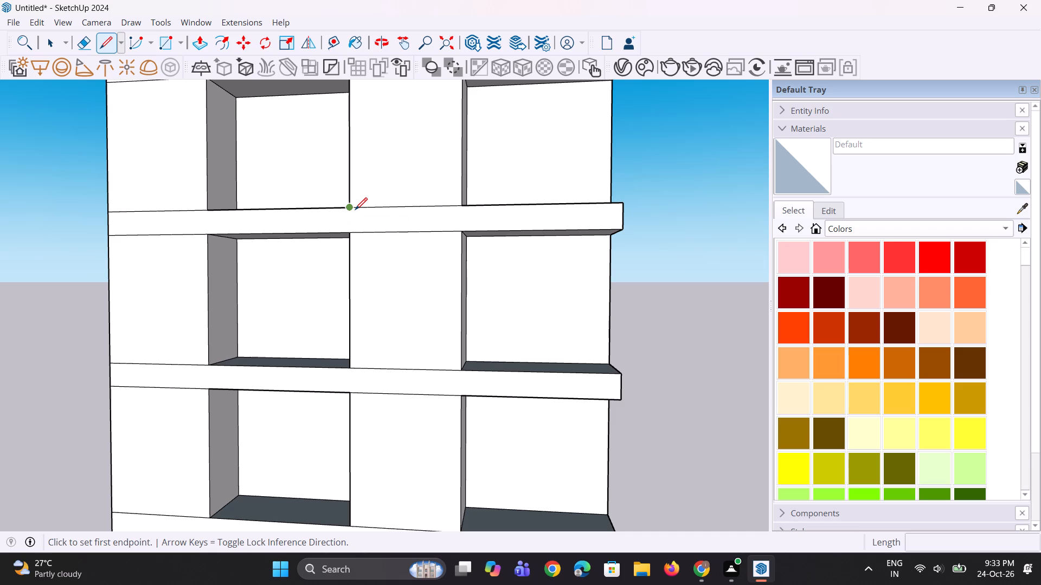
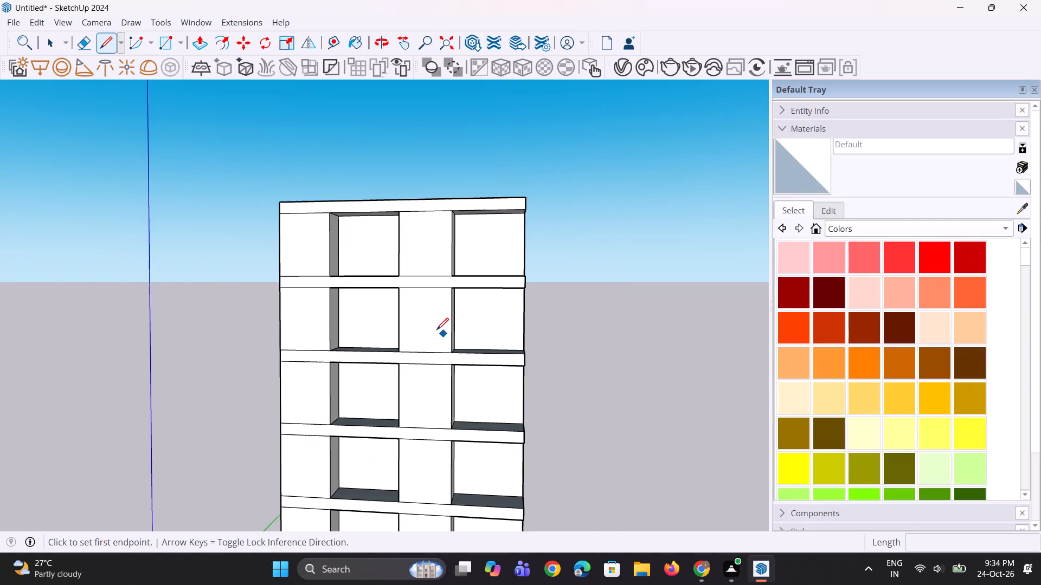
# Draw vertical dividing lines across the first and third slab bands below the roof band, where the second and third bays meet.
pyautogui.scroll(7, 410, 294)
pyautogui.click(387, 263)
pyautogui.click(387, 286)
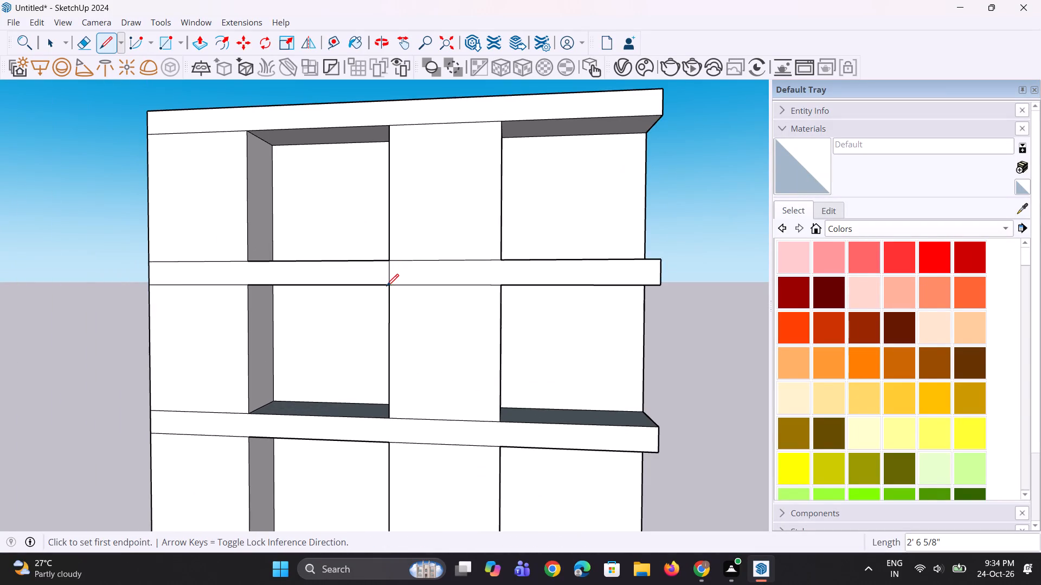
pyautogui.scroll(-3, 399, 283)
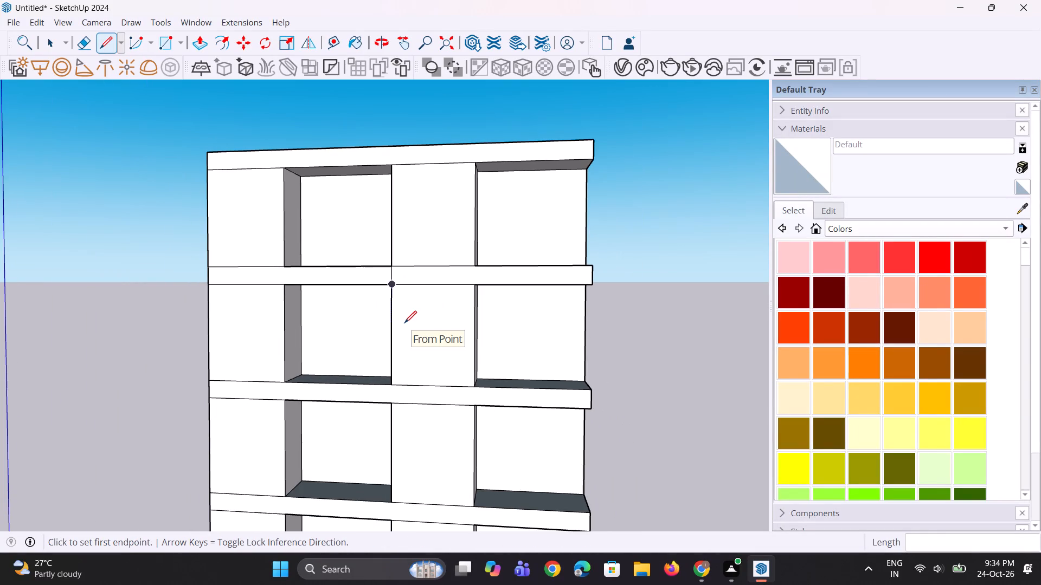
pyautogui.scroll(-6, 430, 275)
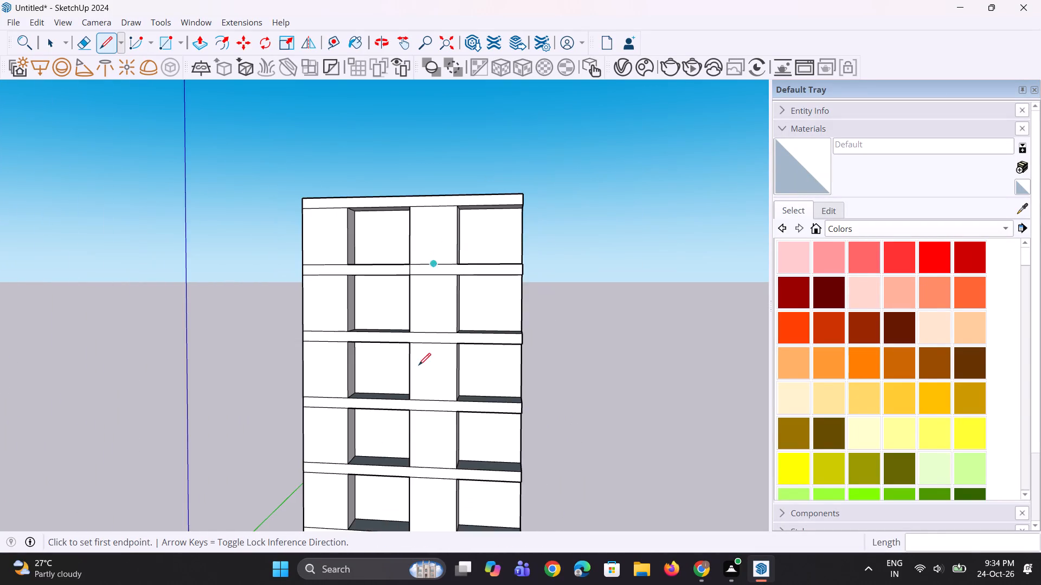
pyautogui.scroll(7, 408, 450)
pyautogui.click(411, 360)
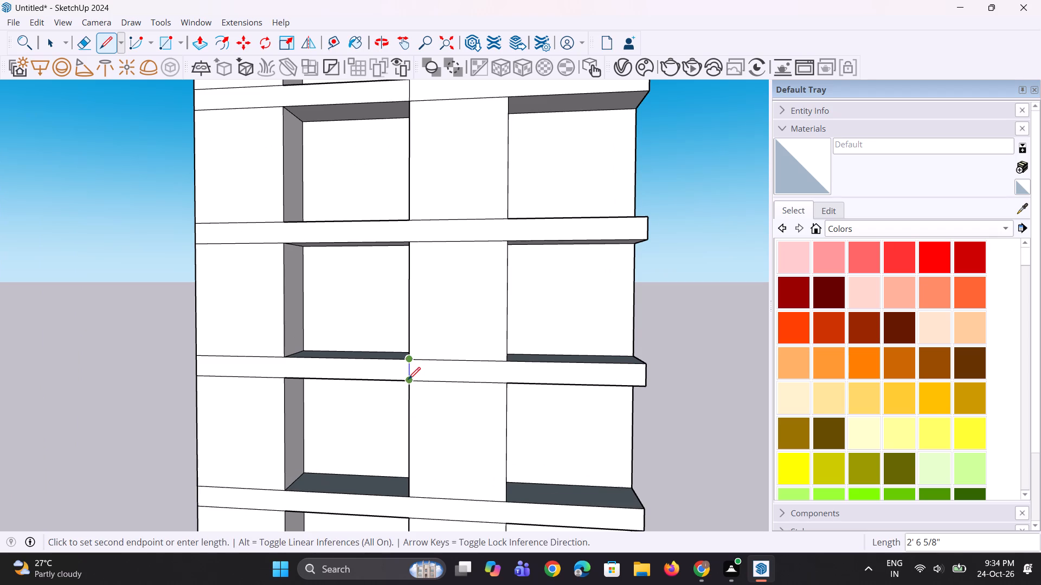
pyautogui.click(408, 380)
# Draw a 2' 6 5/8" vertical line across the slab band below the top storey, where the third and fourth bays meet.
pyautogui.scroll(-9, 428, 366)
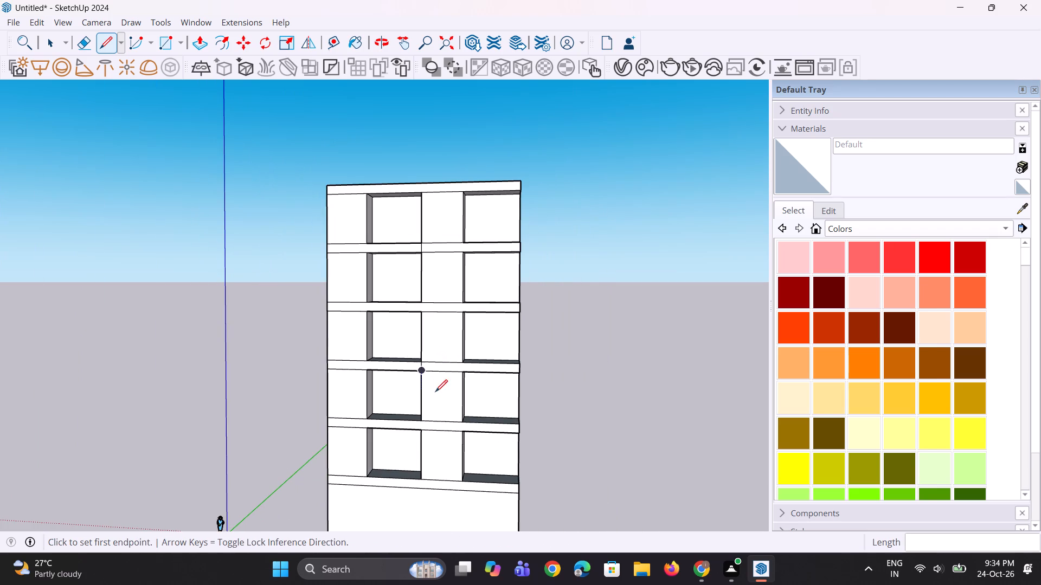
pyautogui.scroll(9, 421, 429)
pyautogui.middleClick(416, 434)
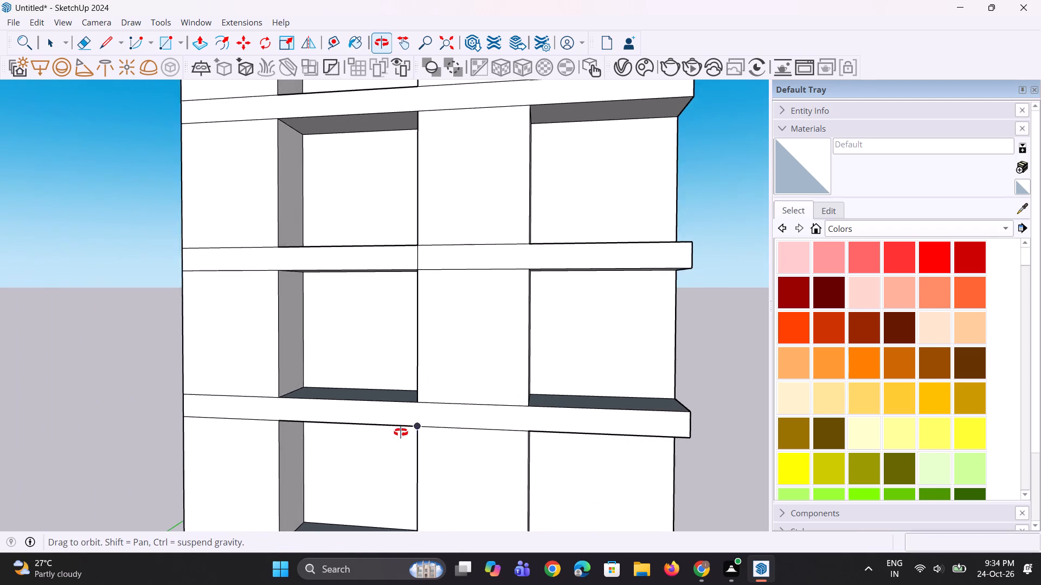
pyautogui.scroll(-3, 425, 419)
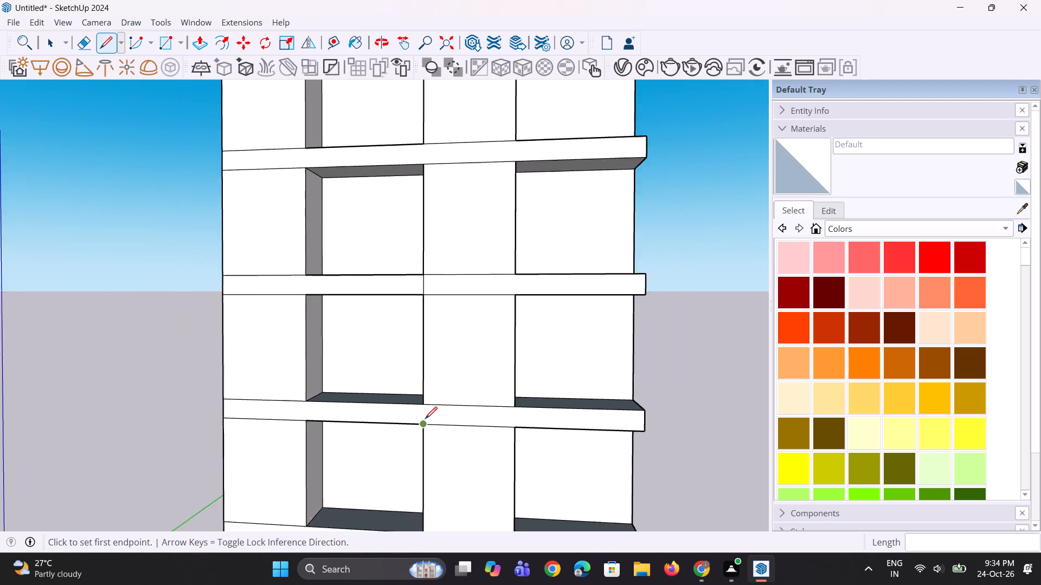
pyautogui.scroll(-9, 425, 419)
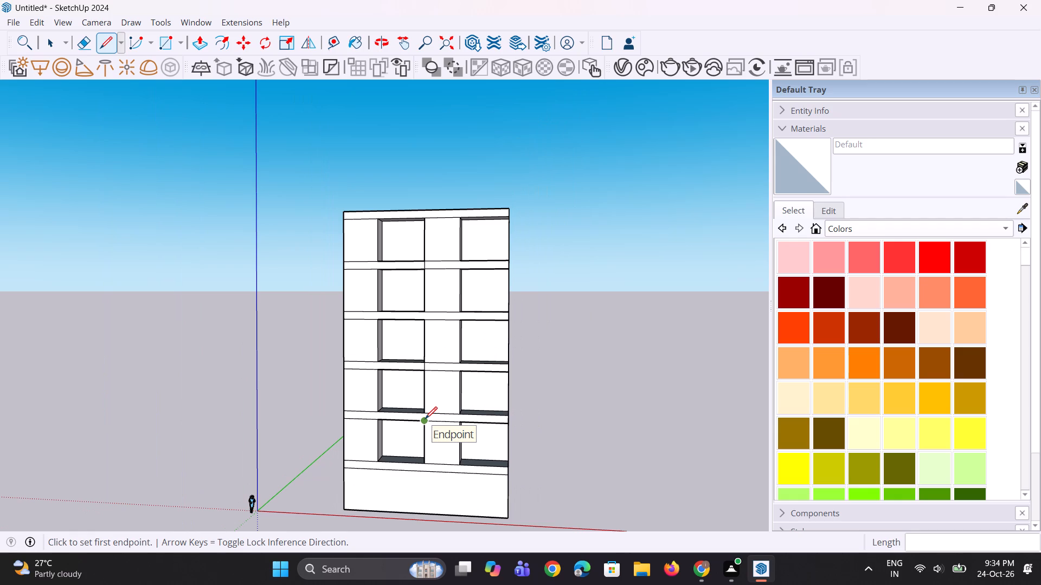
pyautogui.scroll(-3, 425, 419)
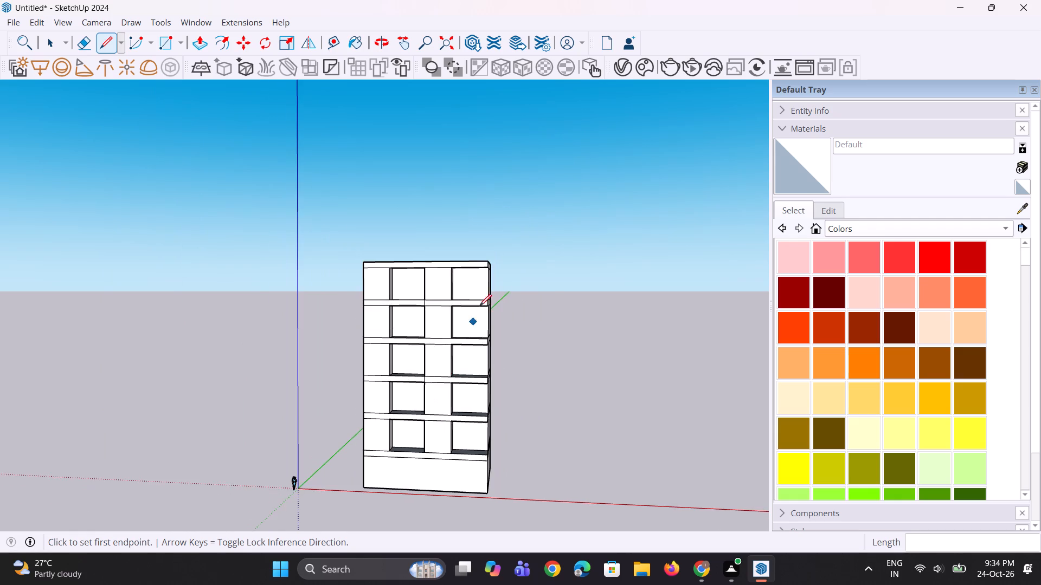
pyautogui.scroll(10, 479, 305)
pyautogui.scroll(-2, 420, 317)
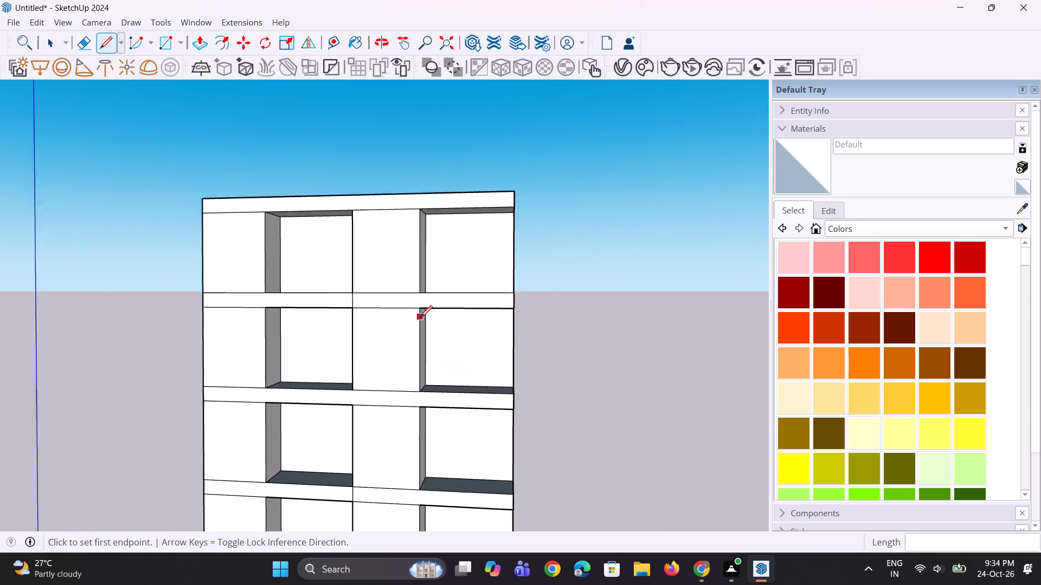
pyautogui.scroll(-2, 420, 317)
pyautogui.scroll(4, 419, 303)
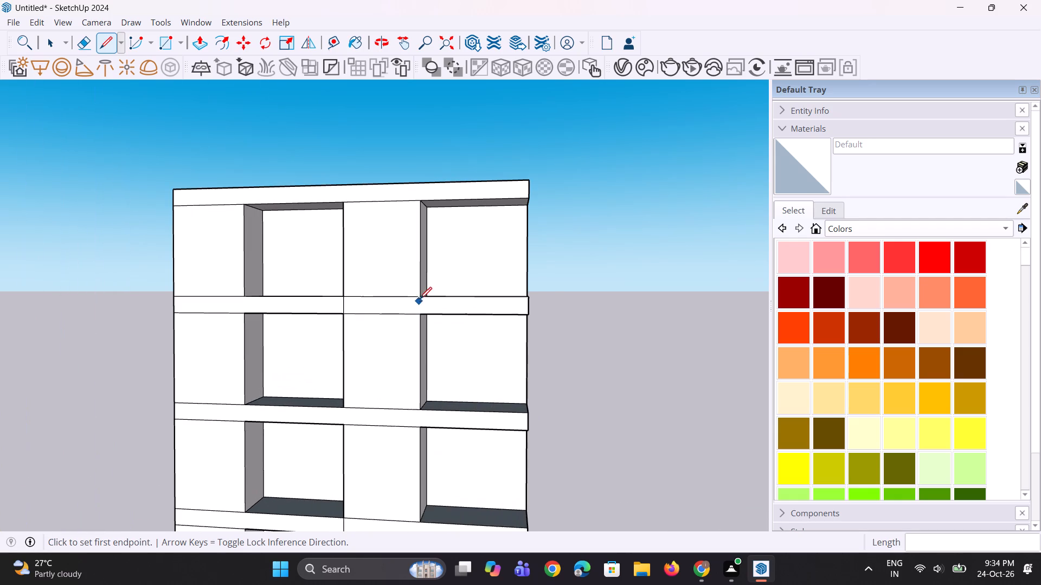
pyautogui.click(416, 295)
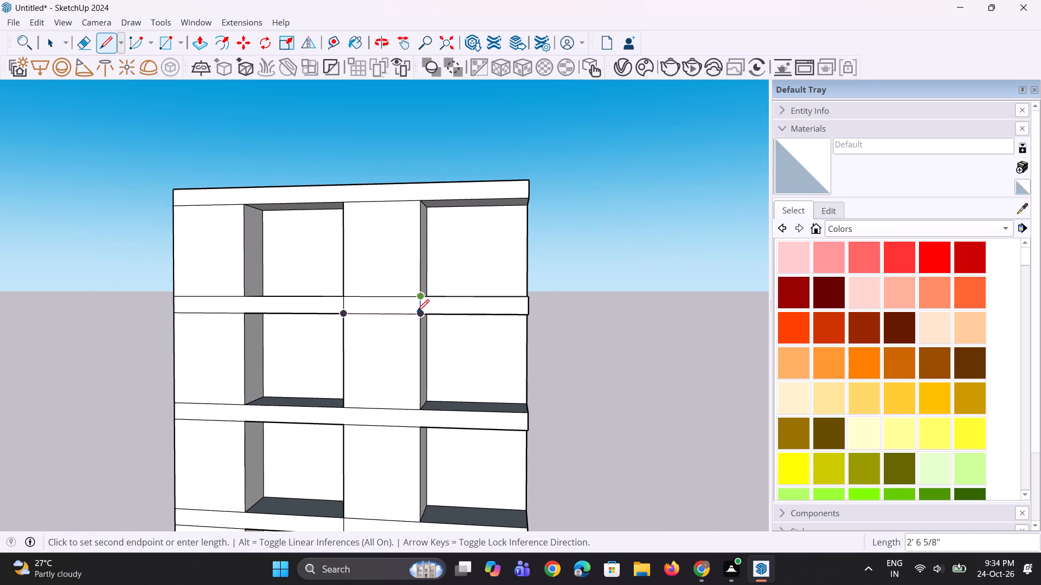
pyautogui.click(417, 315)
# Push/Pull the fourth bay's part of the slab band below the top storey outward by about 1' 8 1/2".
pyautogui.scroll(-4, 429, 306)
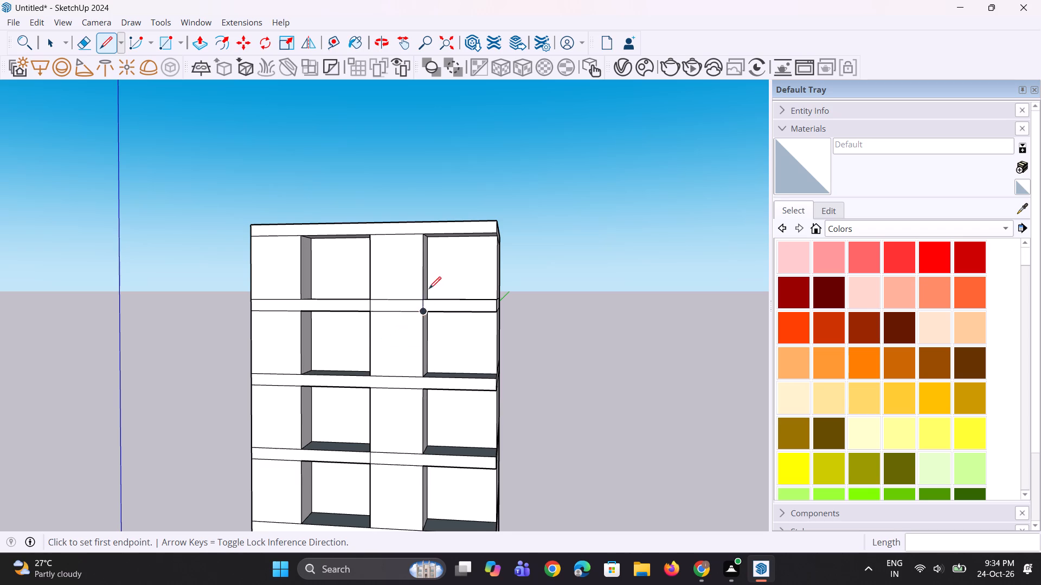
pyautogui.scroll(-4, 397, 288)
pyautogui.moveTo(426, 337); pyautogui.dragTo(411, 333, button='middle')
pyautogui.scroll(6, 411, 333)
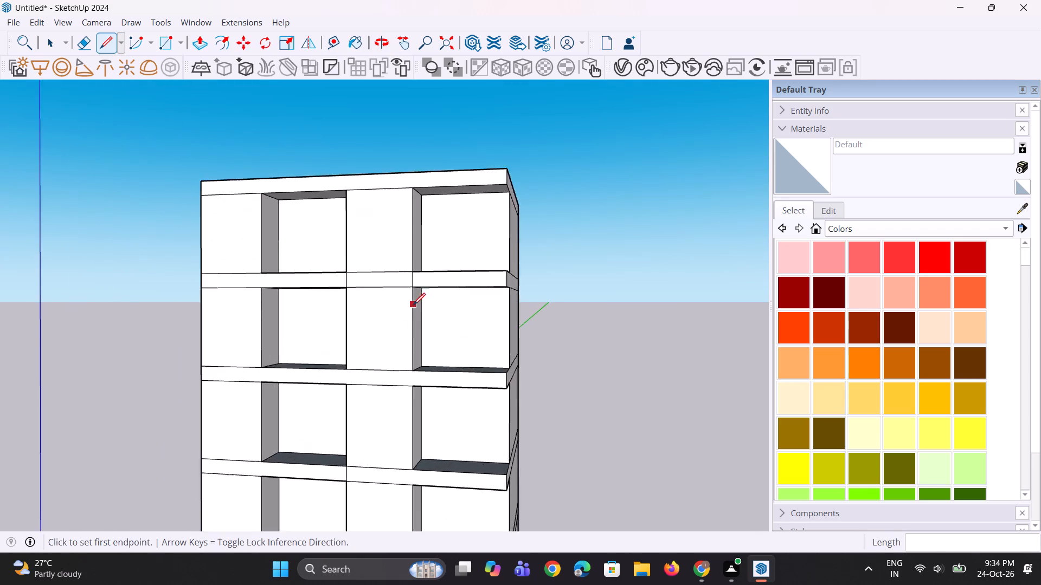
pyautogui.scroll(2, 413, 305)
pyautogui.moveTo(440, 337); pyautogui.dragTo(406, 363, button='middle')
pyautogui.press('space')
pyautogui.scroll(1, 421, 366)
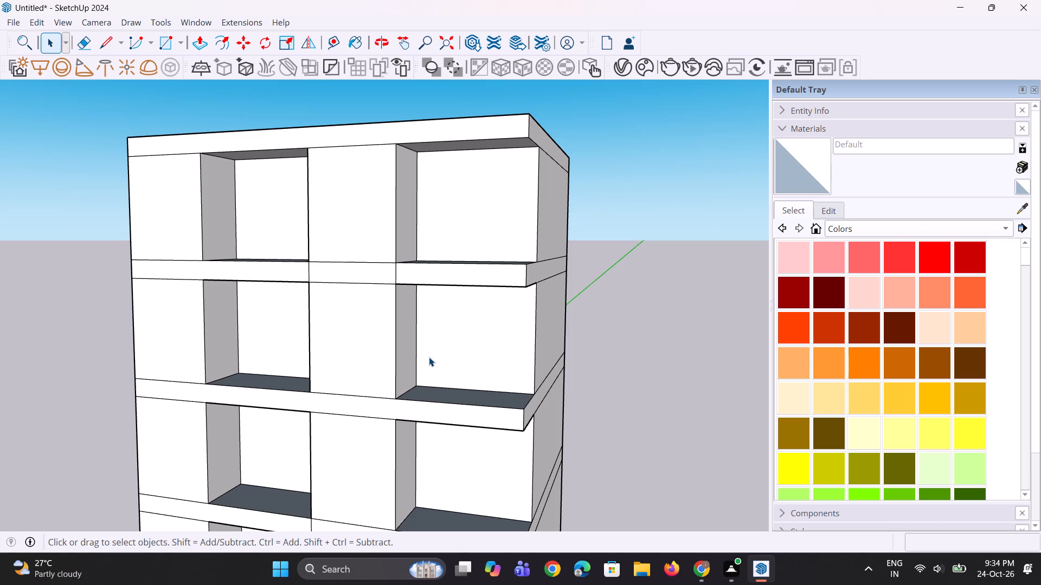
pyautogui.scroll(-2, 434, 379)
pyautogui.scroll(3, 458, 300)
pyautogui.moveTo(491, 324); pyautogui.dragTo(426, 343, button='middle')
pyautogui.scroll(2, 426, 343)
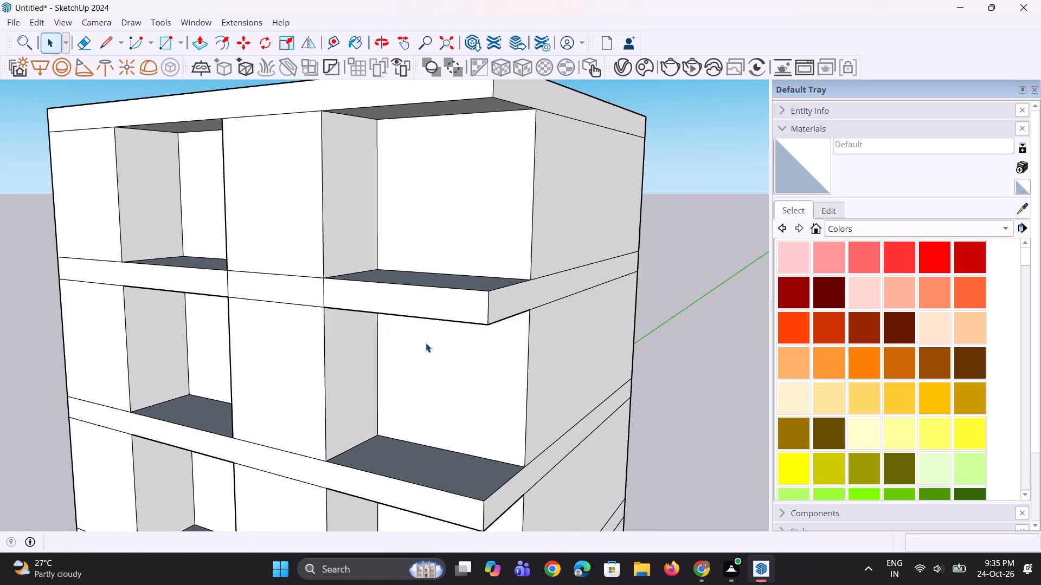
pyautogui.press('p')
pyautogui.click(426, 305)
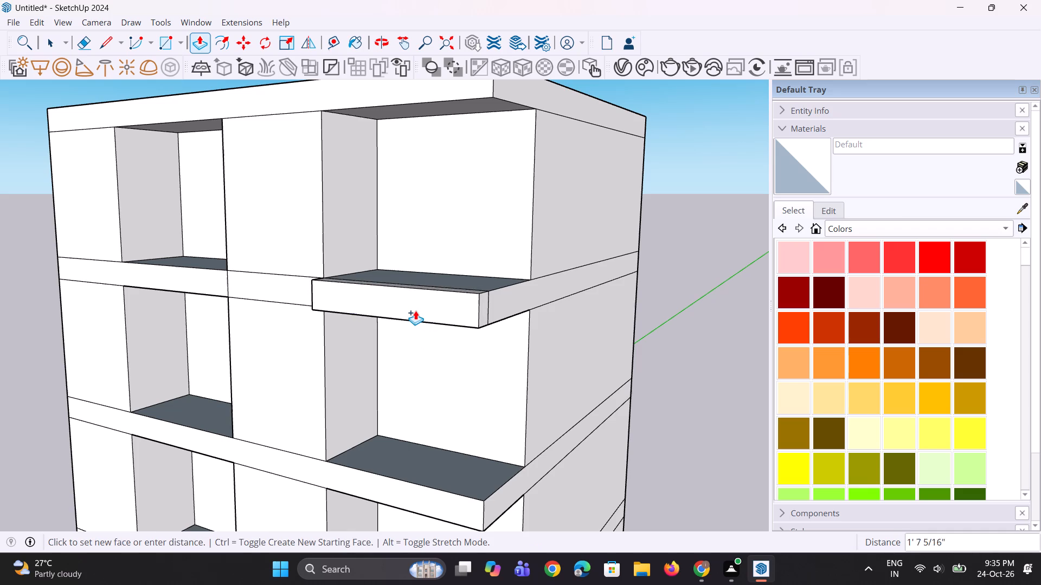
pyautogui.click(415, 310)
# Push/Pull the projecting band's end face sideways so it extends partway across the third bay.
pyautogui.moveTo(402, 320); pyautogui.dragTo(742, 305, button='middle')
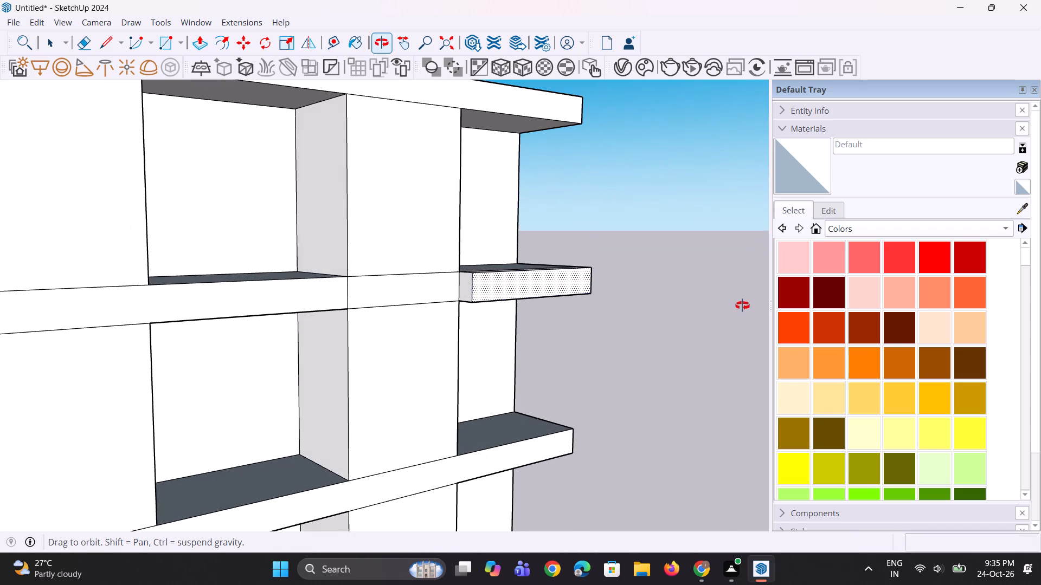
pyautogui.moveTo(742, 305); pyautogui.dragTo(737, 307, button='middle')
pyautogui.scroll(-3, 519, 316)
pyautogui.moveTo(502, 315); pyautogui.dragTo(490, 313, button='middle')
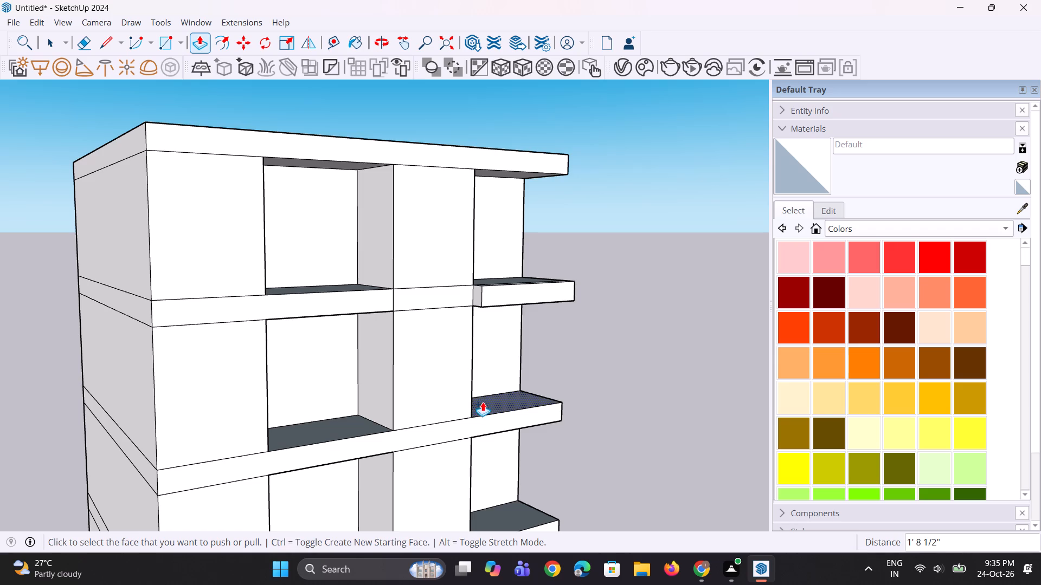
pyautogui.scroll(-4, 436, 469)
pyautogui.moveTo(519, 427); pyautogui.dragTo(500, 424, button='middle')
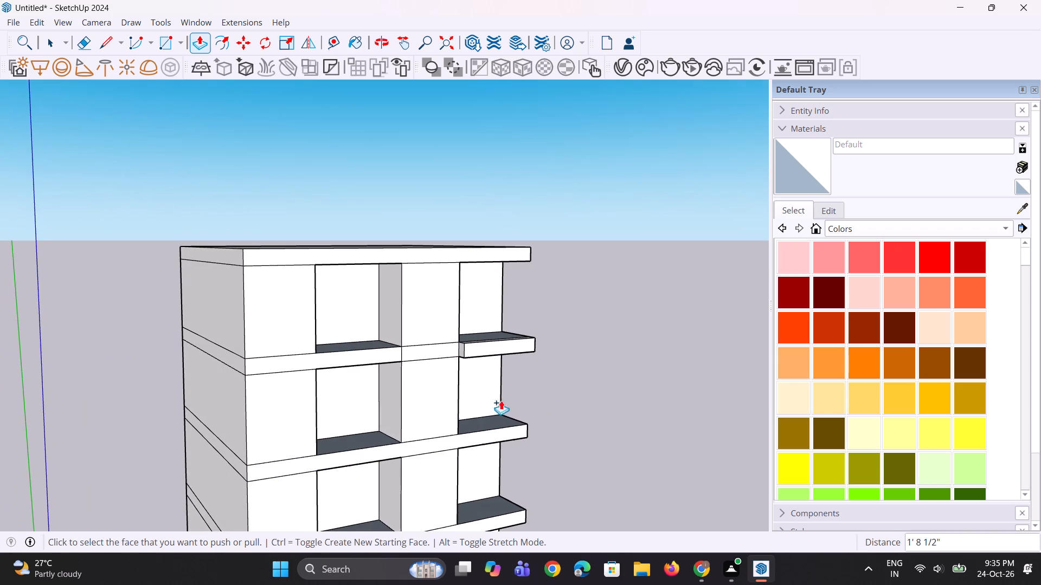
pyautogui.scroll(12, 492, 380)
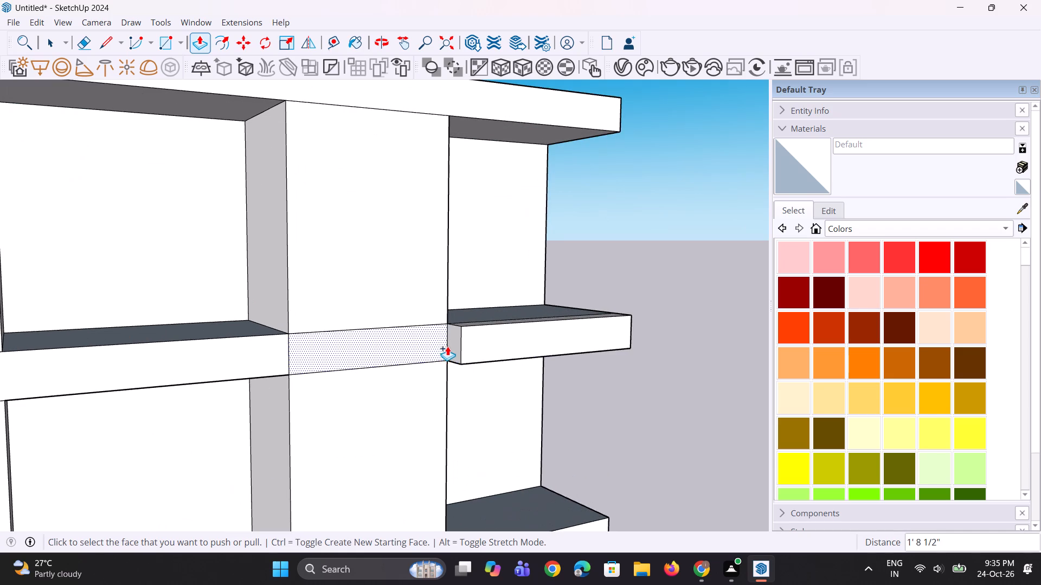
pyautogui.press('space')
pyautogui.click(452, 348)
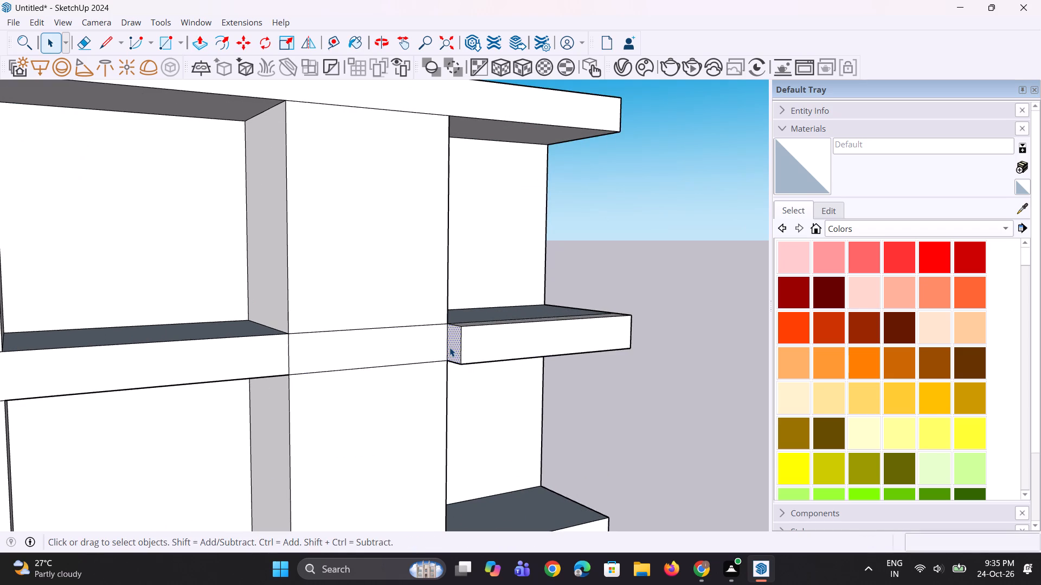
pyautogui.press('p')
pyautogui.click(452, 347)
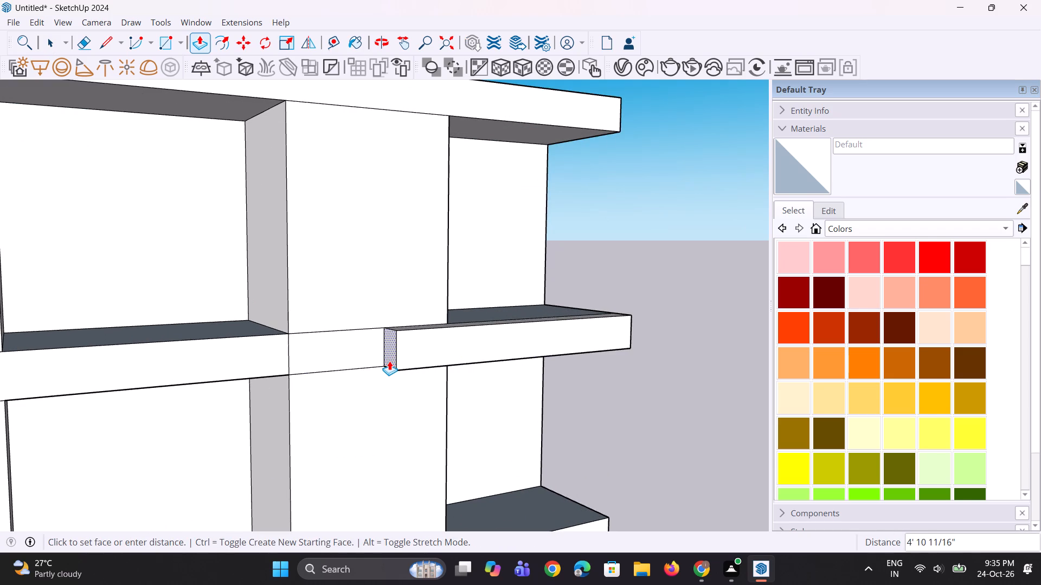
pyautogui.click(400, 362)
# Draw a 1' 8 1/2" line across the projecting band's underside, in line with the edge between the third and fourth bays.
pyautogui.moveTo(413, 378); pyautogui.dragTo(403, 288, button='middle')
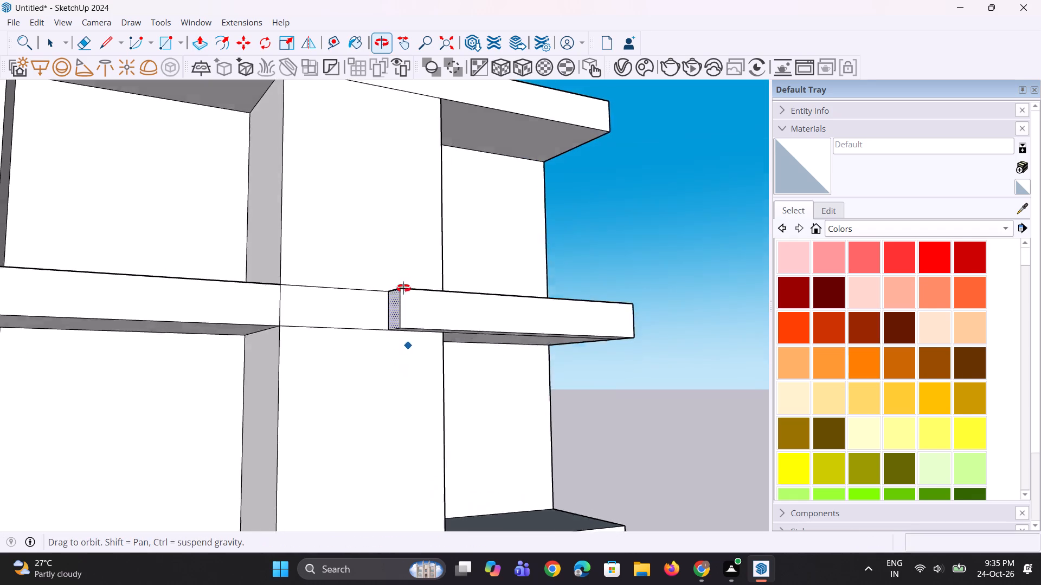
pyautogui.moveTo(403, 288); pyautogui.dragTo(405, 233, button='middle')
pyautogui.scroll(1, 429, 316)
pyautogui.press('space')
pyautogui.press('space')
pyautogui.scroll(5, 429, 316)
pyautogui.press('l')
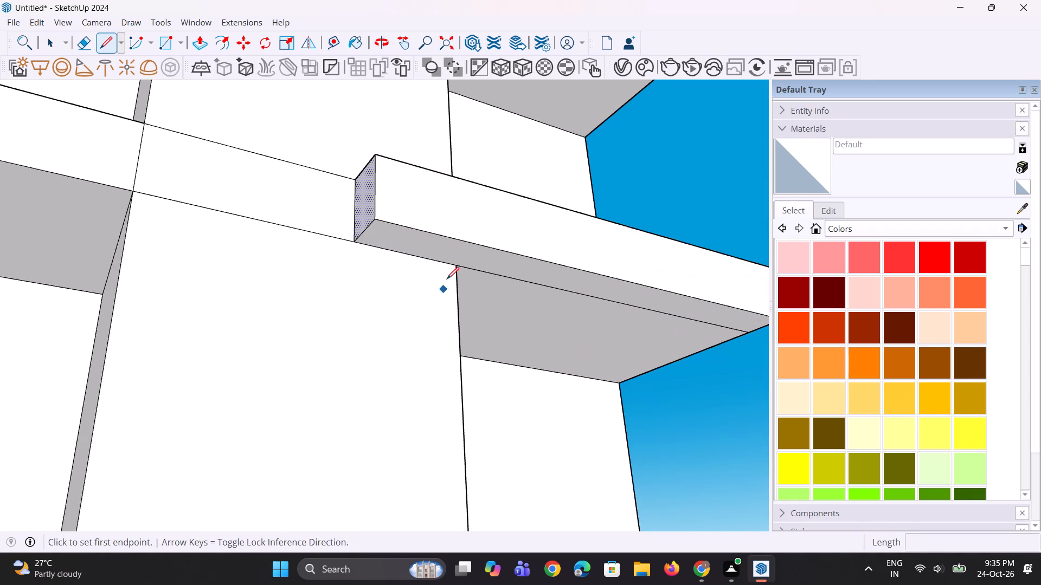
pyautogui.click(464, 264)
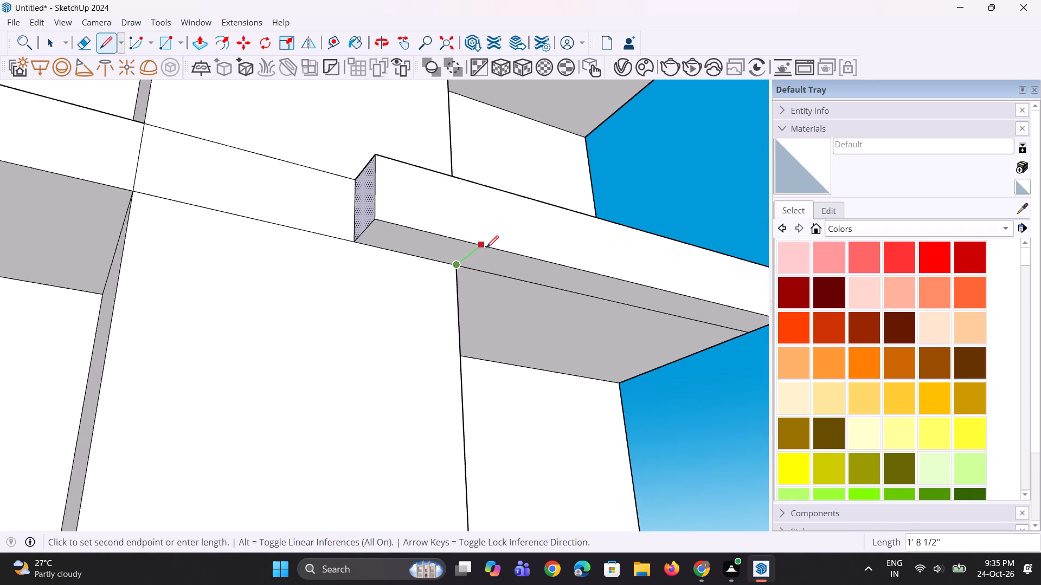
pyautogui.click(487, 248)
# Push/Pull the underside section in front of the third bay down 14' to the next slab band, forming a vertical fin.
pyautogui.press('p')
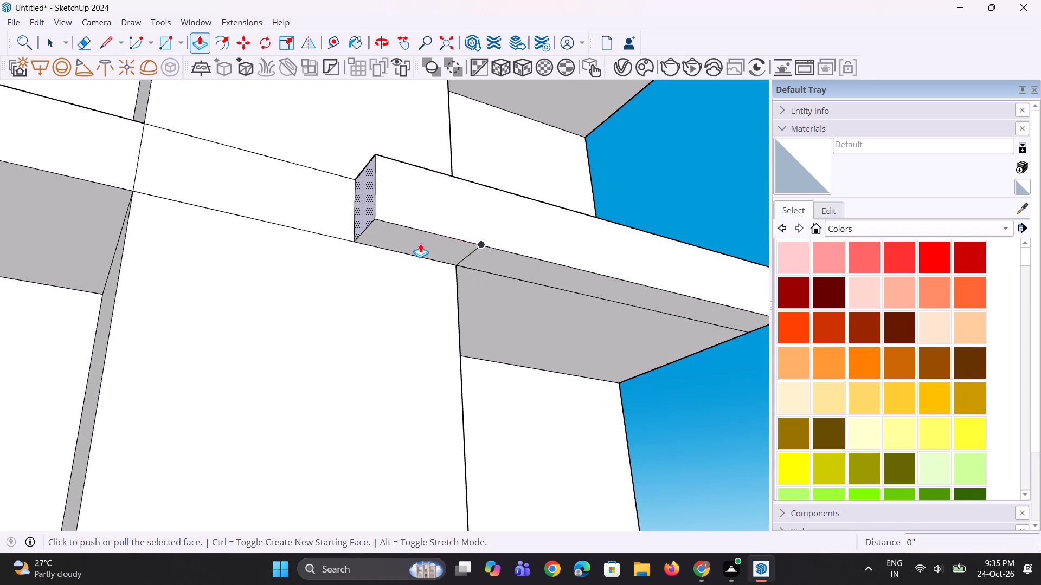
pyautogui.press('space')
pyautogui.press('space')
pyautogui.click(420, 243)
pyautogui.press('p')
pyautogui.click(420, 243)
pyautogui.scroll(-4, 409, 345)
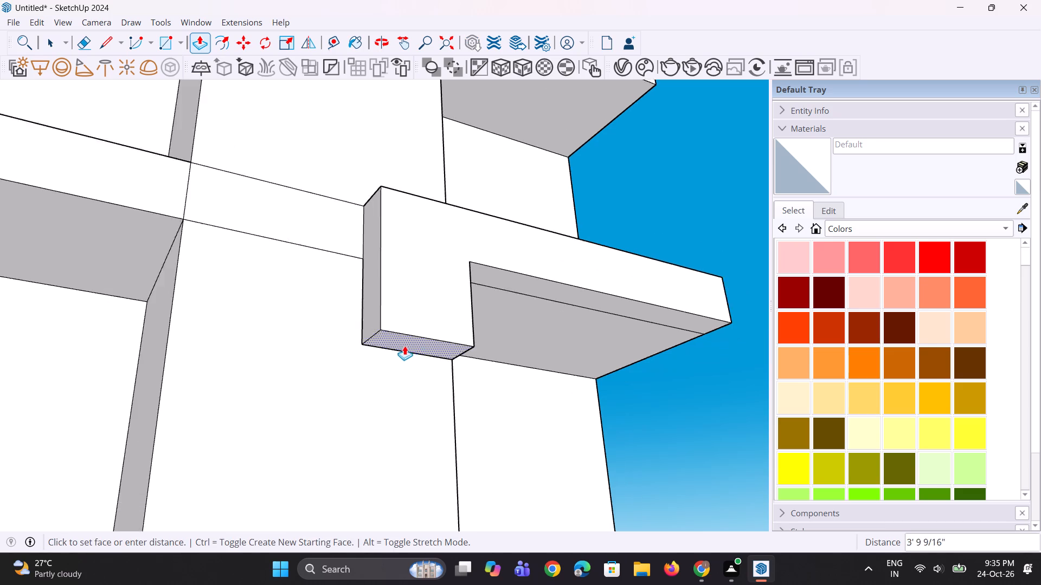
pyautogui.scroll(-9, 404, 346)
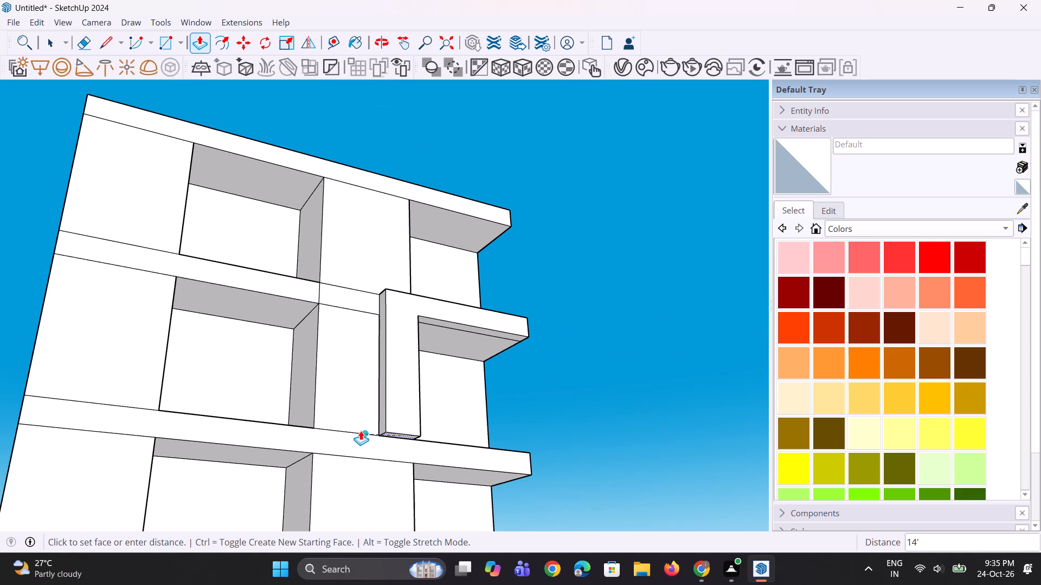
pyautogui.click(361, 431)
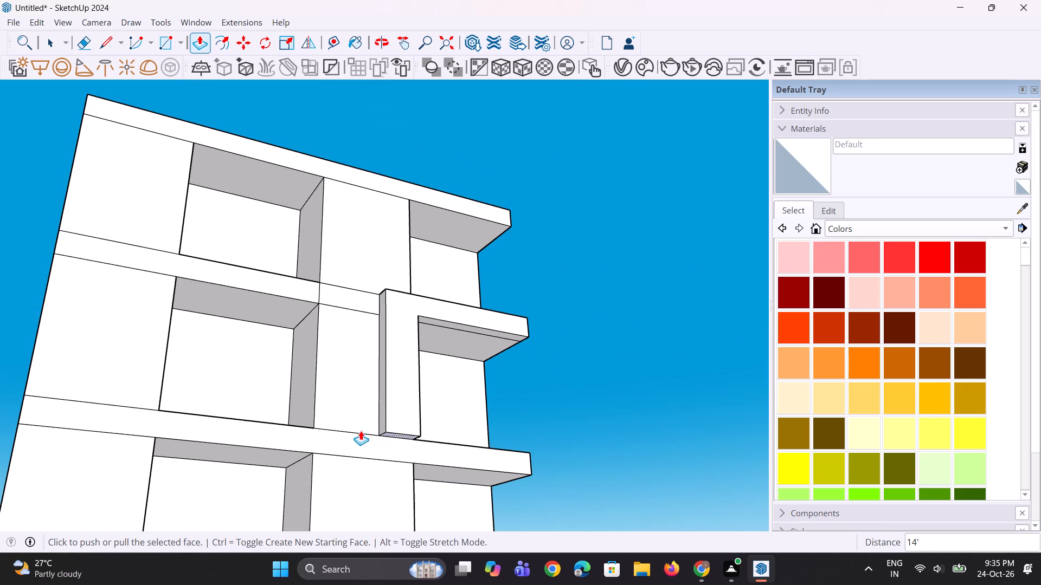
# Extend the vertical fin down another 2' 6 5/8" to the lower edge of the second slab band below the roof band.
pyautogui.moveTo(460, 454); pyautogui.dragTo(273, 483, button='middle')
pyautogui.scroll(2, 323, 473)
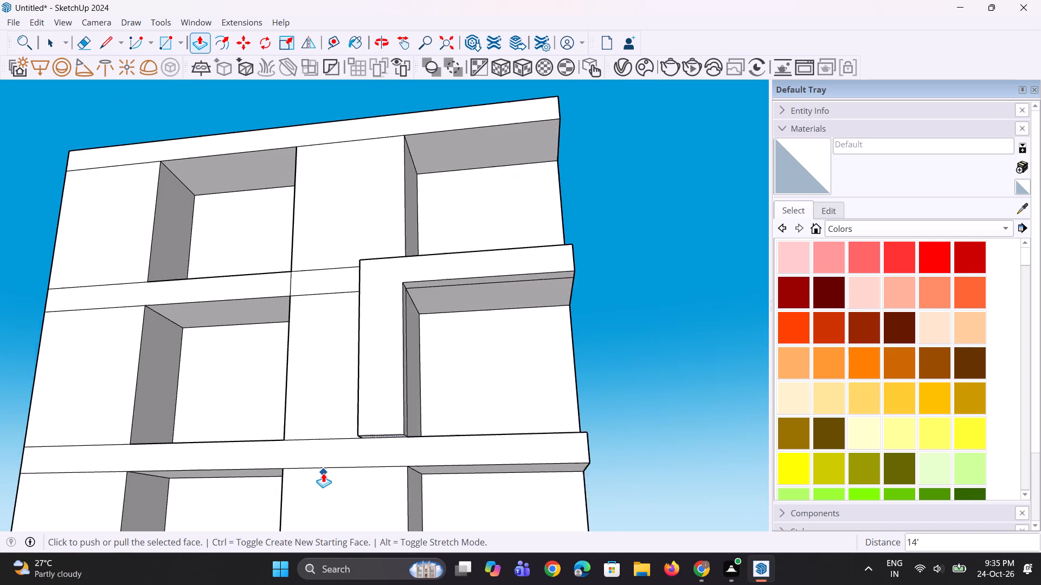
pyautogui.scroll(1, 323, 473)
pyautogui.moveTo(331, 466); pyautogui.dragTo(374, 388, button='middle')
pyautogui.scroll(5, 391, 391)
pyautogui.click(409, 377)
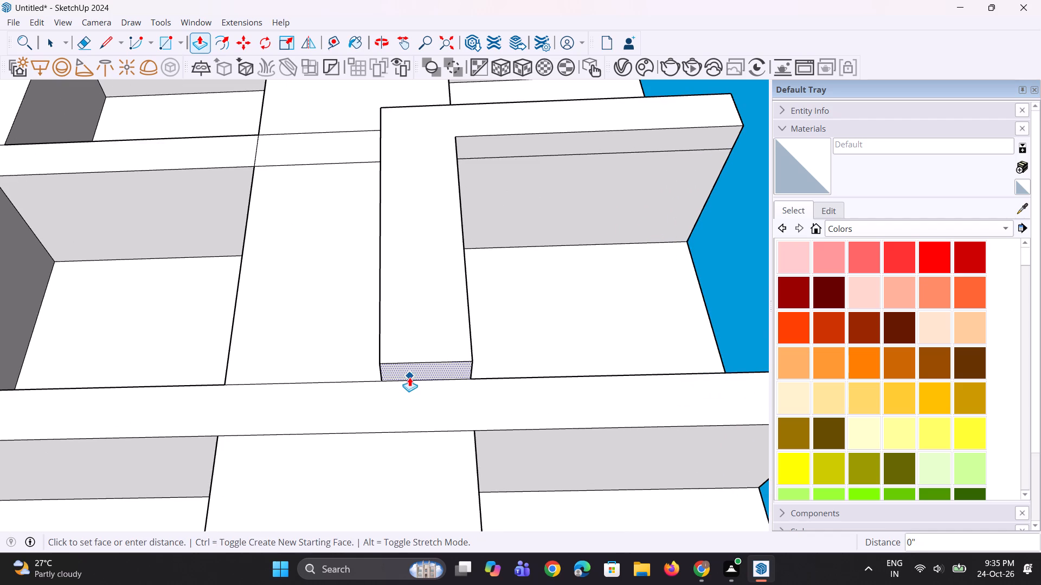
pyautogui.click(328, 431)
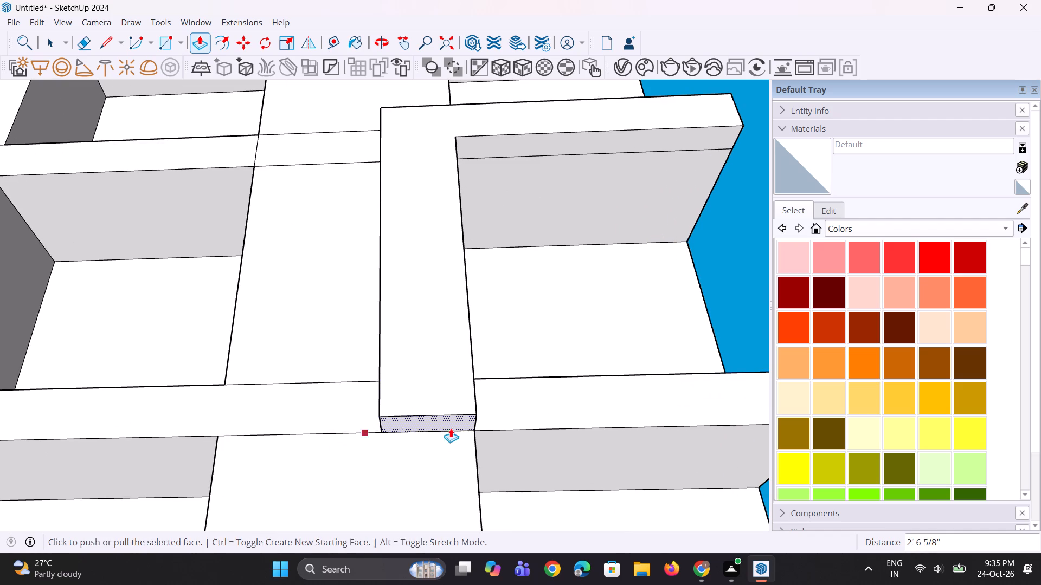
# Draw a 1' 8 1/2" line across the fin's side face towards the fourth bay, level with the second slab band's top edge.
pyautogui.moveTo(454, 427); pyautogui.dragTo(281, 503, button='middle')
pyautogui.press('space')
pyautogui.scroll(1, 415, 432)
pyautogui.press('l')
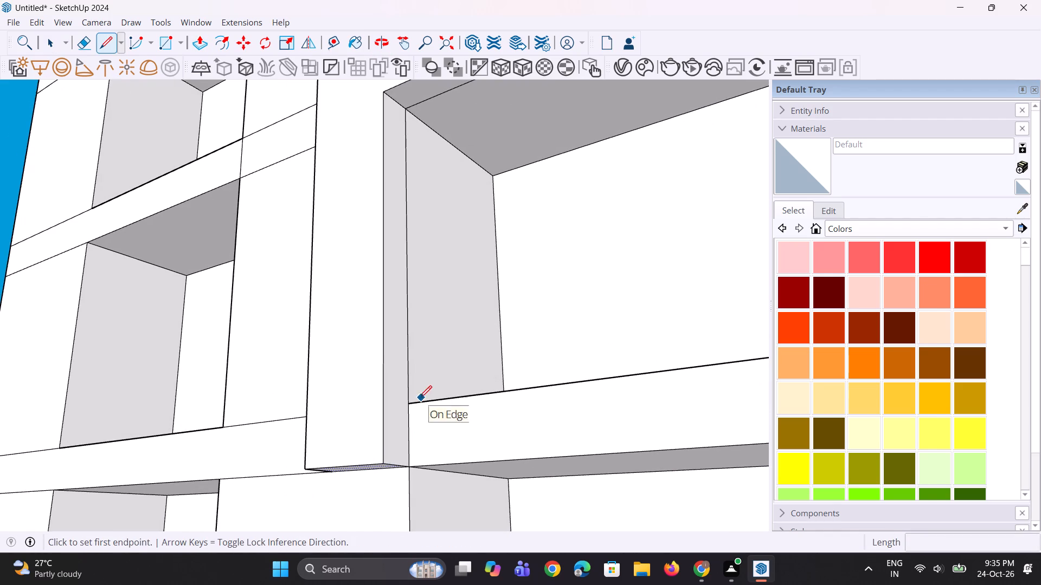
pyautogui.click(413, 402)
pyautogui.click(378, 399)
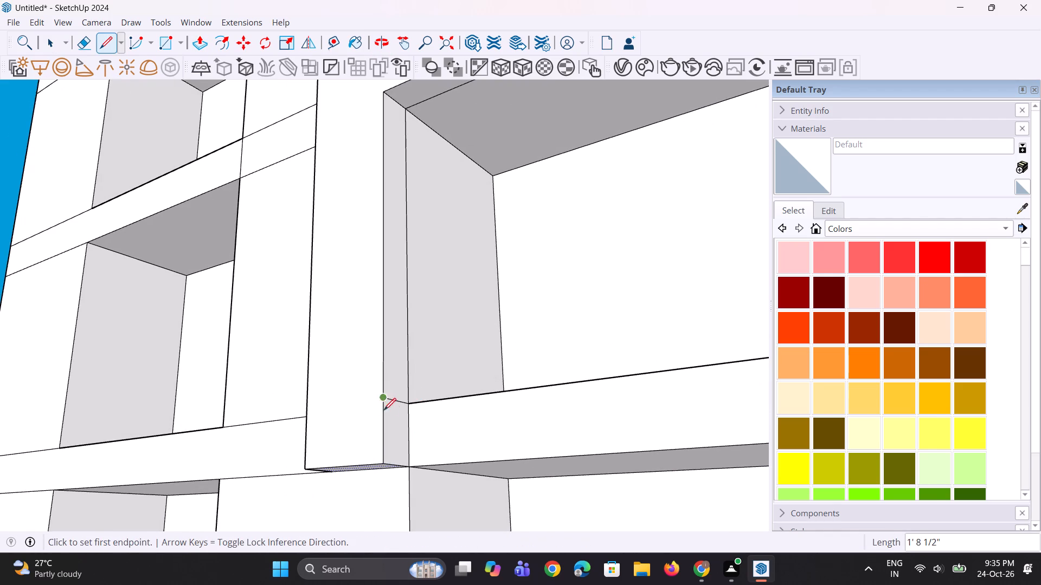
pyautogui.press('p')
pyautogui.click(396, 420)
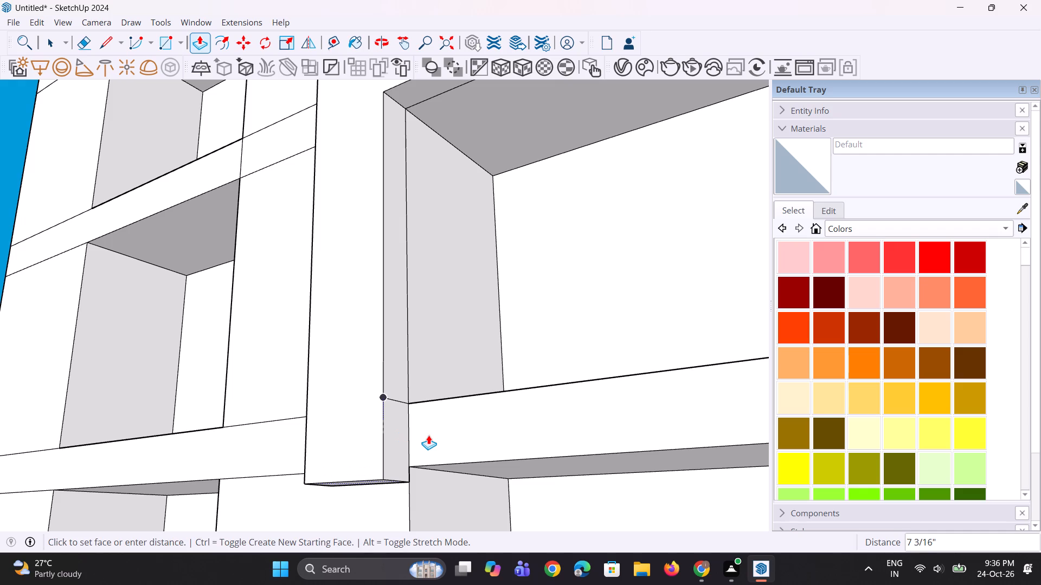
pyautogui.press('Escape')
# Push/Pull the marked-off lower section of the fin's side face about 15' 2 3/4" along the second slab band to the building corner.
pyautogui.press('space')
pyautogui.press('space')
pyautogui.click(395, 432)
pyautogui.press('p')
pyautogui.moveTo(395, 432); pyautogui.dragTo(400, 435)
pyautogui.click(405, 437)
pyautogui.scroll(-4, 347, 419)
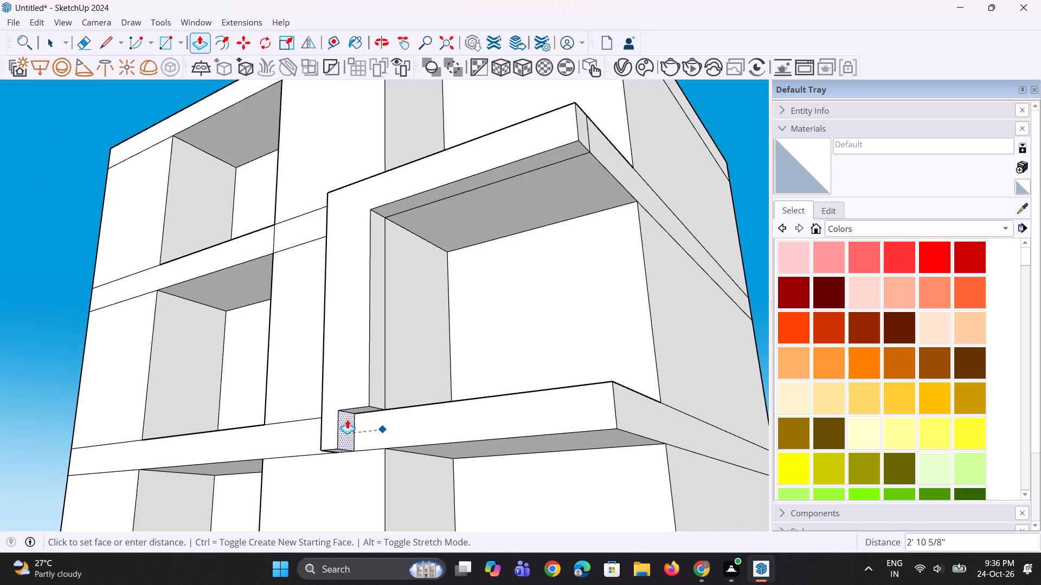
pyautogui.scroll(-2, 347, 419)
pyautogui.click(591, 420)
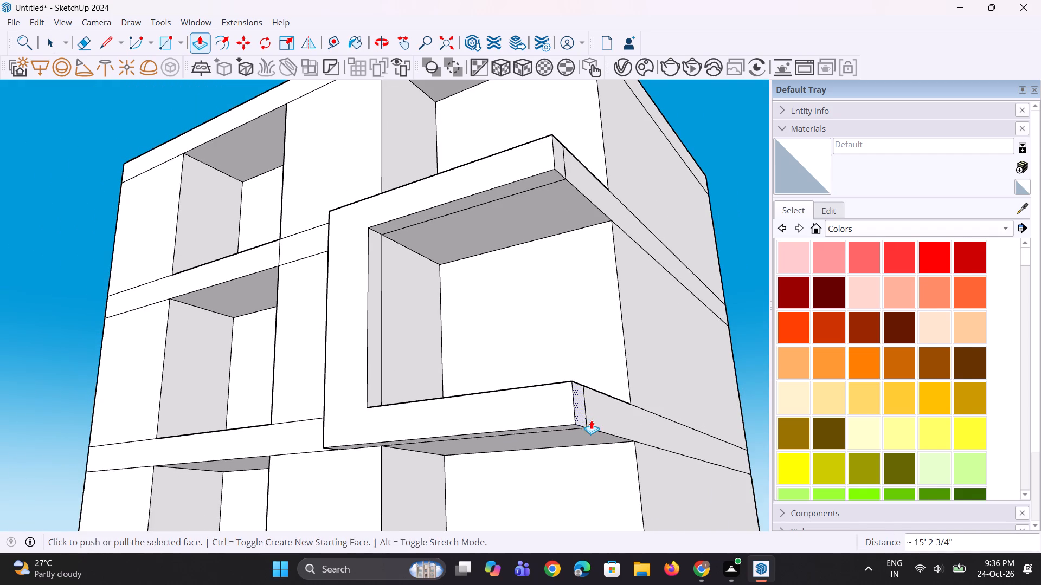
# Examine the three-sided frame around the bay and its open end at the building corner from several angles.
pyautogui.moveTo(591, 420); pyautogui.dragTo(606, 512, button='middle')
pyautogui.scroll(-5, 564, 460)
pyautogui.moveTo(559, 490); pyautogui.dragTo(568, 515, button='middle')
pyautogui.scroll(5, 566, 485)
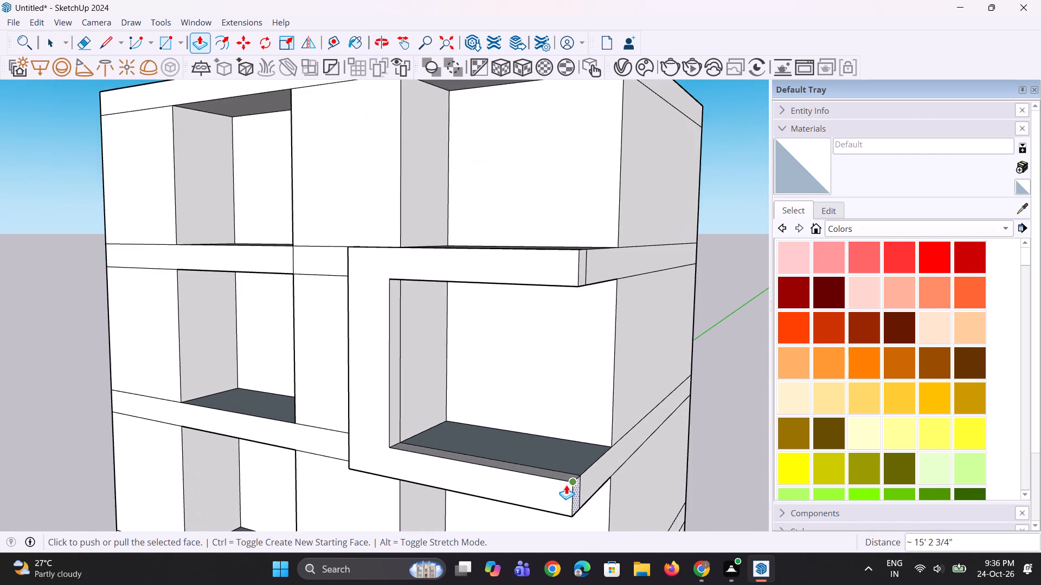
pyautogui.scroll(2, 566, 485)
pyautogui.scroll(-4, 566, 485)
pyautogui.moveTo(566, 485); pyautogui.dragTo(581, 457, button='middle')
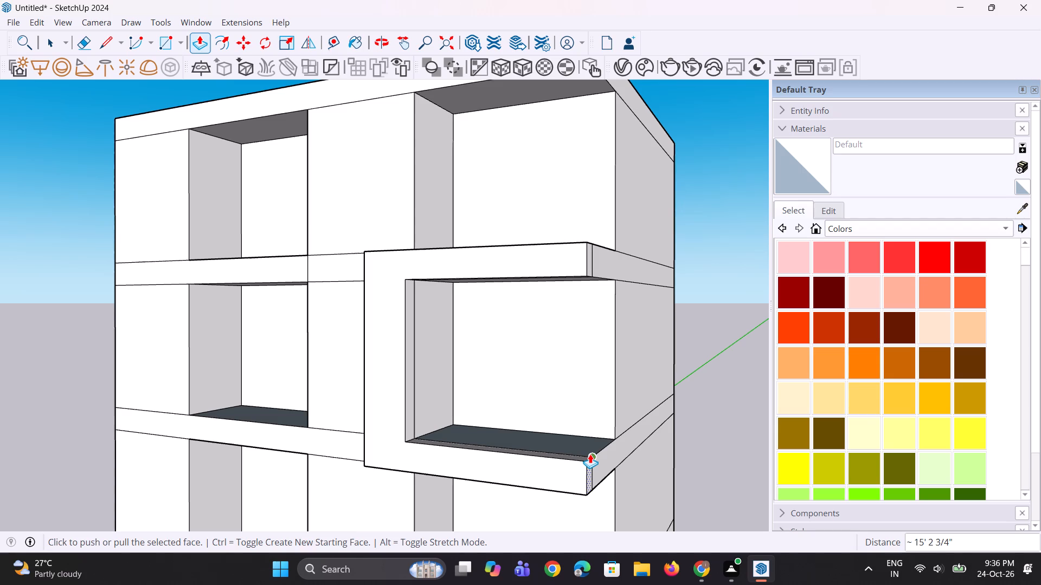
pyautogui.scroll(-3, 590, 454)
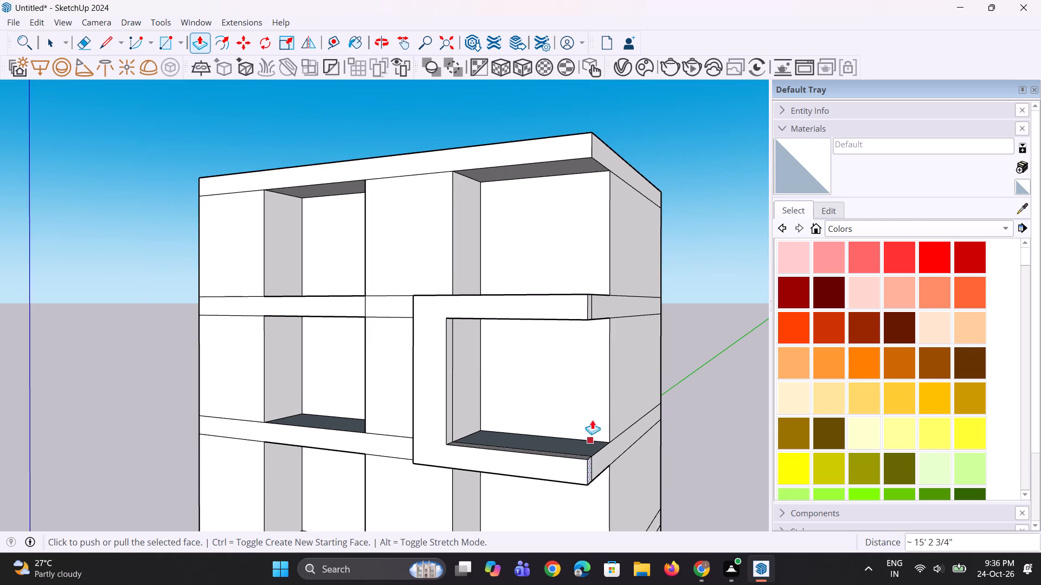
pyautogui.moveTo(605, 387); pyautogui.dragTo(616, 388, button='middle')
pyautogui.scroll(-2, 447, 335)
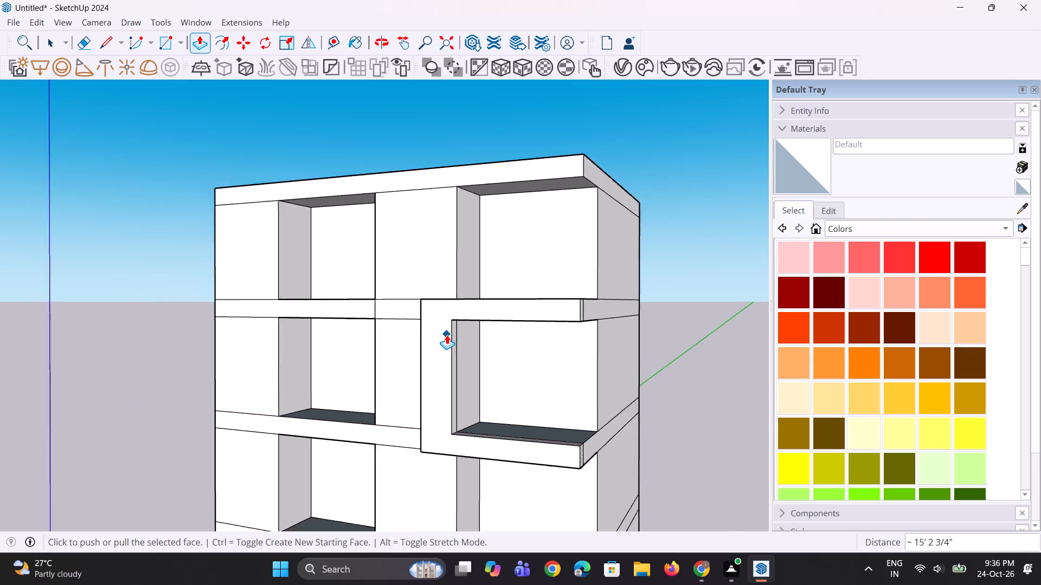
pyautogui.scroll(-2, 447, 335)
pyautogui.scroll(3, 561, 417)
pyautogui.press('space')
pyautogui.press('space')
pyautogui.scroll(-6, 447, 391)
pyautogui.press('space')
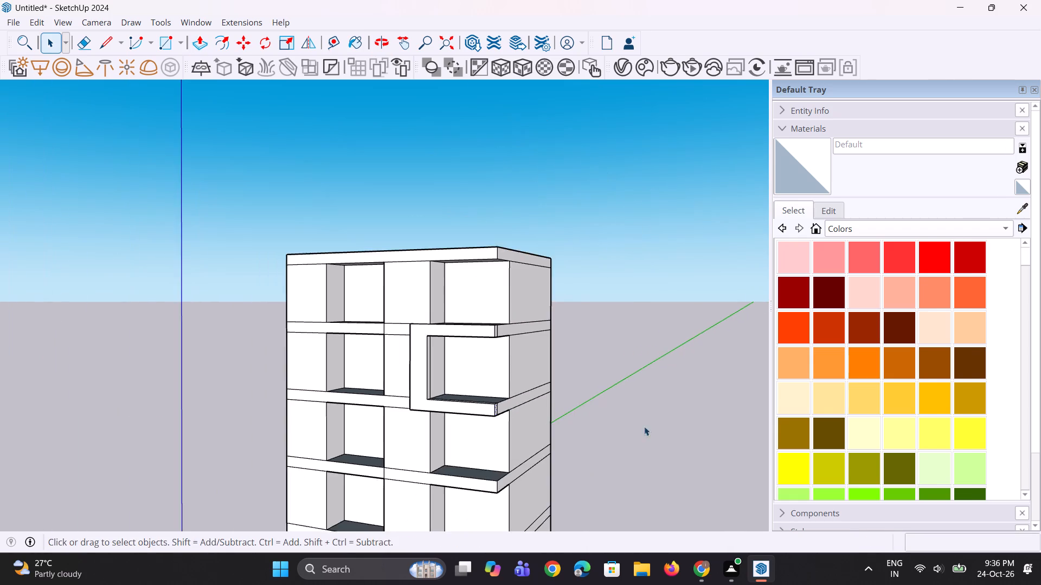
# Push/Pull the top storey's side wall out 1' 6 1/8" and repeat the offset on the slab band and storey wall directly below.
pyautogui.moveTo(644, 426); pyautogui.dragTo(570, 448, button='middle')
pyautogui.doubleClick(606, 489)
pyautogui.scroll(5, 539, 334)
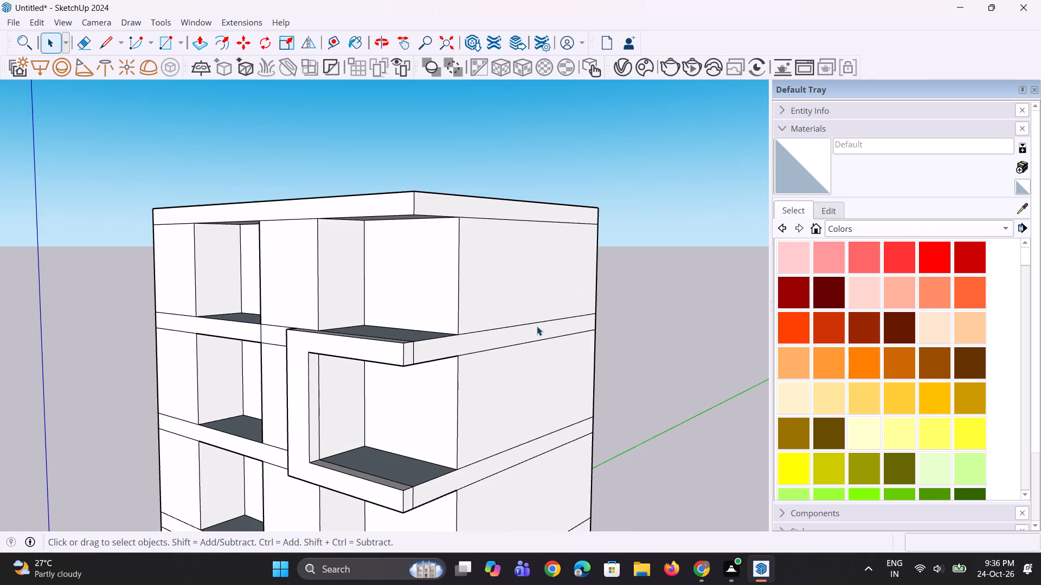
pyautogui.press('p')
pyautogui.click(500, 297)
pyautogui.click(510, 304)
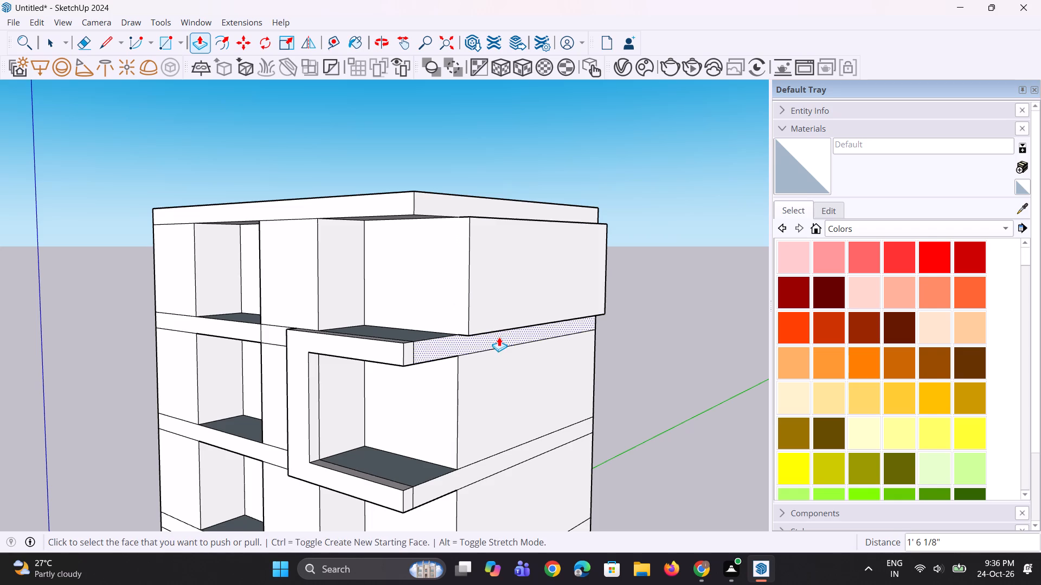
pyautogui.doubleClick(499, 337)
pyautogui.doubleClick(508, 389)
# Push/Pull the roof band's side face out until it is flush with the extended top-storey side wall.
pyautogui.scroll(1, 511, 219)
pyautogui.doubleClick(511, 211)
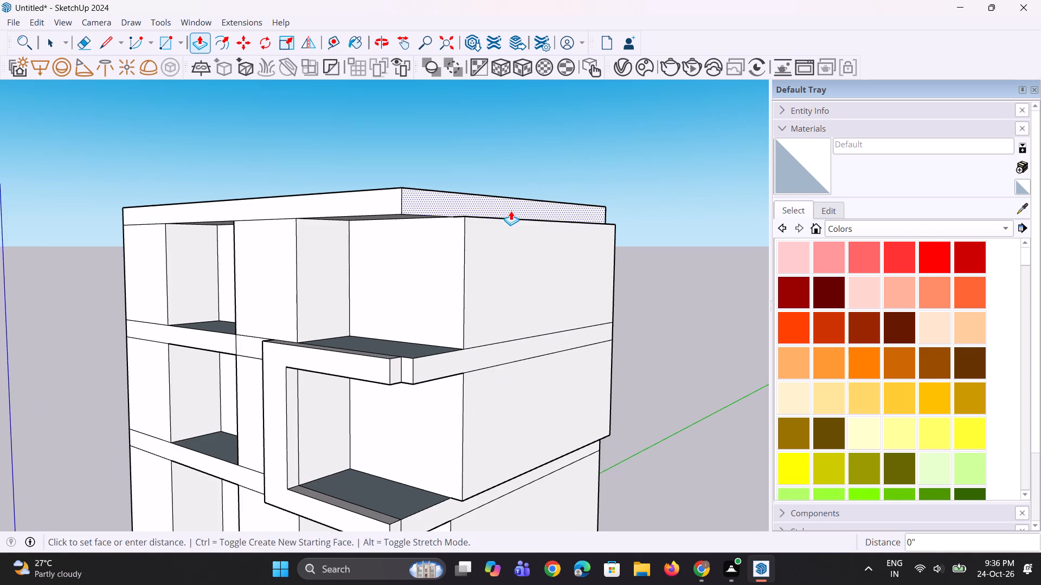
pyautogui.scroll(1, 487, 276)
pyautogui.moveTo(487, 287); pyautogui.dragTo(499, 370, button='middle')
pyautogui.click(494, 256)
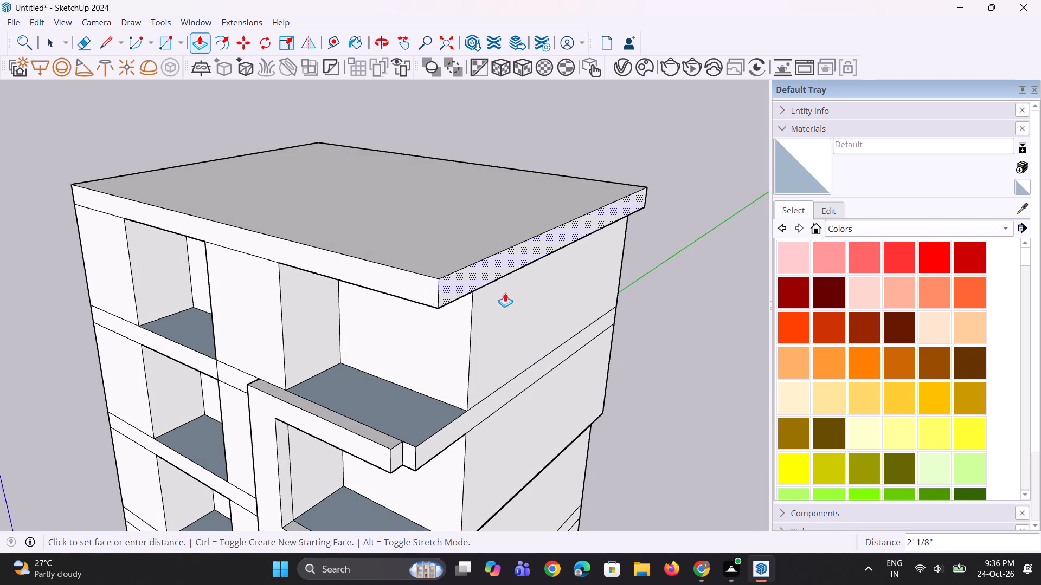
pyautogui.click(470, 357)
# Extend the side face of the second slab band below the roof flush with the wall above, and the third storey's side wall likewise.
pyautogui.moveTo(511, 369); pyautogui.dragTo(535, 304, button='middle')
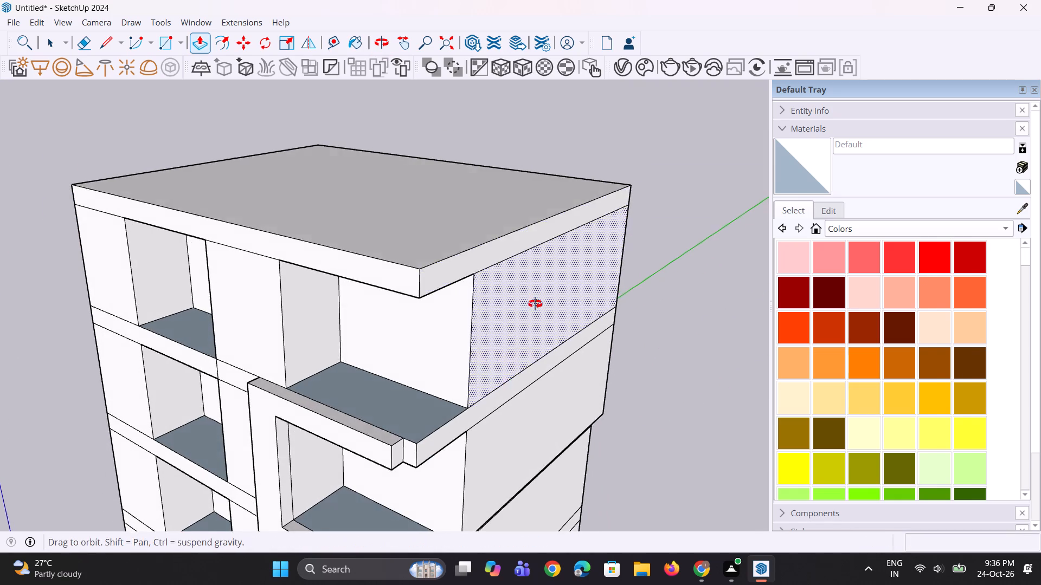
pyautogui.moveTo(535, 304); pyautogui.dragTo(541, 263, button='middle')
pyautogui.scroll(-4, 522, 259)
pyautogui.scroll(3, 529, 437)
pyautogui.doubleClick(524, 407)
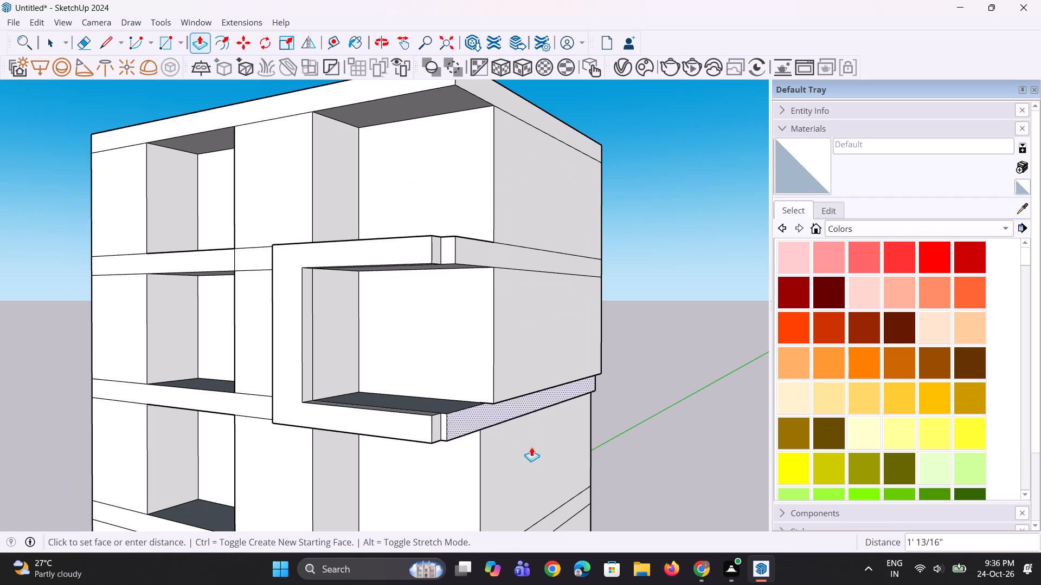
pyautogui.click(520, 372)
pyautogui.doubleClick(524, 457)
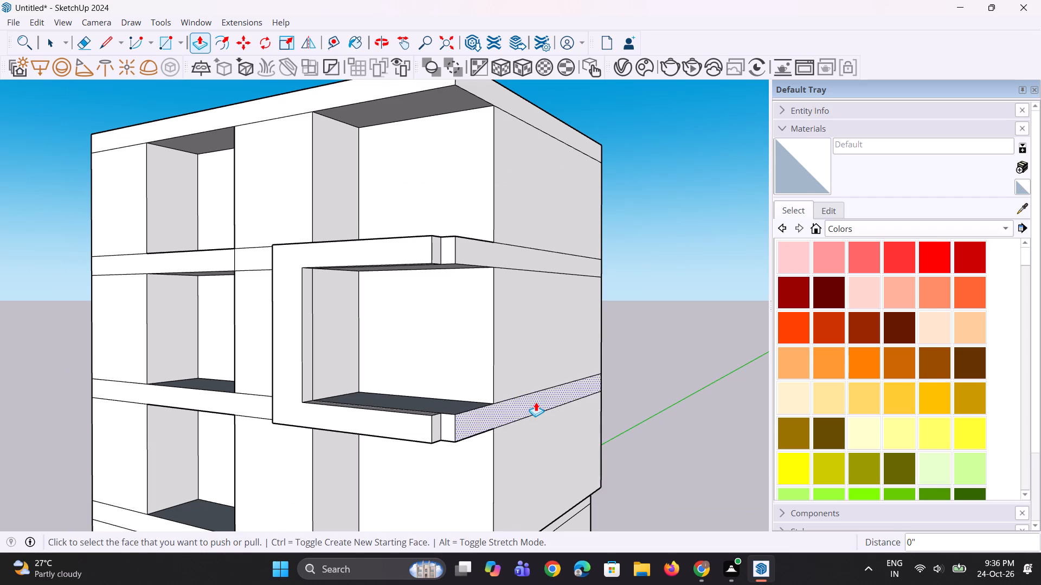
# Repeat the side extension on the third slab band, the fourth storey's wall and the fourth slab band below the roof.
pyautogui.scroll(-12, 536, 402)
pyautogui.scroll(8, 518, 491)
pyautogui.doubleClick(528, 414)
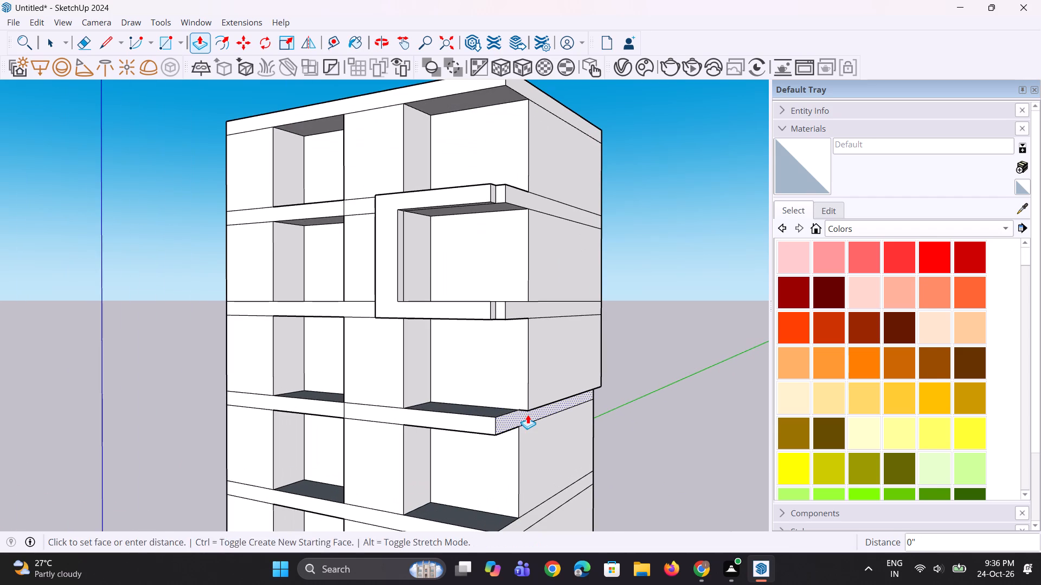
pyautogui.doubleClick(537, 450)
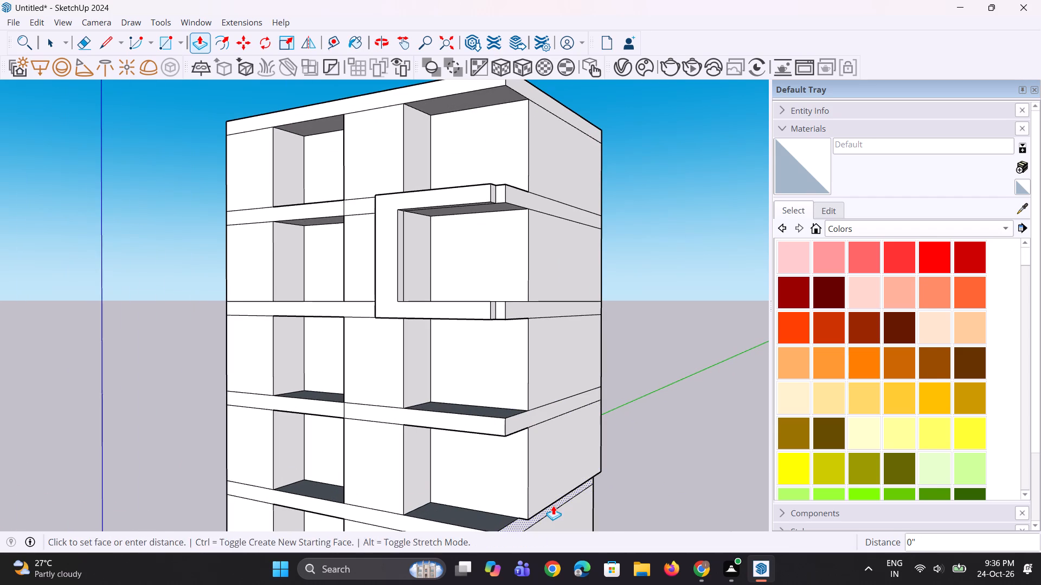
pyautogui.doubleClick(553, 505)
# Repeat the side extension on the fifth storey's wall, the lowest slab band and the base wall.
pyautogui.scroll(-14, 524, 356)
pyautogui.scroll(6, 517, 424)
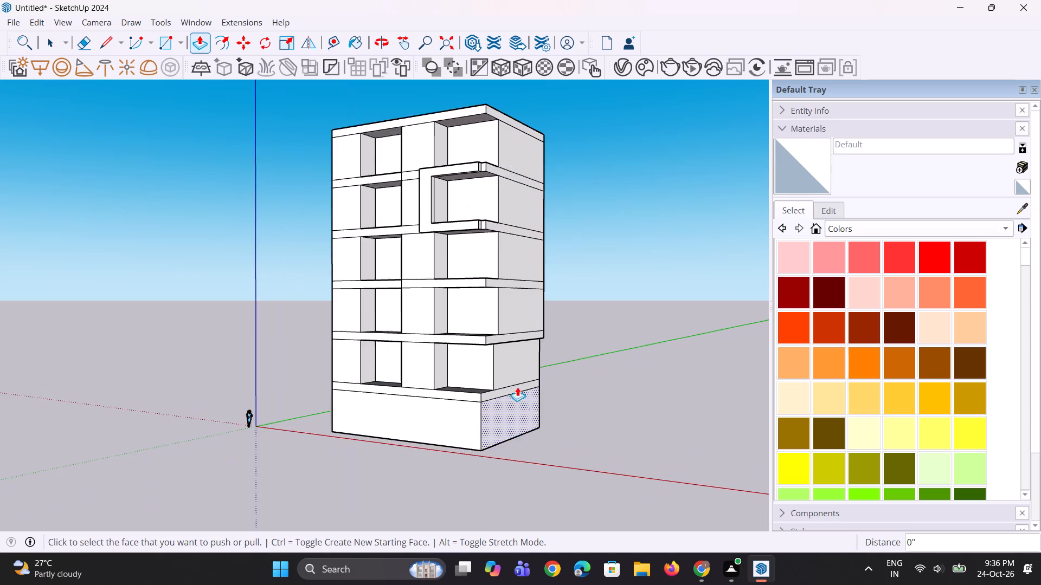
pyautogui.scroll(5, 517, 387)
pyautogui.doubleClick(512, 368)
pyautogui.doubleClick(489, 406)
pyautogui.doubleClick(489, 441)
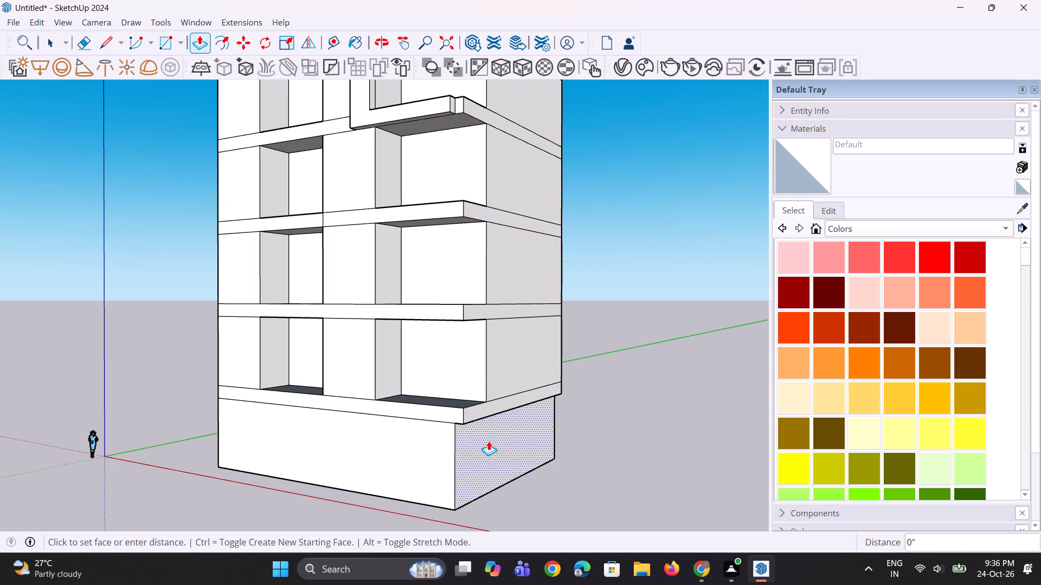
# Push/Pull the end face of the frame's upper arm out flush with the extended side of the slab band behind it.
pyautogui.moveTo(489, 441); pyautogui.dragTo(516, 455, button='middle')
pyautogui.scroll(-6, 521, 446)
pyautogui.scroll(1, 479, 400)
pyautogui.moveTo(479, 400); pyautogui.dragTo(534, 405, button='middle')
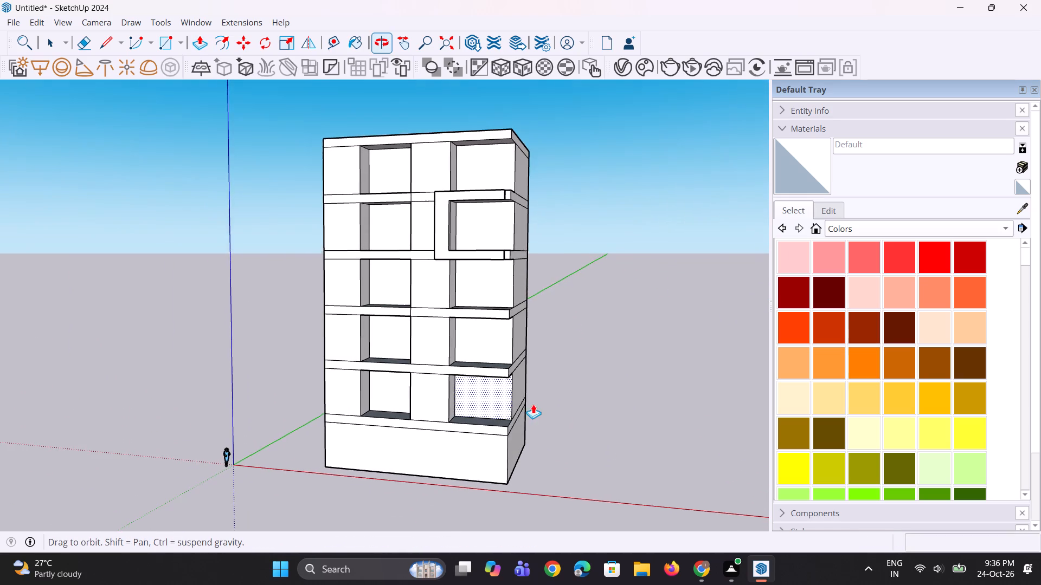
pyautogui.scroll(1, 513, 432)
pyautogui.scroll(-5, 513, 445)
pyautogui.scroll(4, 529, 284)
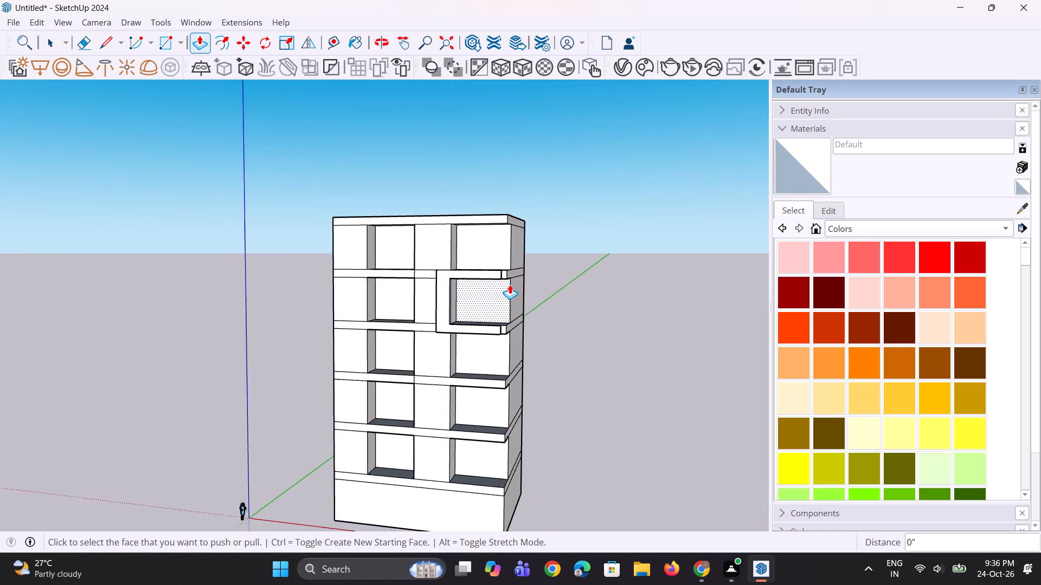
pyautogui.scroll(8, 502, 253)
pyautogui.moveTo(510, 283); pyautogui.dragTo(467, 310, button='middle')
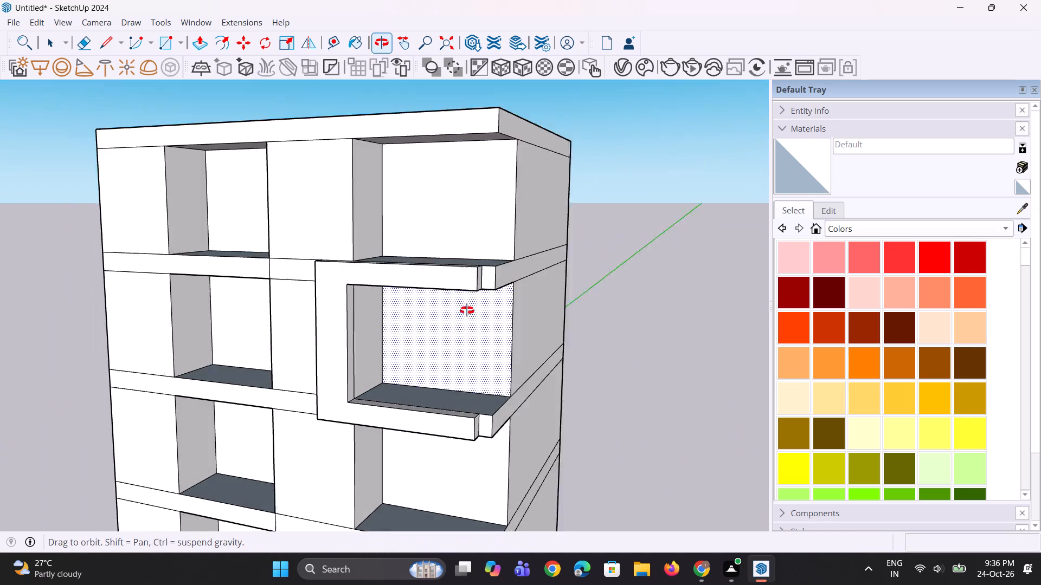
pyautogui.moveTo(467, 310); pyautogui.dragTo(454, 315, button='middle')
pyautogui.scroll(2, 462, 298)
pyautogui.click(468, 293)
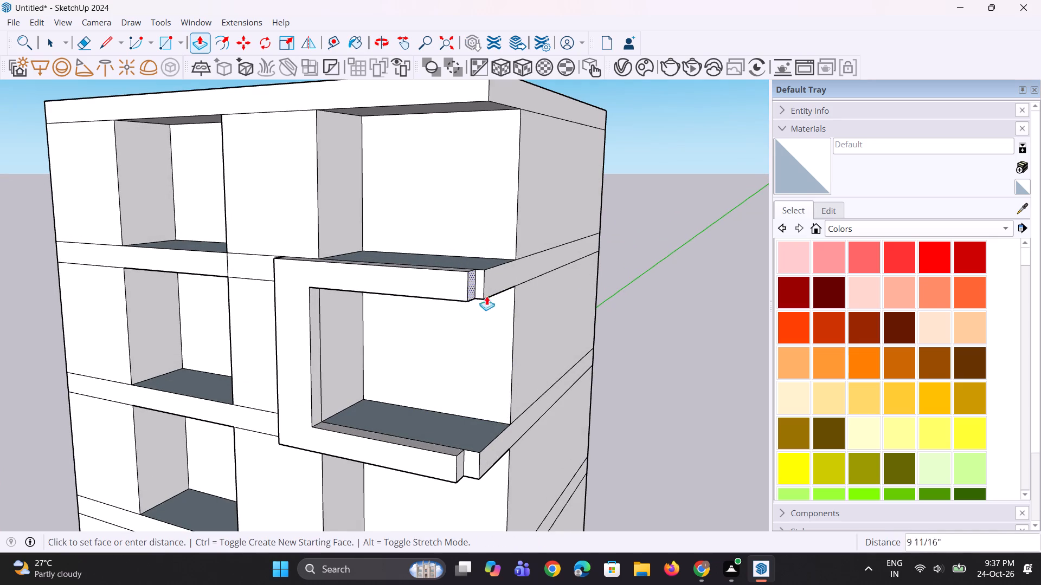
pyautogui.click(506, 267)
# Extend the end face of the frame's lower arm by the same distance, flush with the extended slab band.
pyautogui.moveTo(482, 323); pyautogui.dragTo(502, 277, button='middle')
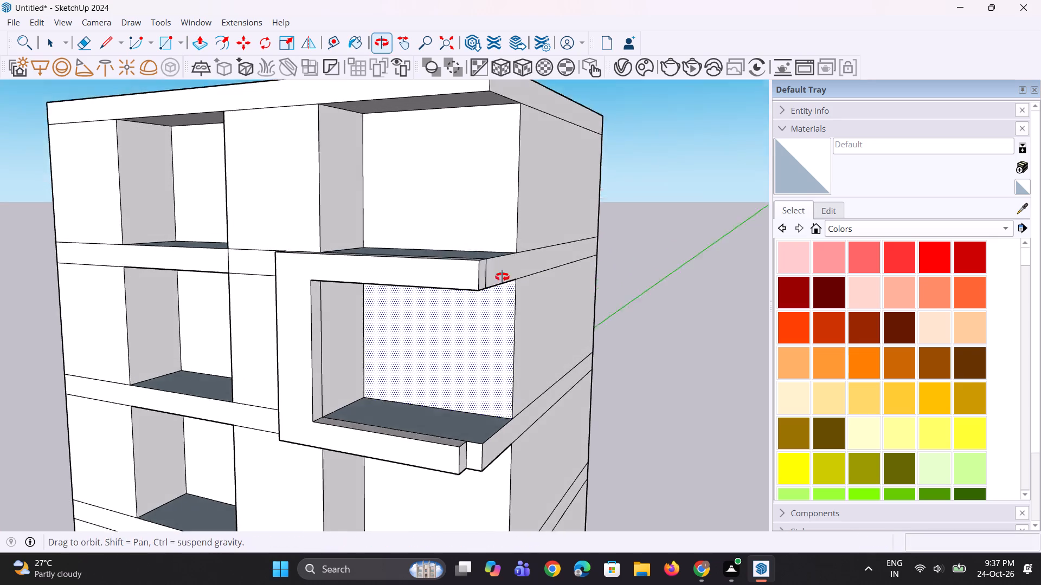
pyautogui.moveTo(502, 277); pyautogui.dragTo(510, 262, button='middle')
pyautogui.scroll(5, 503, 382)
pyautogui.doubleClick(486, 431)
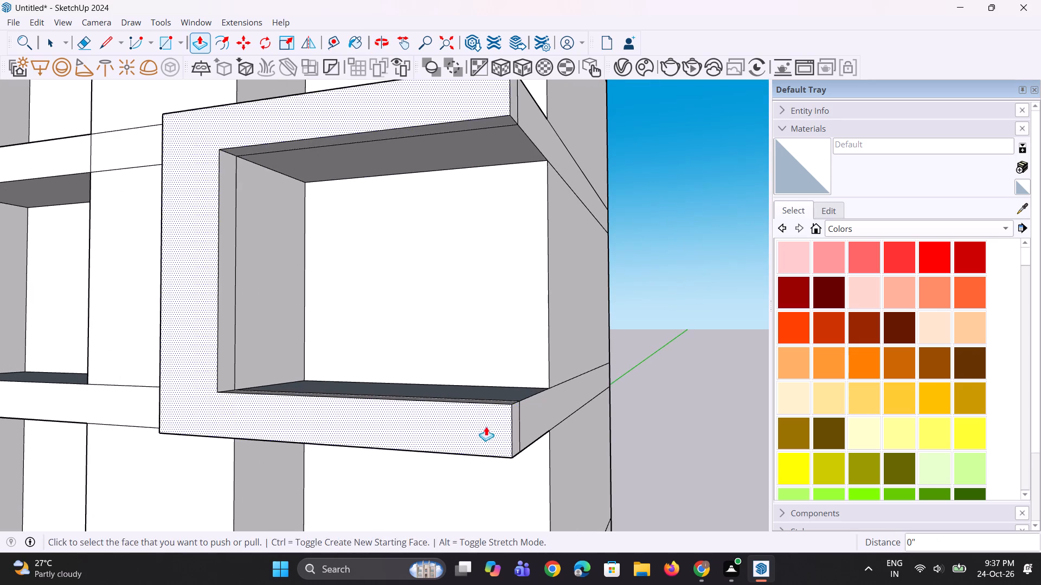
# Copy the short end edge of the upper arm's underside 2' inward to mark off a corner section.
pyautogui.scroll(1, 486, 417)
pyautogui.moveTo(486, 416); pyautogui.dragTo(491, 400, button='middle')
pyautogui.scroll(-10, 489, 438)
pyautogui.scroll(2, 483, 397)
pyautogui.moveTo(483, 396); pyautogui.dragTo(562, 228, button='middle')
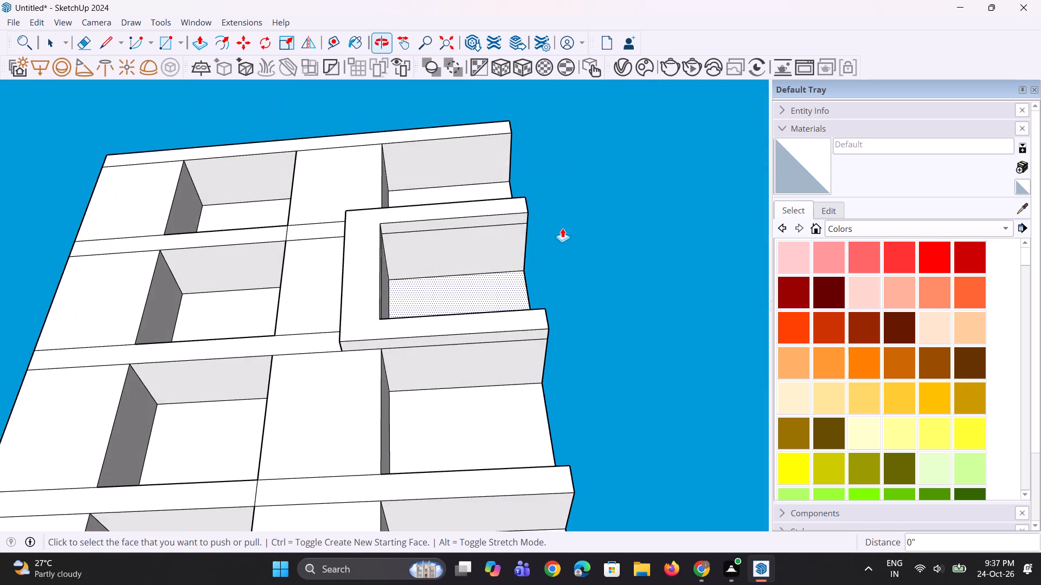
pyautogui.scroll(6, 562, 228)
pyautogui.press('space')
pyautogui.scroll(3, 533, 219)
pyautogui.press('space')
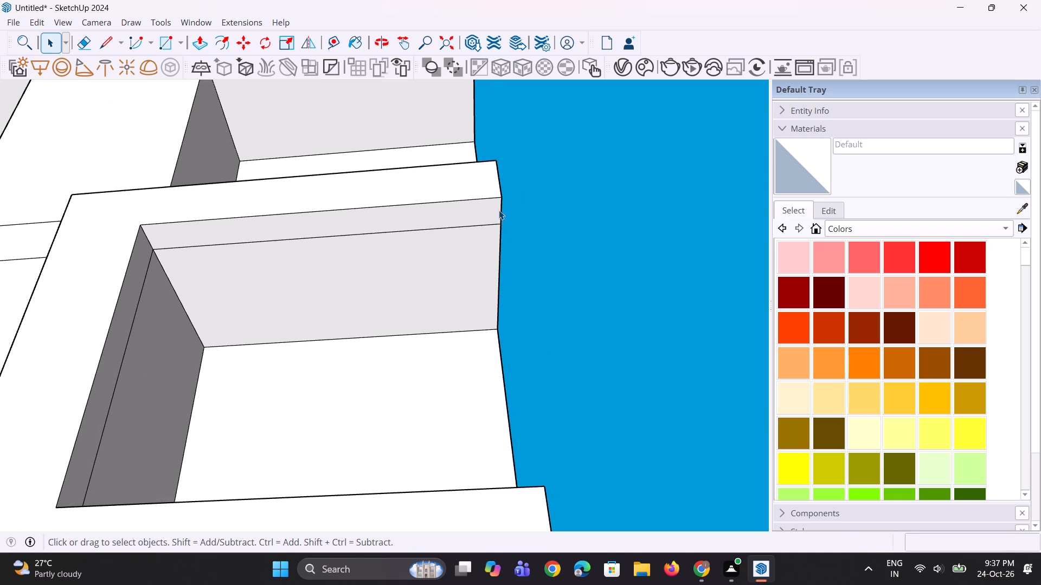
pyautogui.click(501, 211)
pyautogui.scroll(2, 502, 207)
pyautogui.press('m')
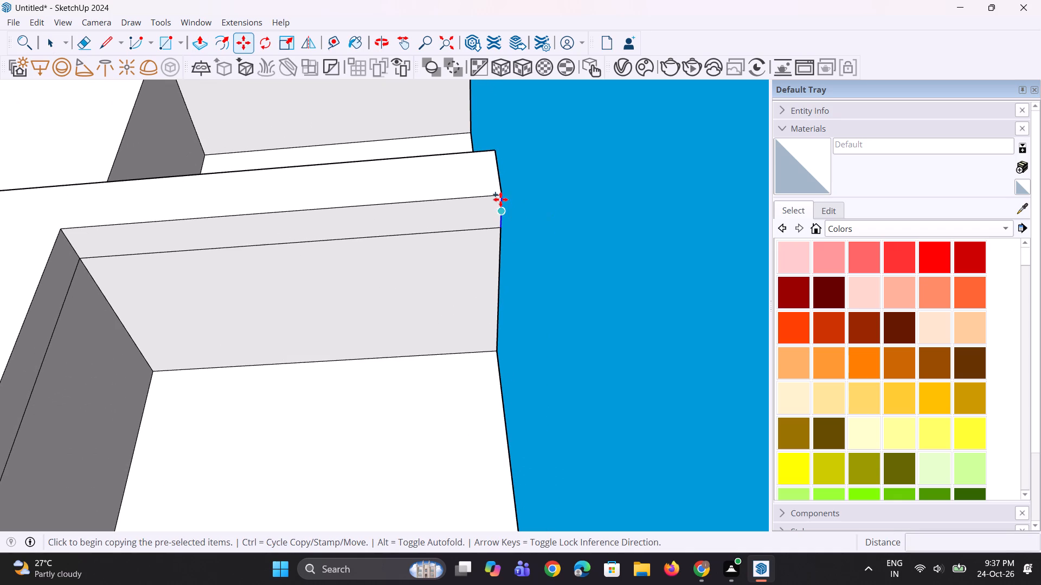
pyautogui.click(500, 197)
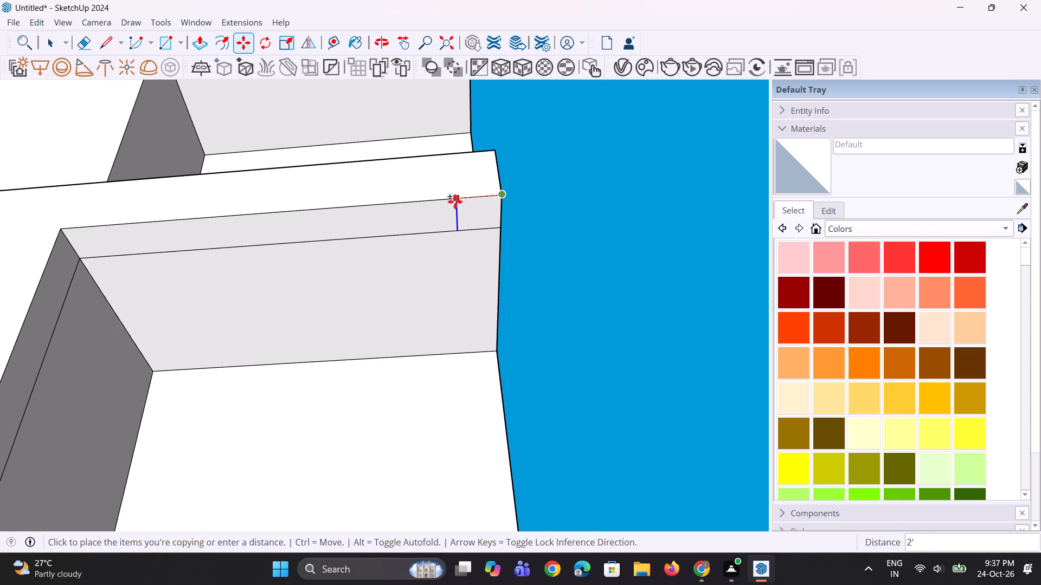
pyautogui.click(455, 201)
# Push/Pull the marked underside section down 14' to the lower arm, closing the frame around the bay.
pyautogui.press('p')
pyautogui.click(458, 207)
pyautogui.scroll(-3, 462, 263)
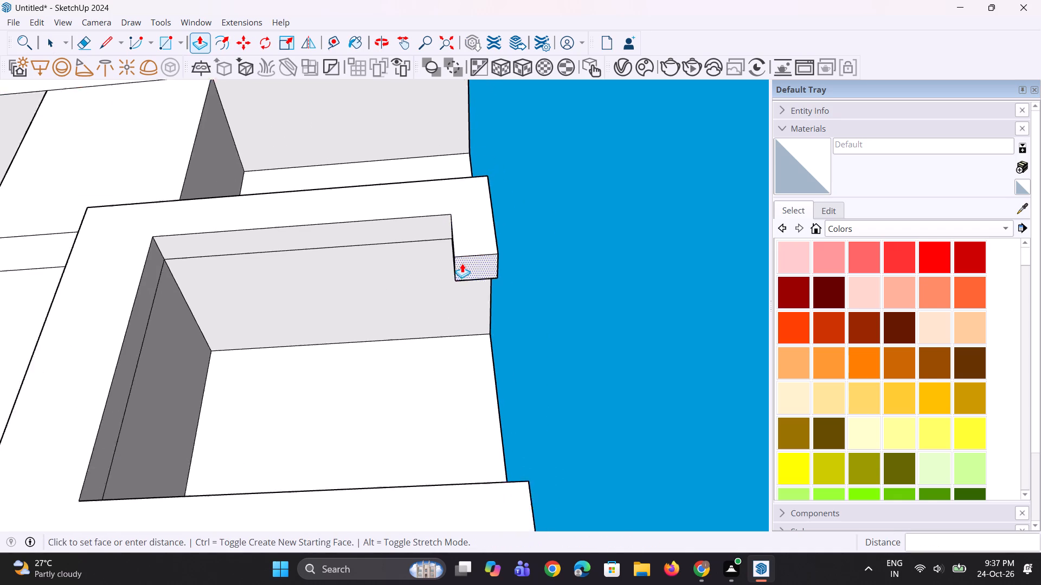
pyautogui.scroll(-2, 462, 263)
pyautogui.click(443, 443)
# Push/Pull the outer side face of the frame's original vertical fin inward 1' 3/16" to narrow it.
pyautogui.moveTo(440, 319); pyautogui.dragTo(440, 432, button='middle')
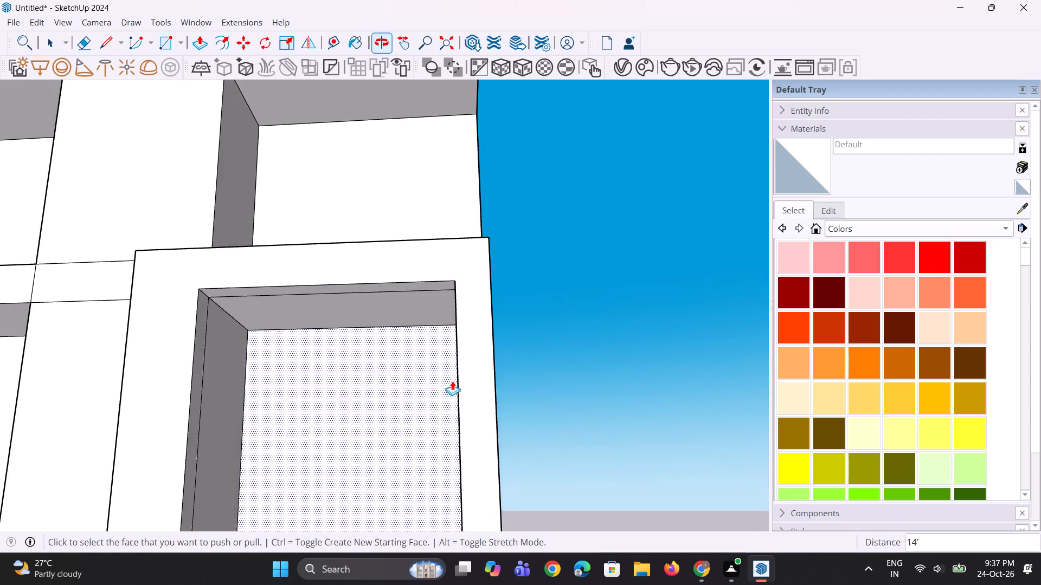
pyautogui.scroll(-5, 459, 339)
pyautogui.moveTo(297, 339); pyautogui.dragTo(484, 342, button='middle')
pyautogui.scroll(1, 374, 369)
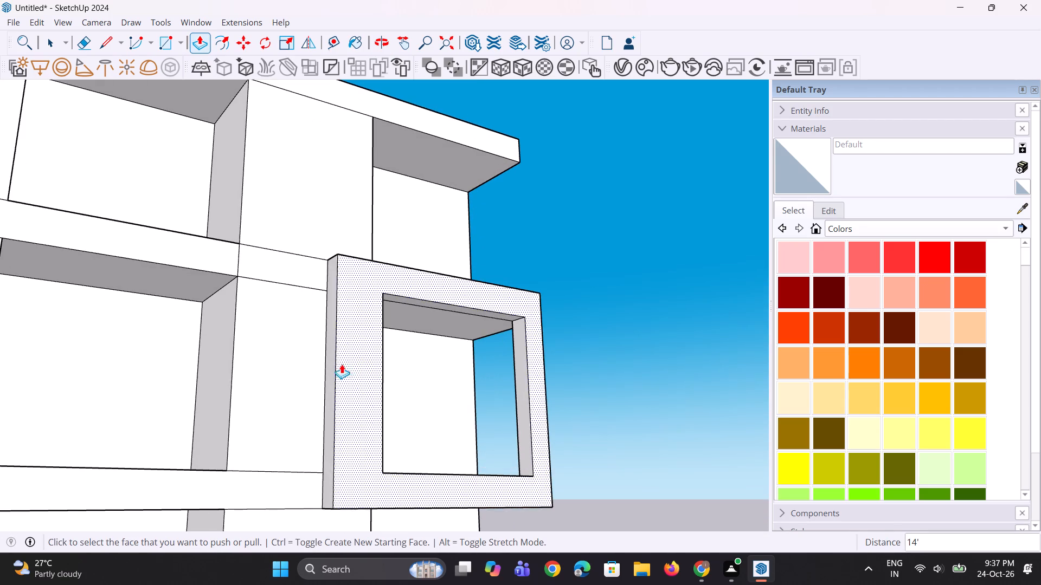
pyautogui.click(331, 367)
pyautogui.click(343, 368)
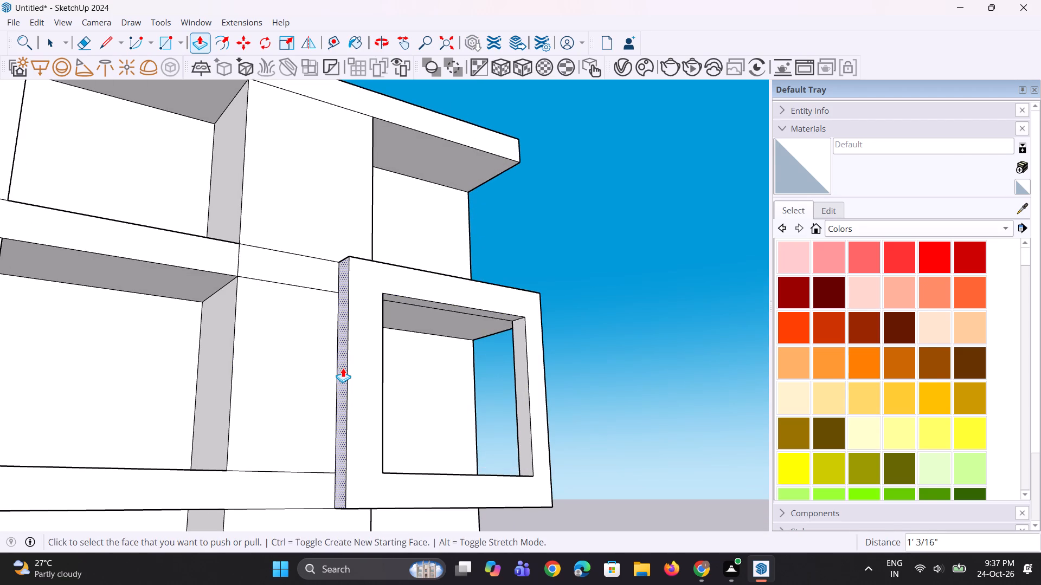
# Push/Pull the inner face of the frame's corner-side upright 1' 1/8" into the opening to thicken it.
pyautogui.moveTo(503, 336); pyautogui.dragTo(445, 344, button='middle')
pyautogui.scroll(3, 503, 356)
pyautogui.click(524, 363)
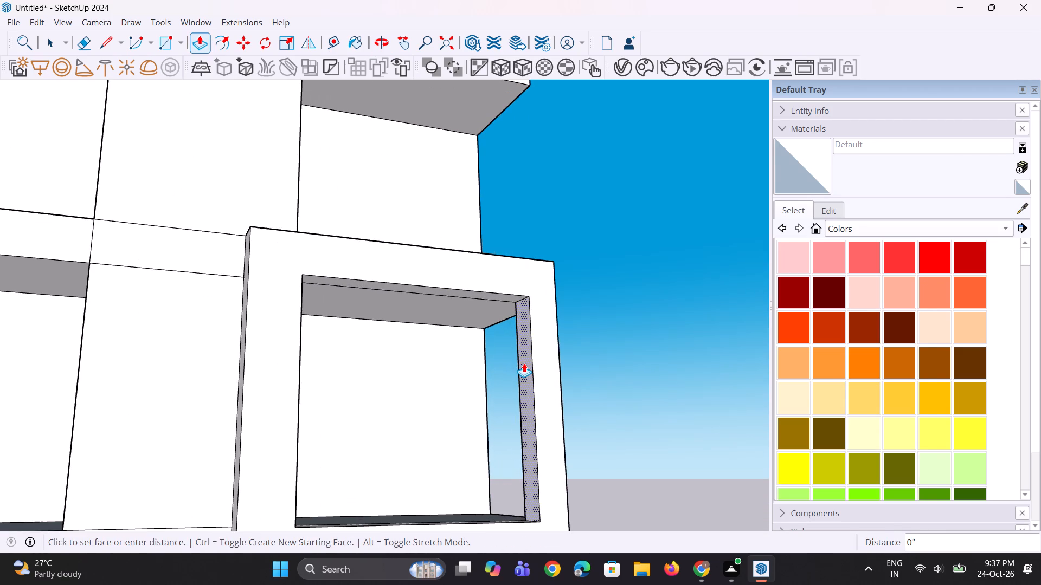
pyautogui.click(510, 368)
pyautogui.scroll(-5, 442, 310)
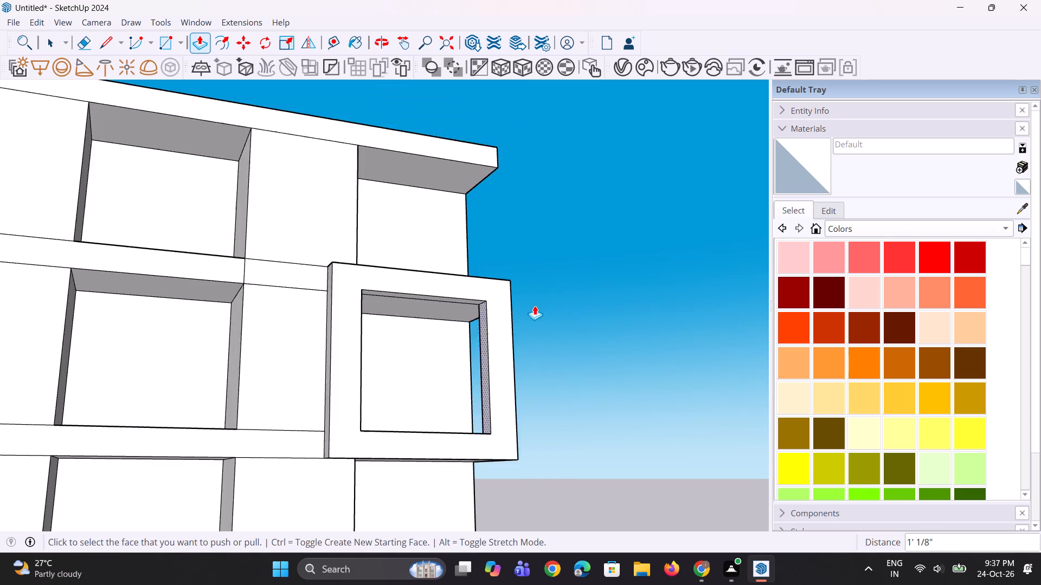
# Mark off the frame's underside below its inner upright with a line and Push/Pull that section down 16' 6 5/8" to the next slab band.
pyautogui.moveTo(532, 305); pyautogui.dragTo(474, 363, button='middle')
pyautogui.scroll(-5, 453, 350)
pyautogui.moveTo(452, 350); pyautogui.dragTo(432, 352, button='middle')
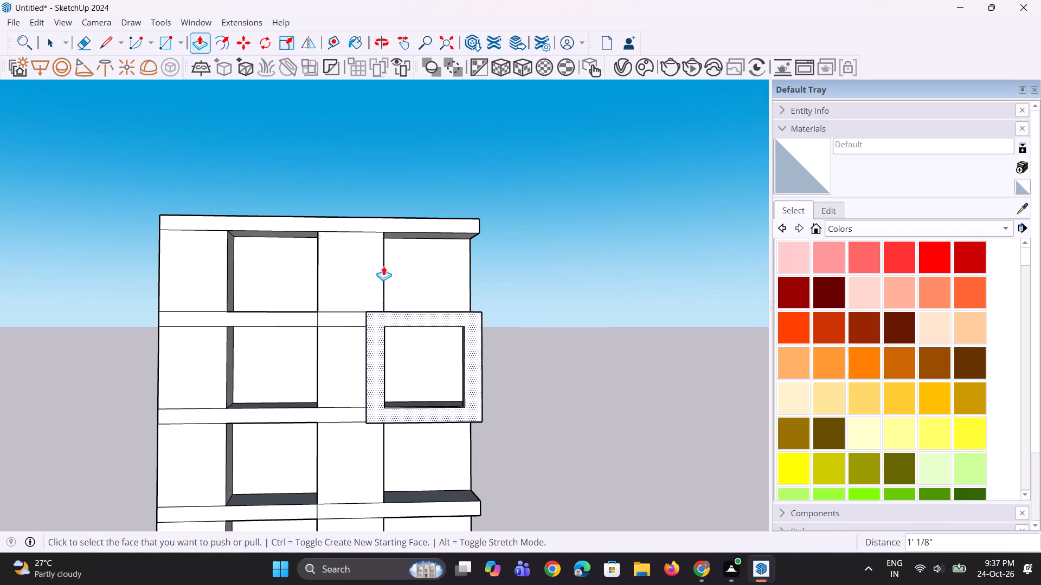
pyautogui.scroll(-4, 378, 259)
pyautogui.moveTo(367, 350); pyautogui.dragTo(408, 132, button='middle')
pyautogui.scroll(3, 398, 308)
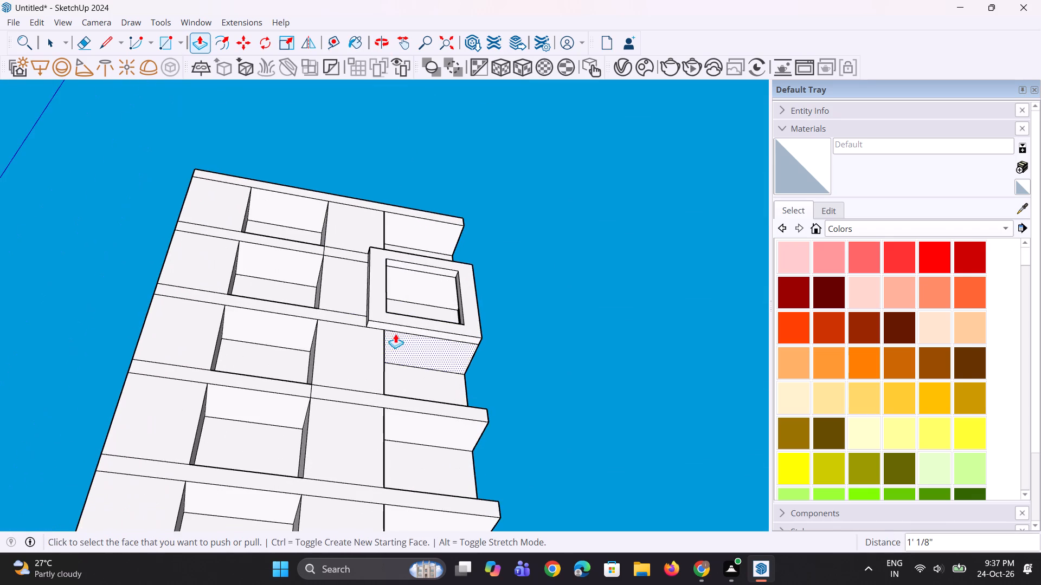
pyautogui.press('l')
pyautogui.scroll(2, 391, 341)
pyautogui.click(380, 333)
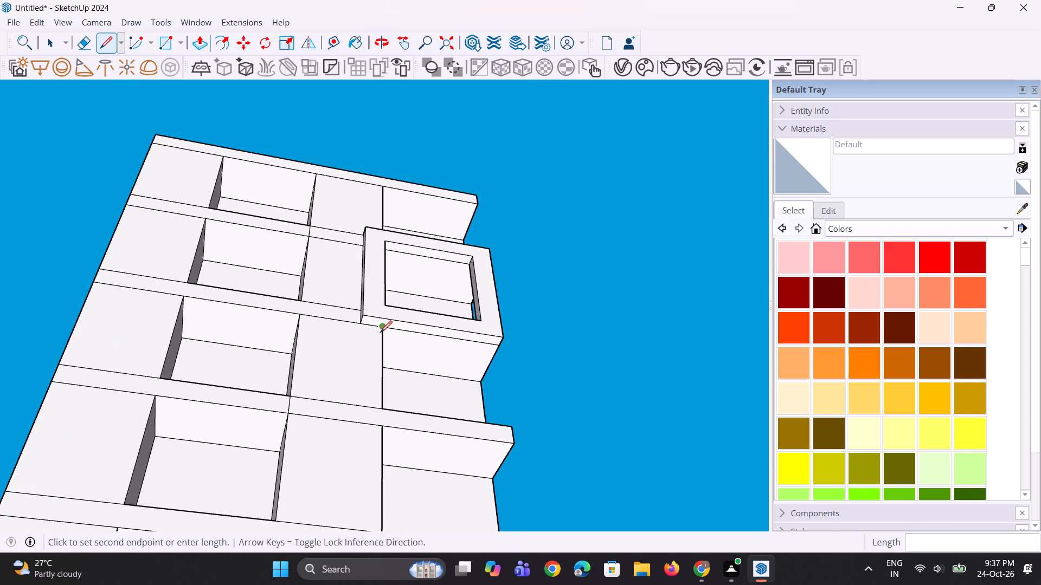
pyautogui.click(385, 319)
pyautogui.press('p')
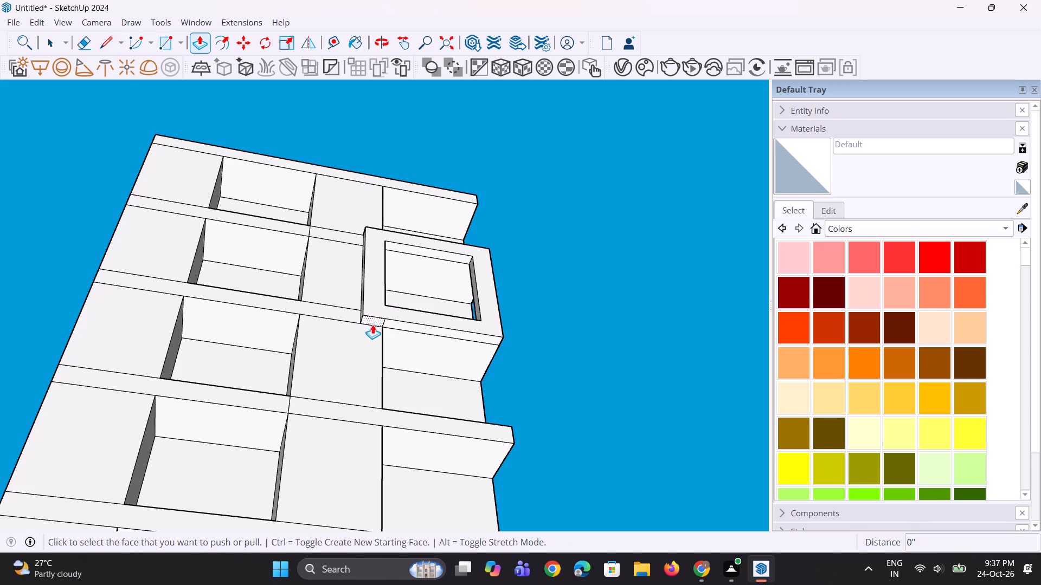
pyautogui.click(374, 320)
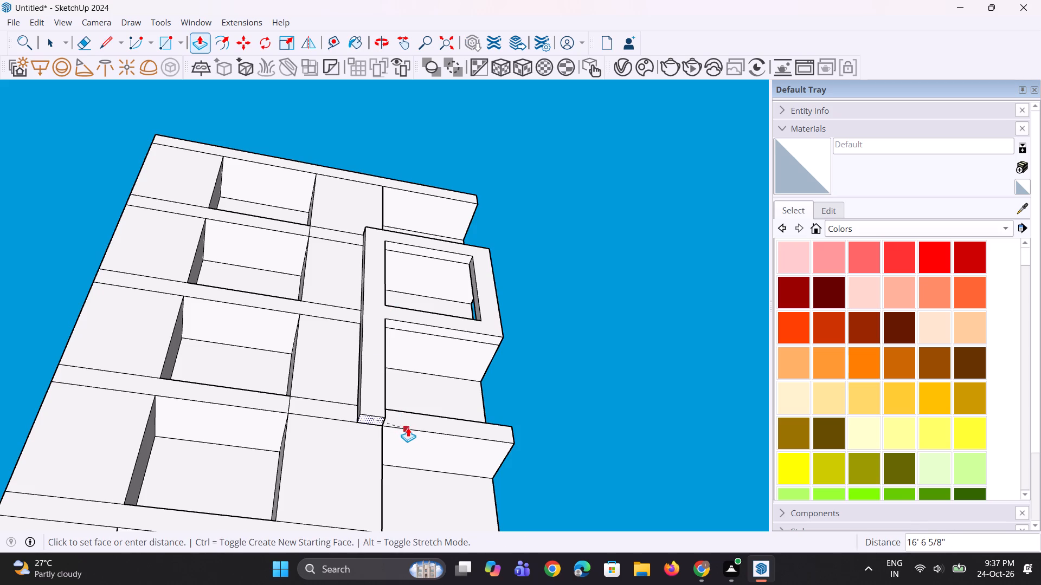
pyautogui.click(409, 427)
# Split the extended upright's side face at slab-top level with a 1' 8 1/2" line and Push/Pull the lower part about 16' 11 7/8" to the corner.
pyautogui.moveTo(480, 394); pyautogui.dragTo(161, 478, button='middle')
pyautogui.scroll(1, 396, 430)
pyautogui.scroll(6, 349, 464)
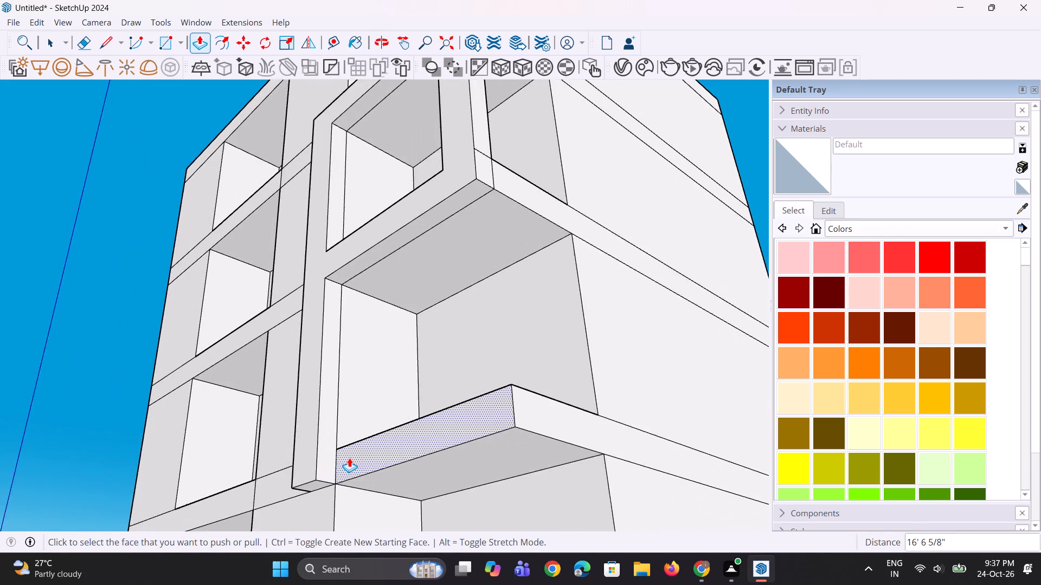
pyautogui.press('l')
pyautogui.scroll(2, 347, 454)
pyautogui.click(335, 441)
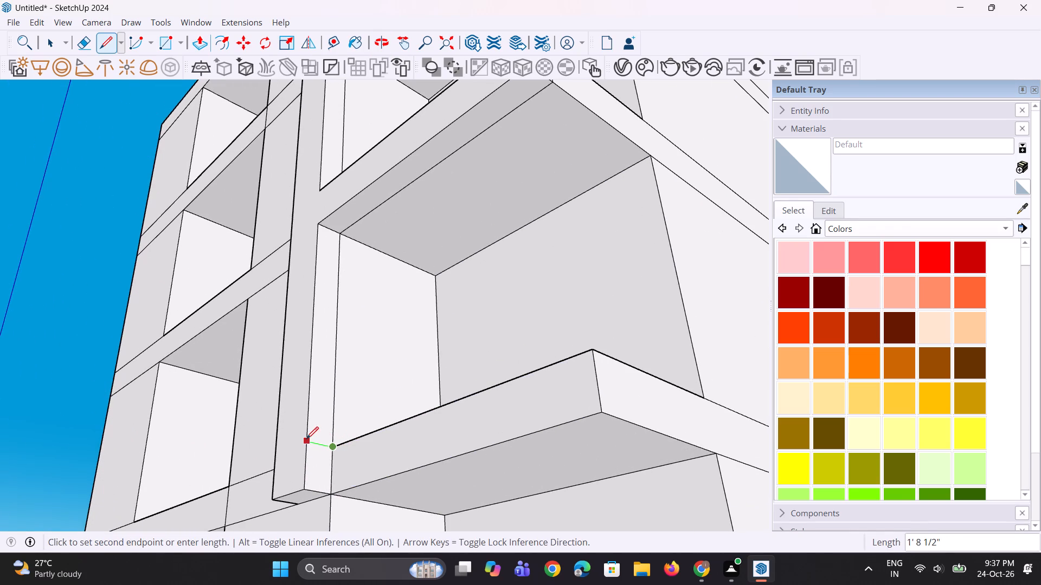
pyautogui.click(306, 439)
pyautogui.press('p')
pyautogui.click(315, 469)
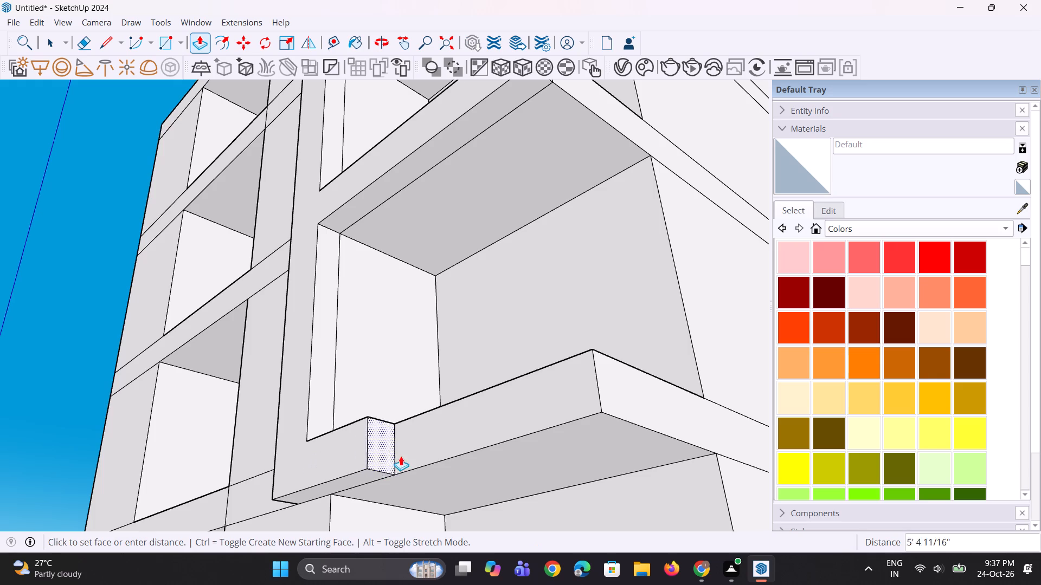
pyautogui.click(607, 414)
# Draw a line about 2' long across the middle arm's underside near the corner to mark off a section for the second bay's upright.
pyautogui.moveTo(532, 365); pyautogui.dragTo(593, 478, button='middle')
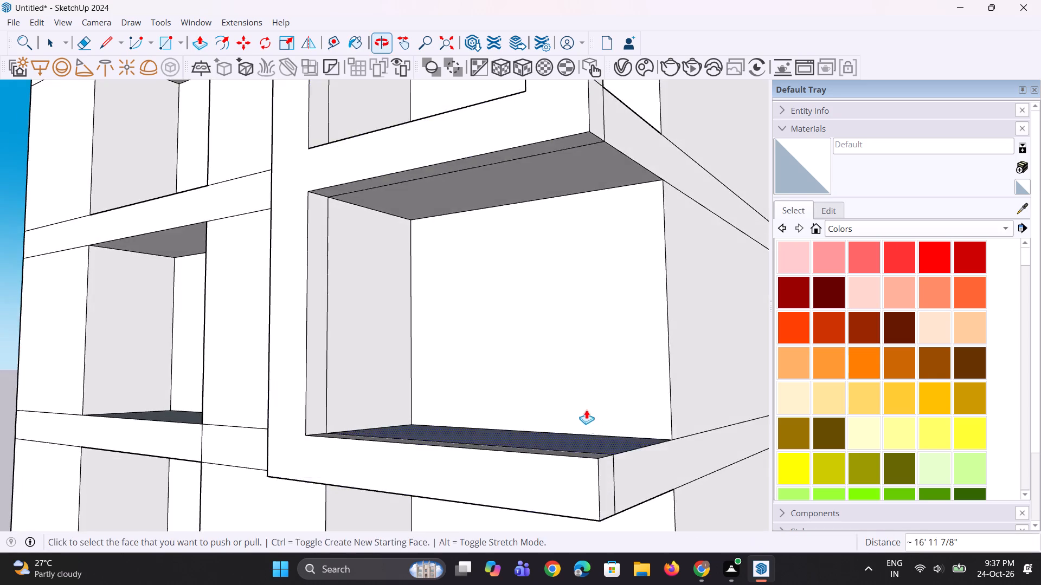
pyautogui.scroll(-5, 583, 406)
pyautogui.moveTo(575, 404); pyautogui.dragTo(608, 310, button='middle')
pyautogui.press('l')
pyautogui.scroll(3, 592, 194)
pyautogui.click(575, 171)
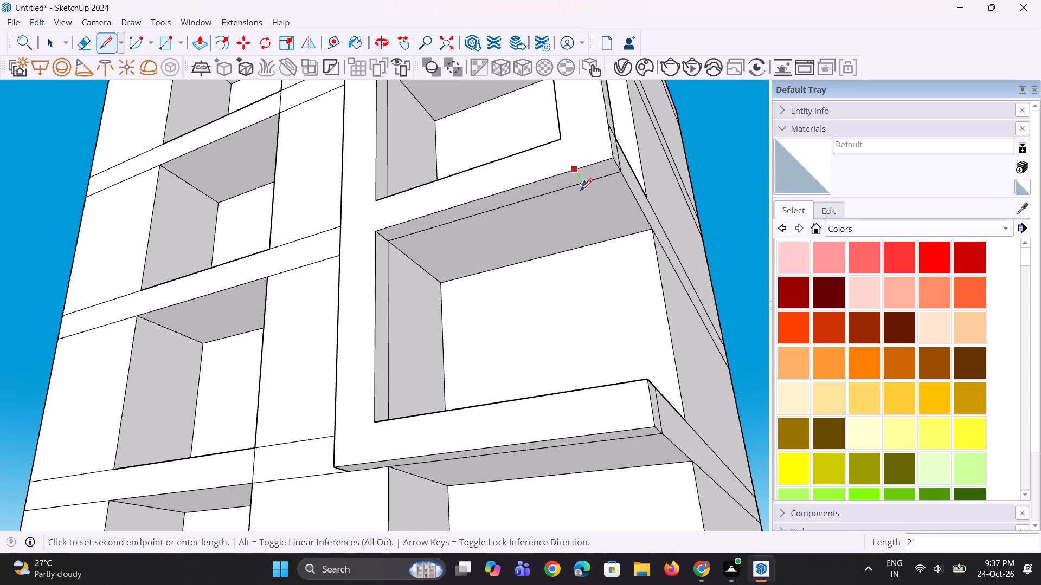
pyautogui.click(580, 191)
pyautogui.press('p')
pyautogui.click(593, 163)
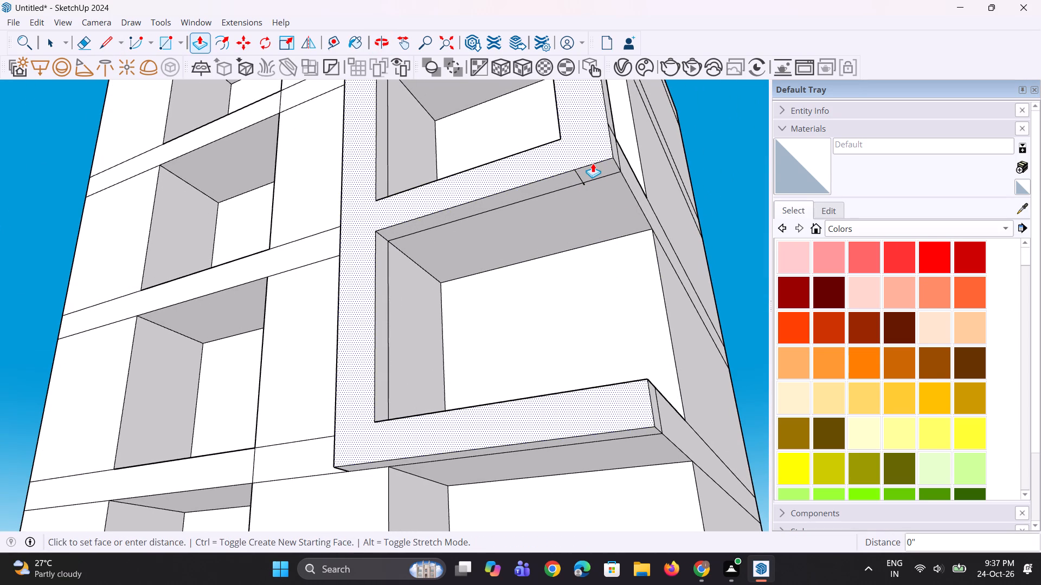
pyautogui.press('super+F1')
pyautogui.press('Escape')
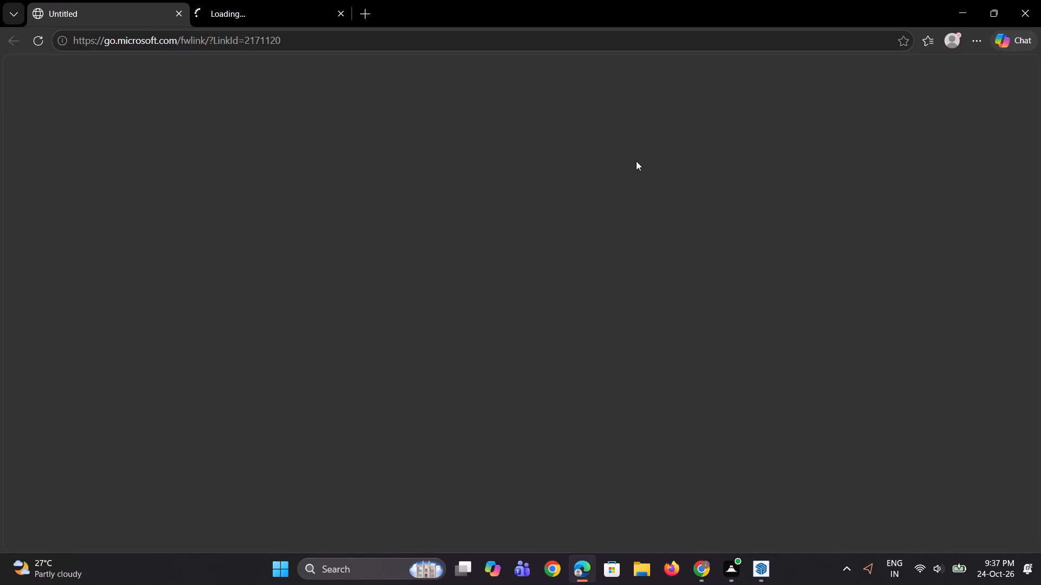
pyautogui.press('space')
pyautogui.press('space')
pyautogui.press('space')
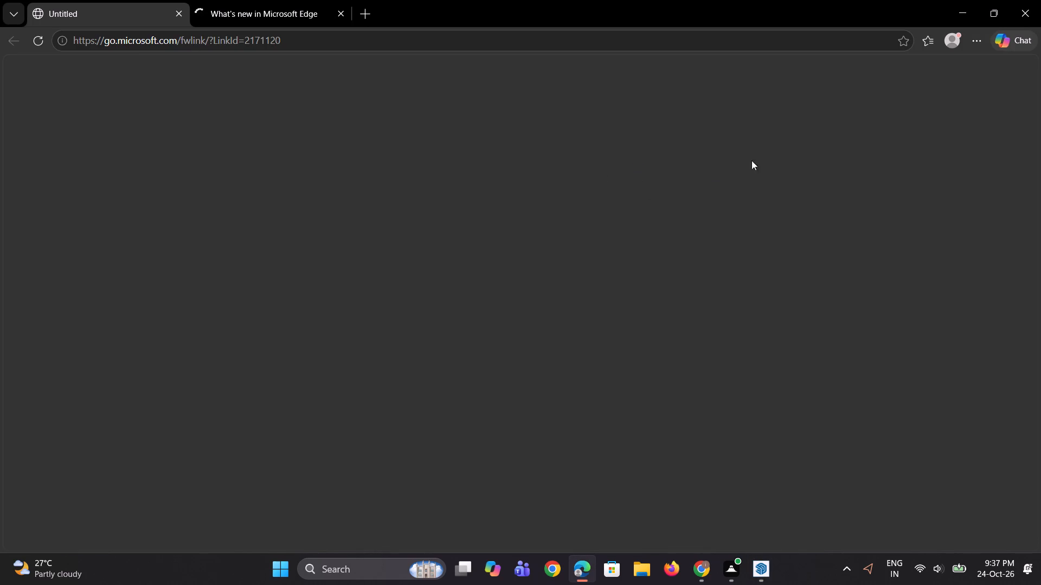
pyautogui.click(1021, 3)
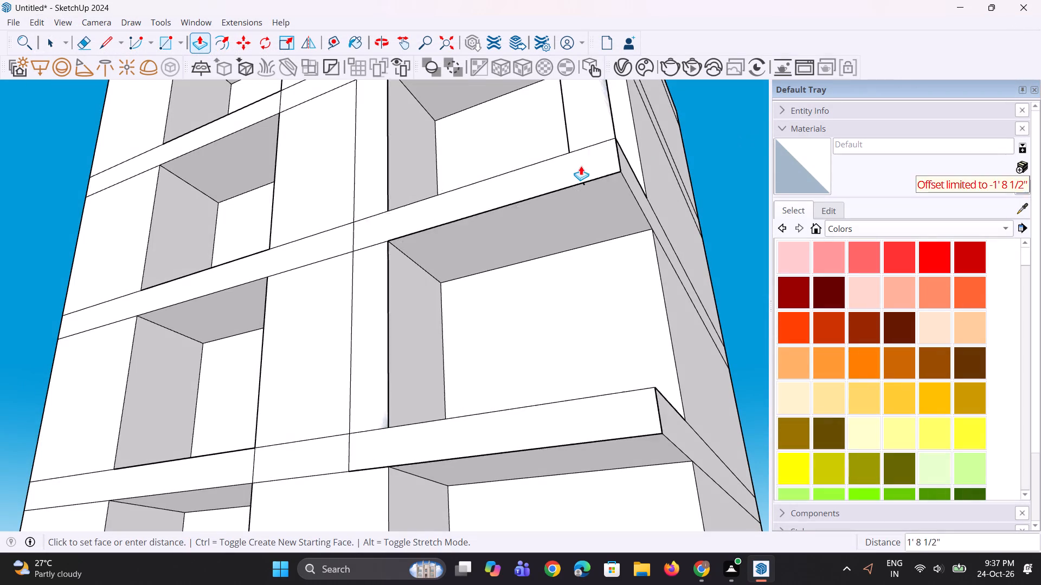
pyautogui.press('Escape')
# Push/Pull the marked corner section down 14' to the lower arm, closing the frame around the second bay.
pyautogui.scroll(1, 587, 182)
pyautogui.click(595, 168)
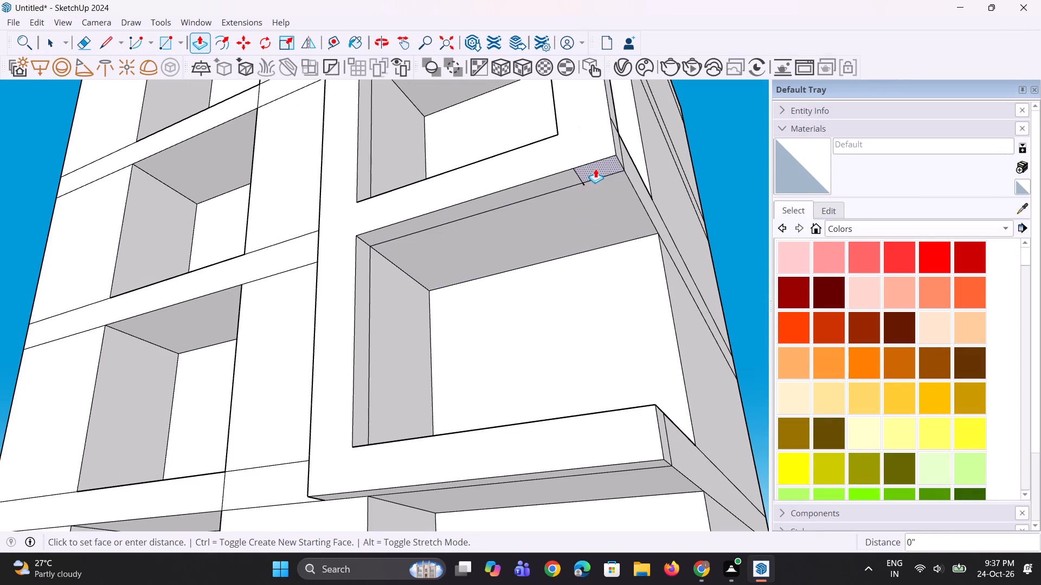
pyautogui.click(539, 421)
# Mark off the two-bay frame's underside below its inner upright with a line and Push/Pull it down 16' 6 5/8" to the next slab band.
pyautogui.moveTo(627, 368); pyautogui.dragTo(636, 481, button='middle')
pyautogui.scroll(-5, 609, 372)
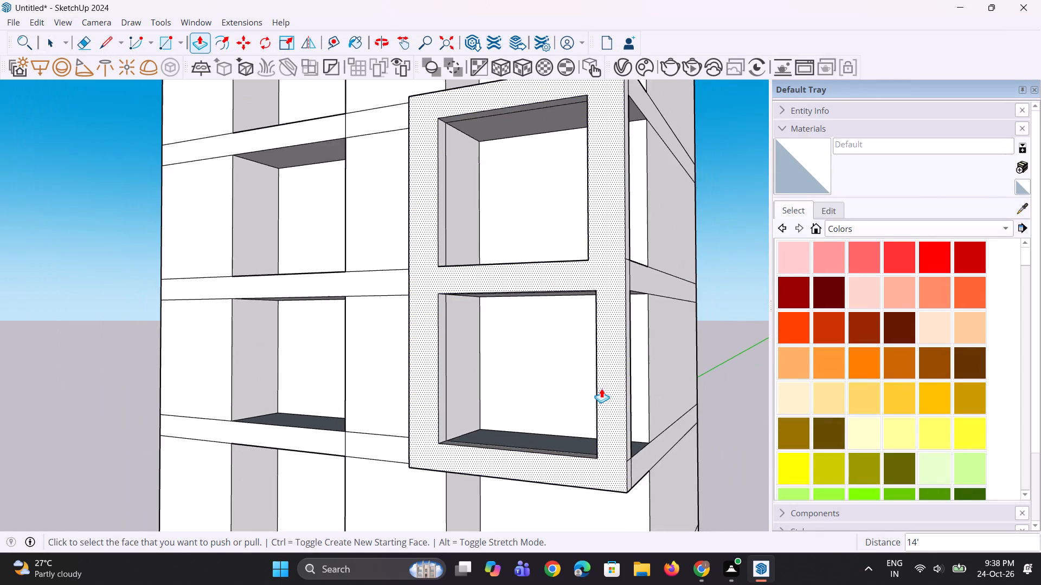
pyautogui.moveTo(601, 390); pyautogui.dragTo(644, 330, button='middle')
pyautogui.scroll(-5, 571, 303)
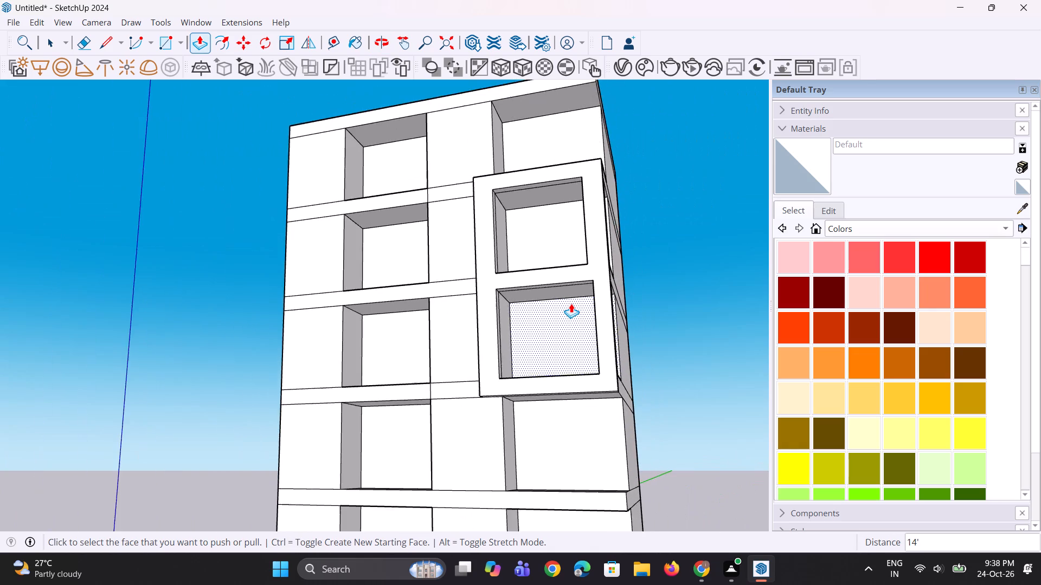
pyautogui.scroll(-10, 571, 303)
pyautogui.middleClick(556, 432)
pyautogui.scroll(3, 532, 345)
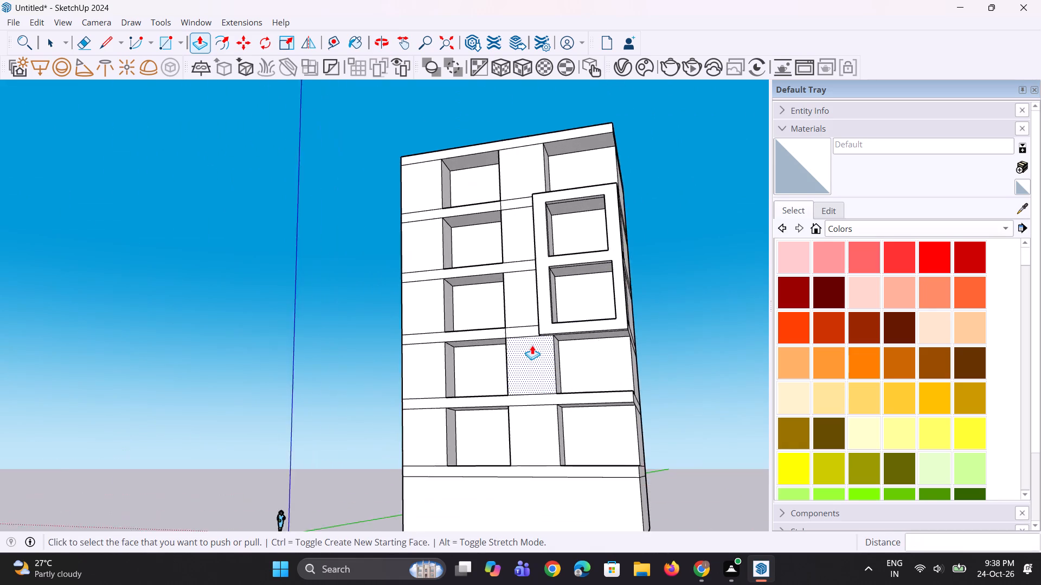
pyautogui.scroll(3, 532, 345)
pyautogui.moveTo(534, 342); pyautogui.dragTo(537, 243, button='middle')
pyautogui.scroll(1, 537, 246)
pyautogui.scroll(5, 544, 300)
pyautogui.moveTo(552, 343); pyautogui.dragTo(543, 272, button='middle')
pyautogui.scroll(2, 543, 272)
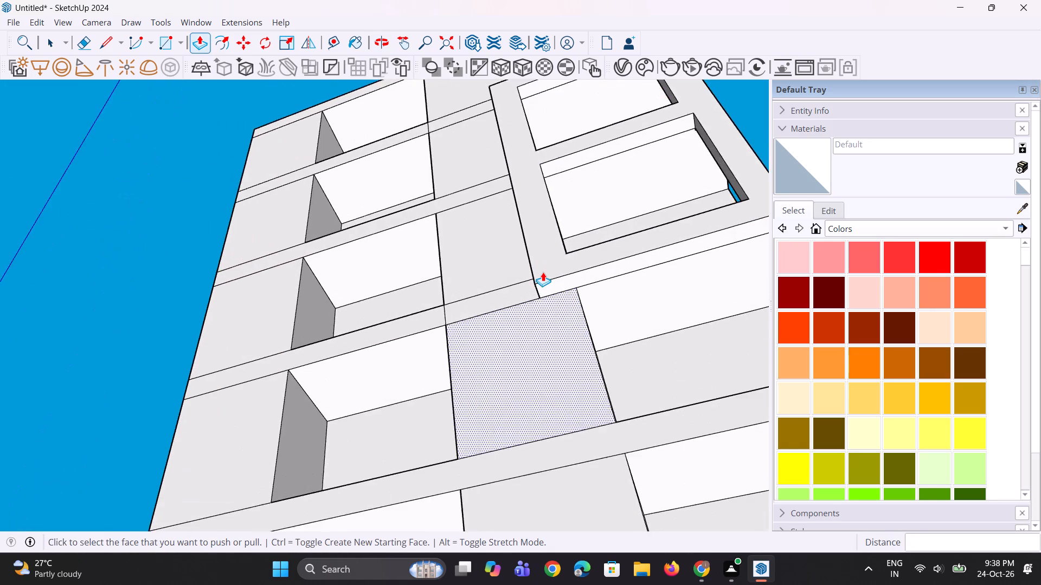
pyautogui.scroll(3, 543, 272)
pyautogui.press('l')
pyautogui.scroll(3, 559, 278)
pyautogui.click(595, 292)
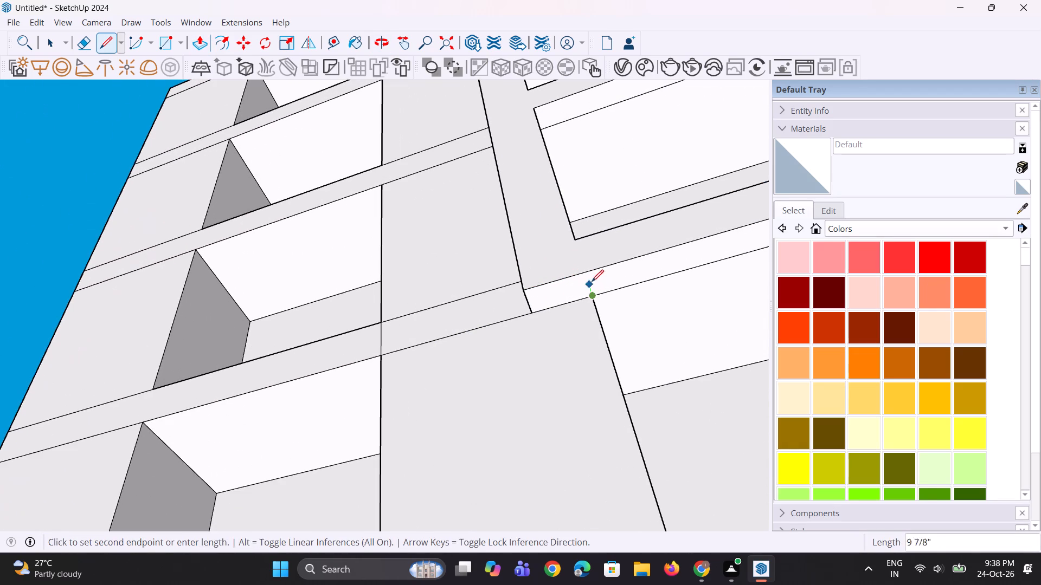
pyautogui.click(588, 270)
pyautogui.moveTo(583, 279); pyautogui.dragTo(567, 289)
pyautogui.press('p')
pyautogui.click(565, 290)
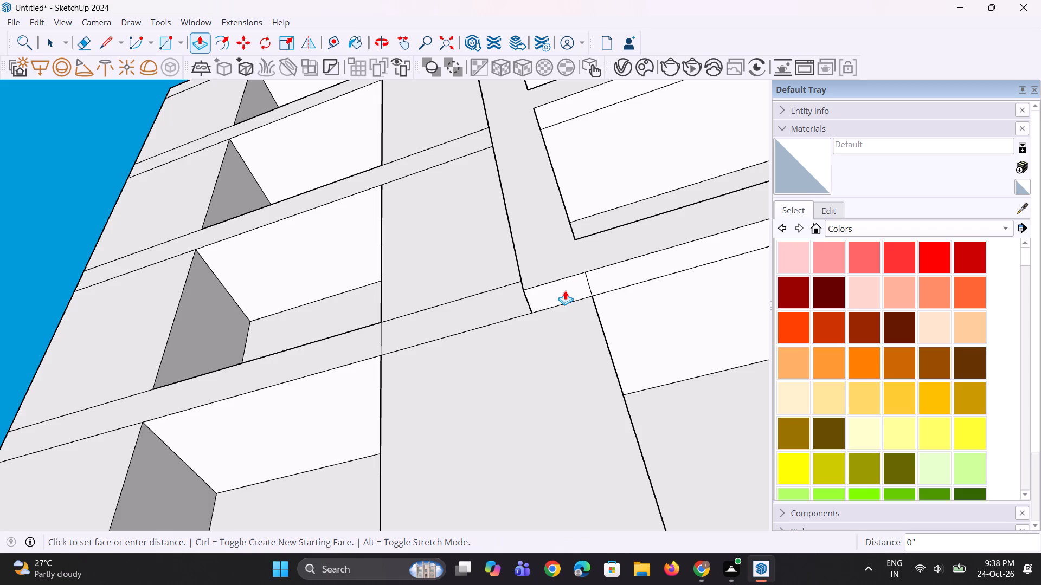
pyautogui.scroll(-6, 534, 292)
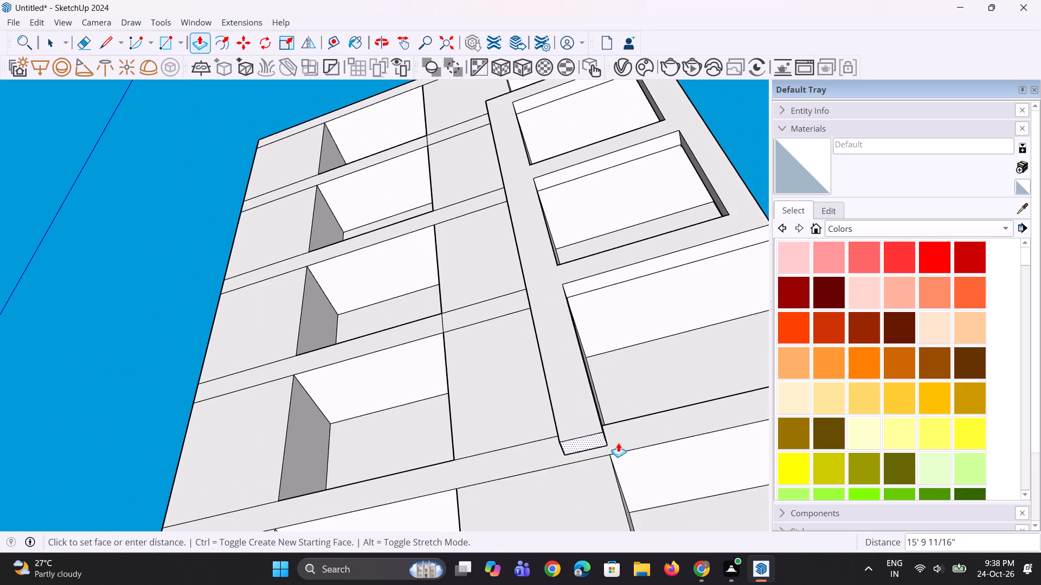
pyautogui.click(634, 450)
# Split the new upright's side face at slab-top level with a 1' 8 1/2" line and Push/Pull the lower part about 16' 11 7/8" to the corner.
pyautogui.moveTo(625, 427); pyautogui.dragTo(477, 548, button='middle')
pyautogui.scroll(2, 486, 537)
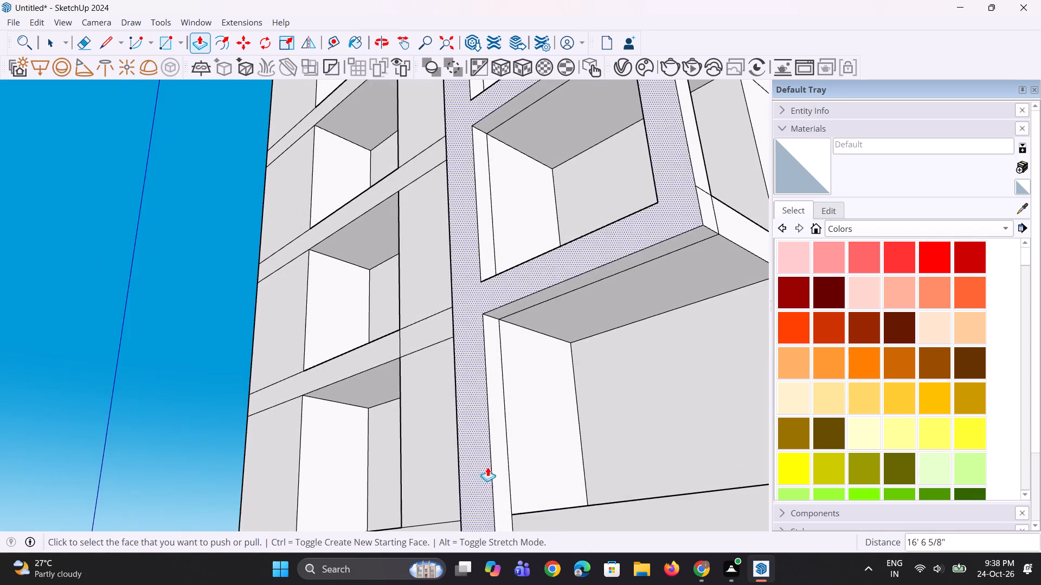
pyautogui.scroll(-5, 500, 388)
pyautogui.scroll(11, 493, 491)
pyautogui.press('l')
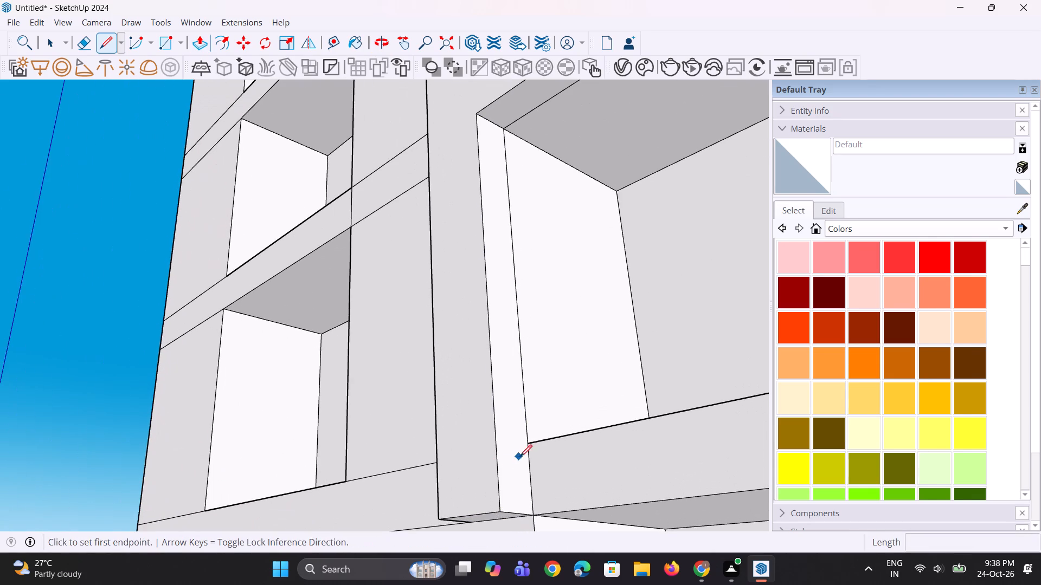
pyautogui.click(527, 444)
pyautogui.click(492, 441)
pyautogui.press('p')
pyautogui.click(523, 471)
pyautogui.scroll(-5, 550, 472)
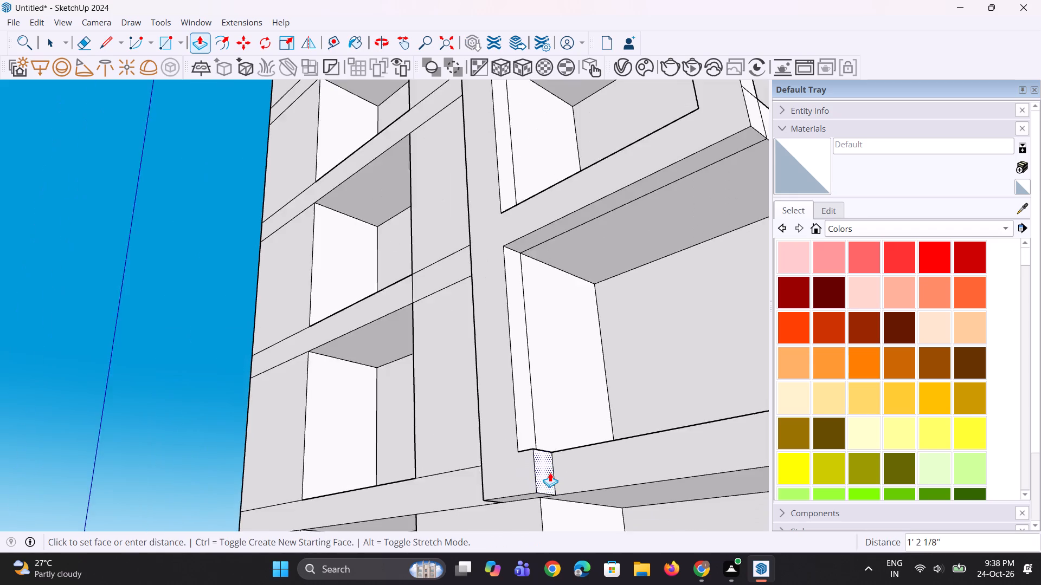
pyautogui.scroll(-11, 550, 472)
pyautogui.click(666, 475)
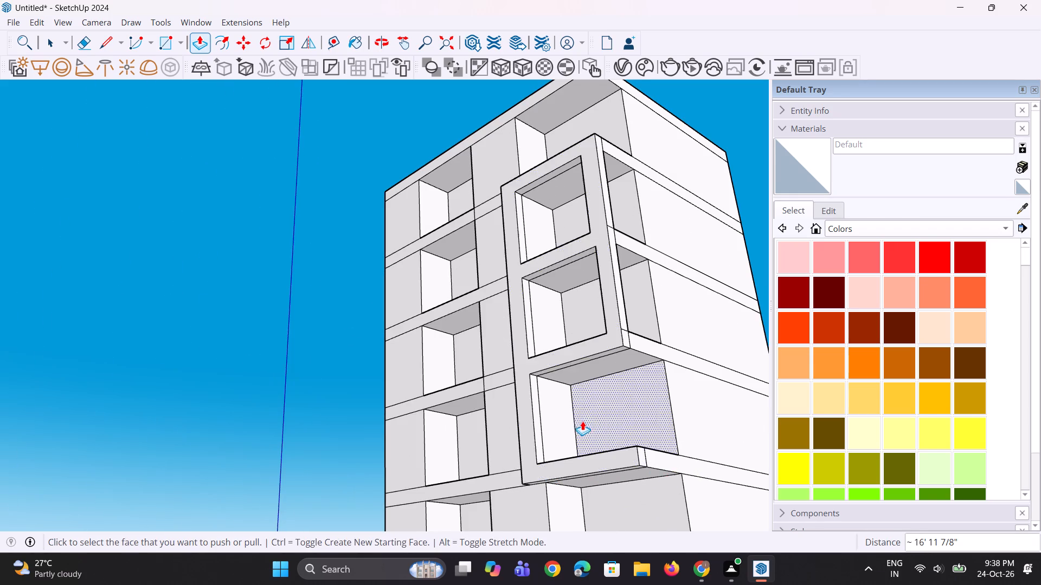
# Mark off the arm's underside near the corner with a 1' 8 1/2" line and Push/Pull it down 14', closing the third bay's frame.
pyautogui.moveTo(582, 421); pyautogui.dragTo(629, 381, button='middle')
pyautogui.scroll(-4, 629, 380)
pyautogui.moveTo(611, 367); pyautogui.dragTo(611, 276, button='middle')
pyautogui.scroll(3, 611, 276)
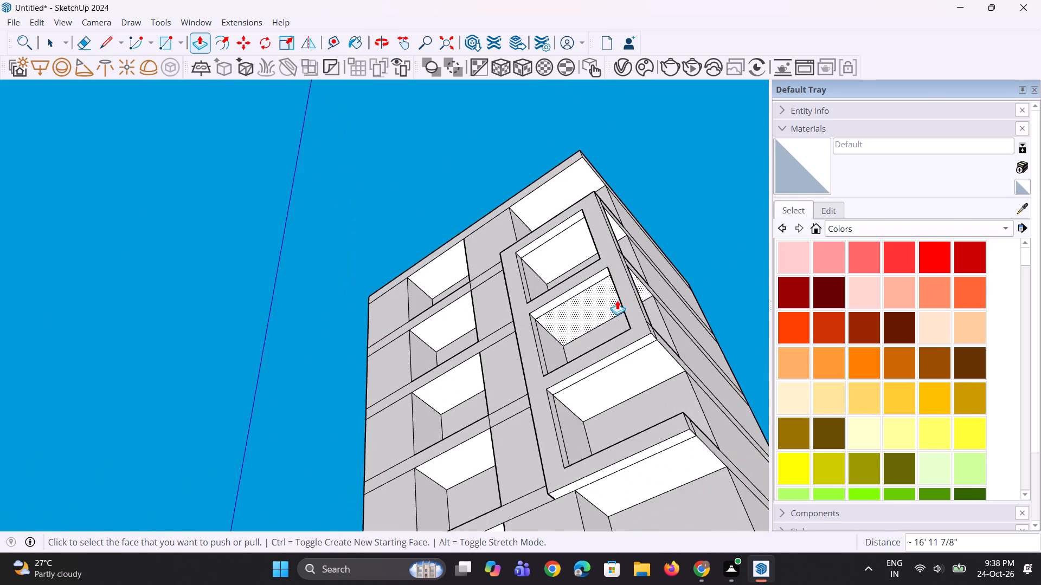
pyautogui.scroll(3, 617, 300)
pyautogui.press('l')
pyautogui.scroll(3, 656, 366)
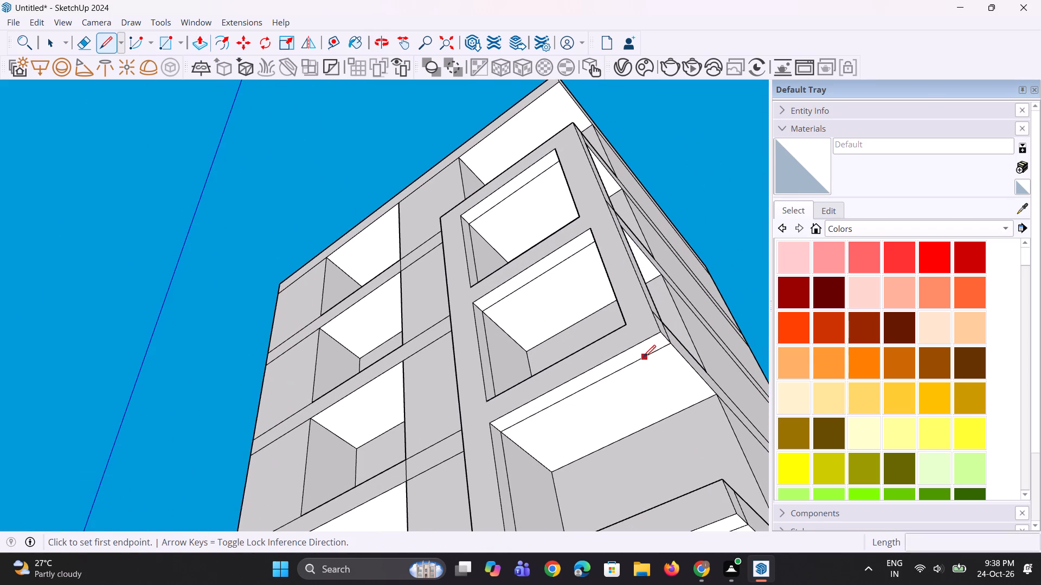
pyautogui.click(642, 357)
pyautogui.click(633, 347)
pyautogui.scroll(2, 647, 362)
pyautogui.press('p')
pyautogui.click(648, 347)
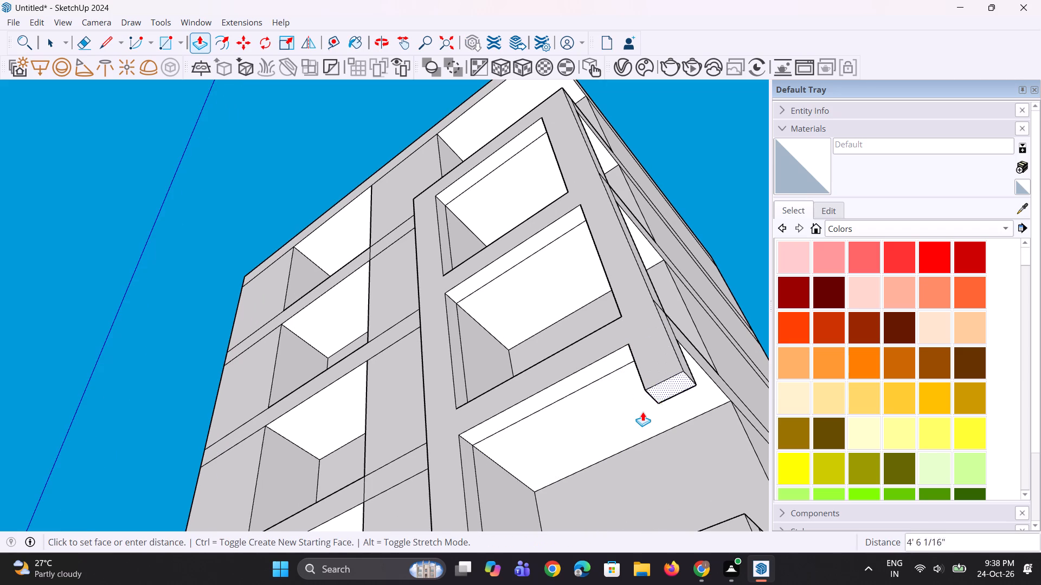
pyautogui.scroll(-4, 642, 412)
pyautogui.click(660, 496)
# Examine the projecting three-bay frame and the rest of the facade from below and from the front.
pyautogui.moveTo(609, 353); pyautogui.dragTo(653, 541, button='middle')
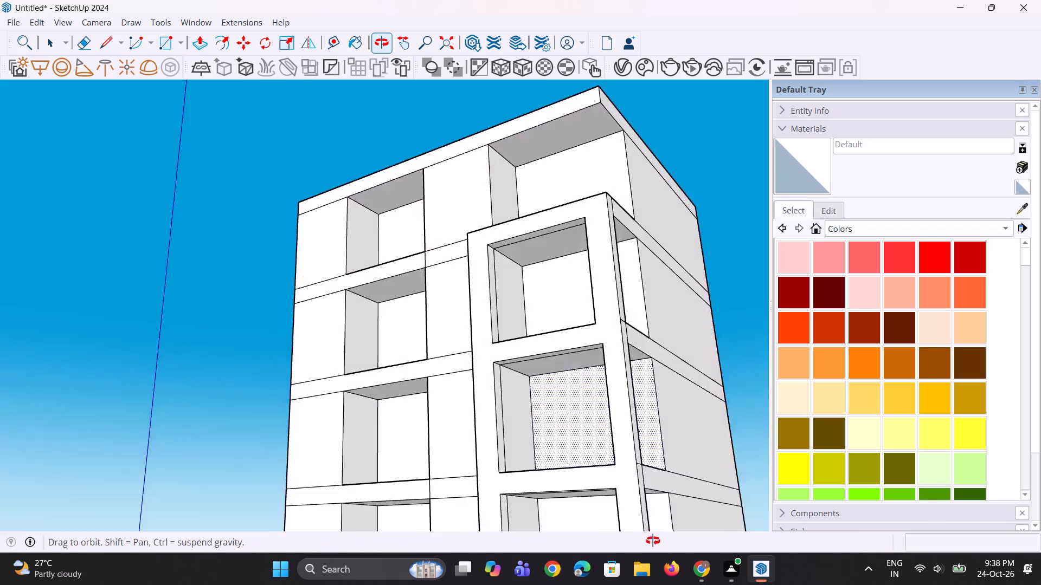
pyautogui.moveTo(653, 541); pyautogui.dragTo(660, 535, button='middle')
pyautogui.scroll(-6, 576, 372)
pyautogui.moveTo(504, 398); pyautogui.dragTo(631, 410, button='middle')
pyautogui.scroll(3, 550, 350)
pyautogui.scroll(-3, 491, 329)
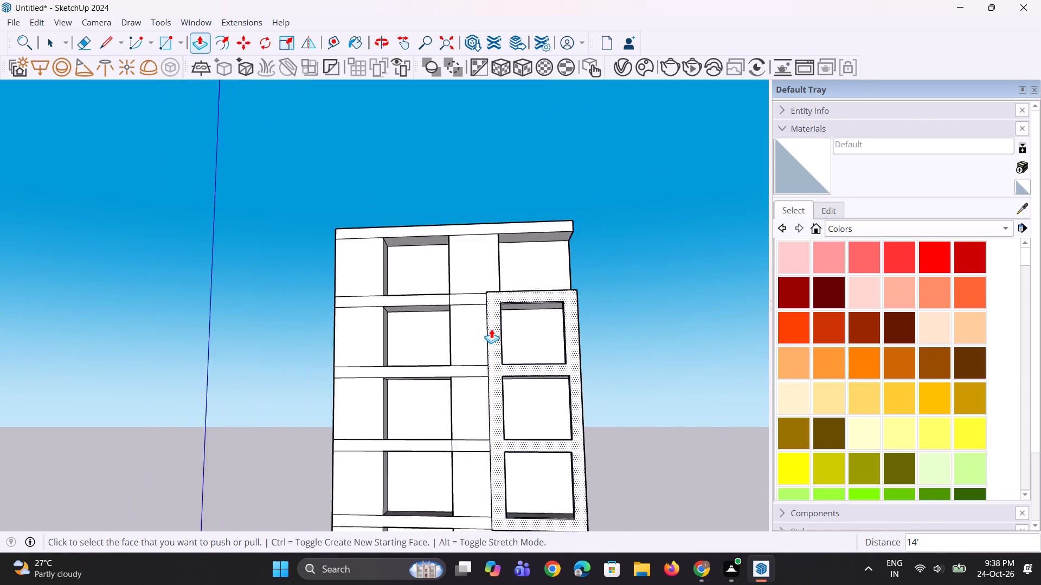
pyautogui.scroll(-3, 491, 329)
pyautogui.moveTo(447, 355); pyautogui.dragTo(444, 383, button='middle')
pyautogui.scroll(3, 444, 383)
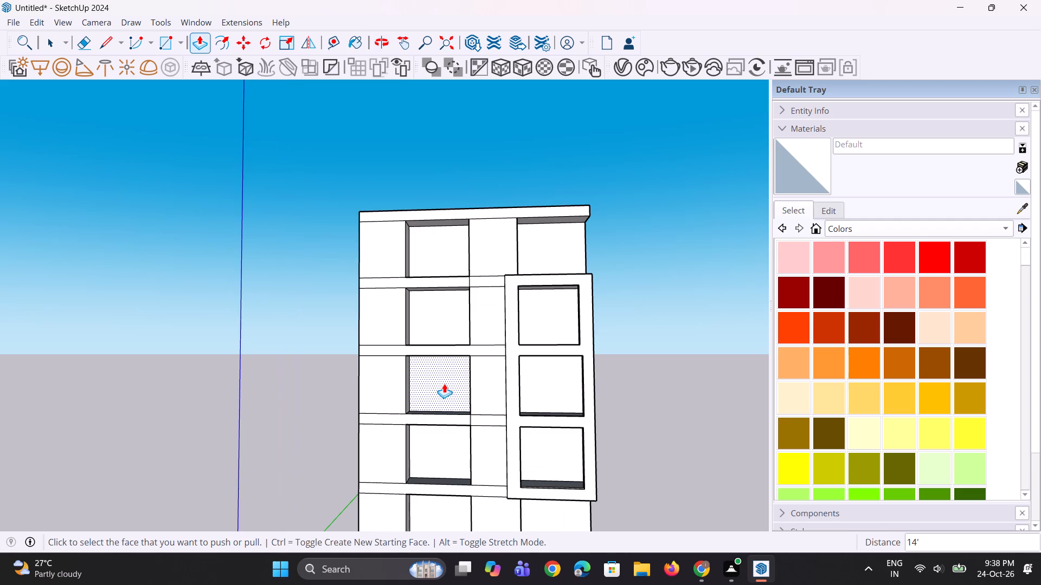
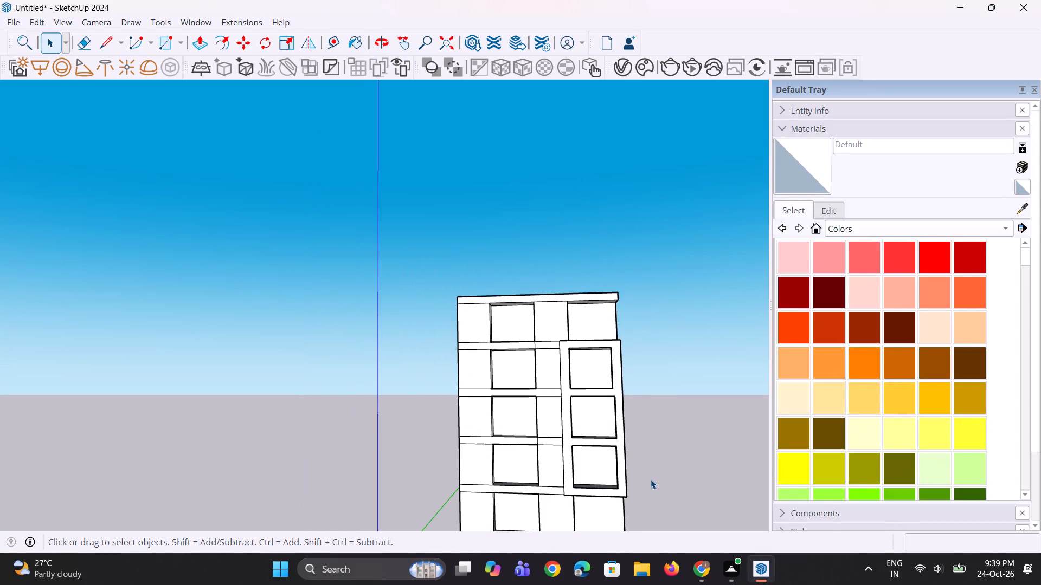
# Examine the facade's slab bands and recessed bays beside the projecting three-bay frame.
pyautogui.scroll(3, 651, 479)
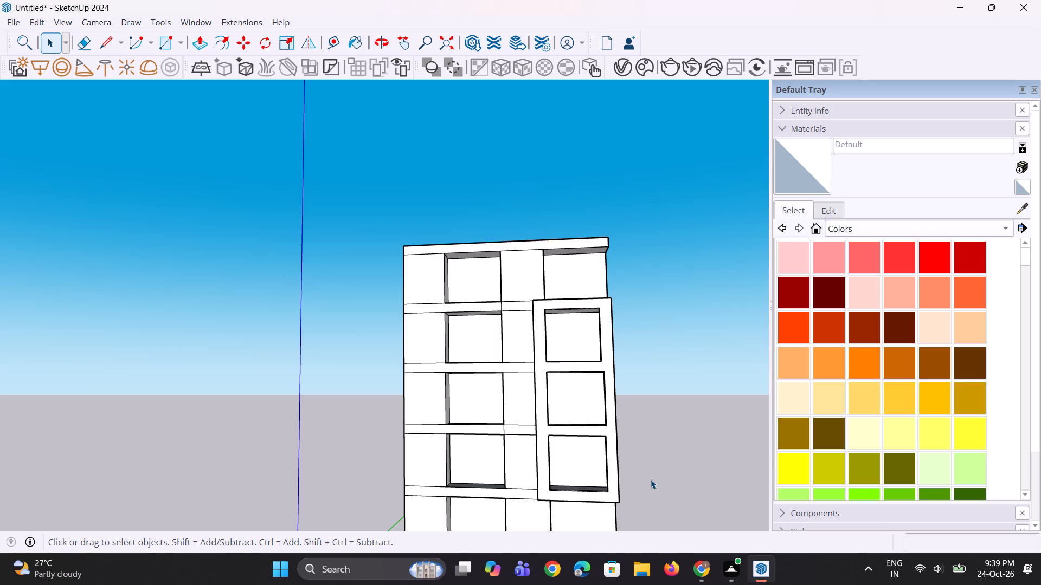
pyautogui.scroll(-5, 518, 448)
pyautogui.moveTo(515, 447); pyautogui.dragTo(525, 454, button='middle')
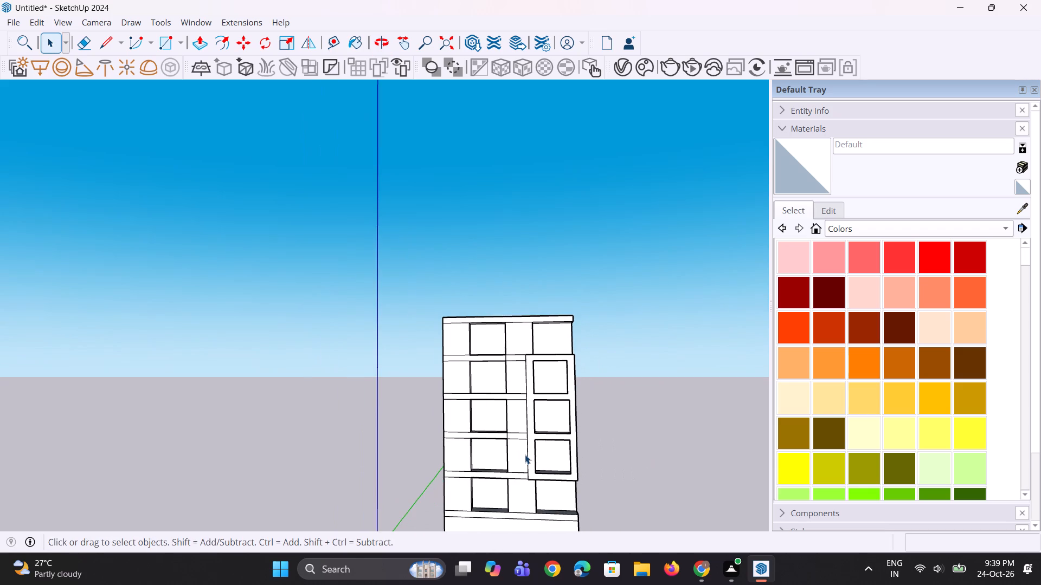
pyautogui.scroll(9, 474, 276)
pyautogui.moveTo(510, 412); pyautogui.dragTo(500, 407, button='middle')
pyautogui.scroll(1, 510, 412)
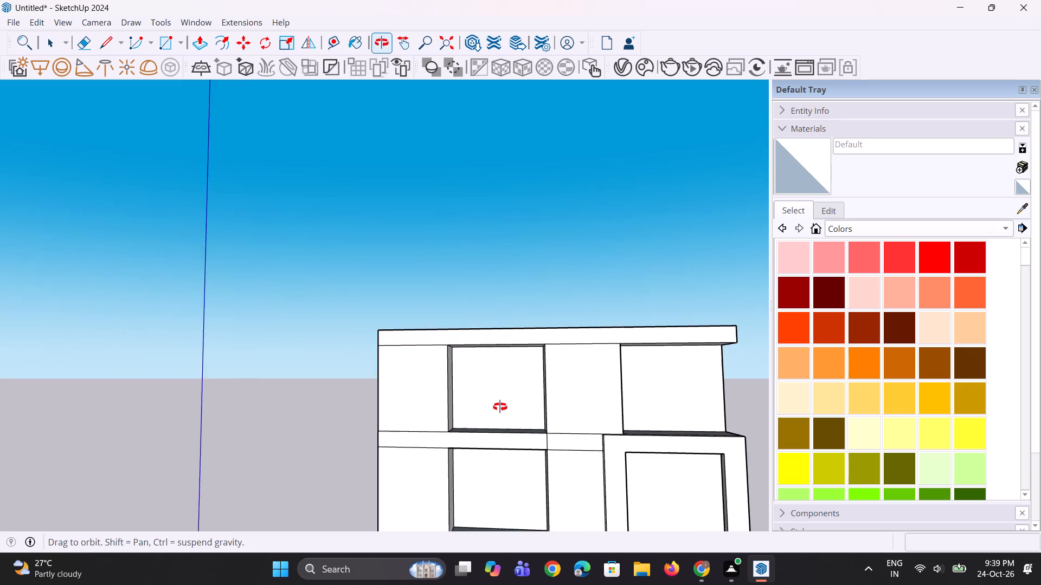
pyautogui.moveTo(500, 407); pyautogui.dragTo(490, 406, button='middle')
pyautogui.scroll(-9, 483, 395)
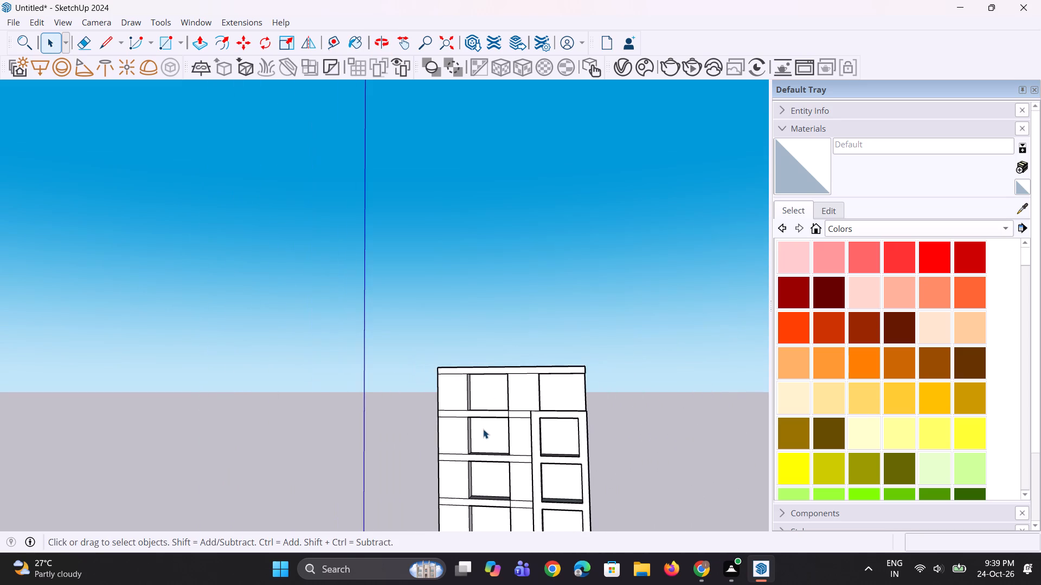
pyautogui.scroll(4, 483, 429)
pyautogui.scroll(-3, 483, 429)
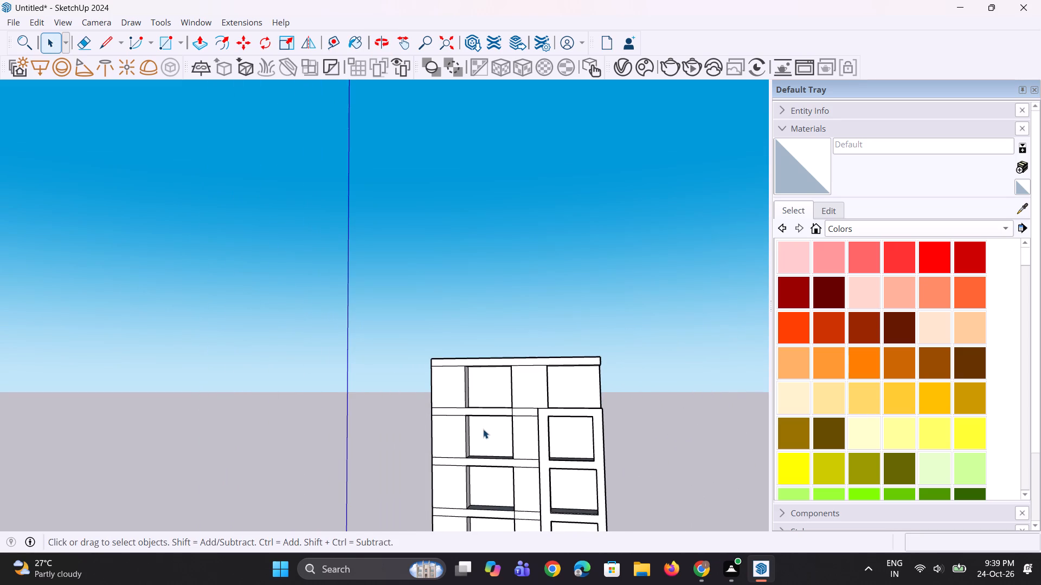
pyautogui.scroll(-1, 483, 429)
# Push/Pull the first slab band below the roof, over the plain bays, out 1' 8 1/2" level with the three-bay frame.
pyautogui.scroll(5, 482, 429)
pyautogui.moveTo(468, 417); pyautogui.dragTo(414, 465, button='middle')
pyautogui.press('p')
pyautogui.click(492, 413)
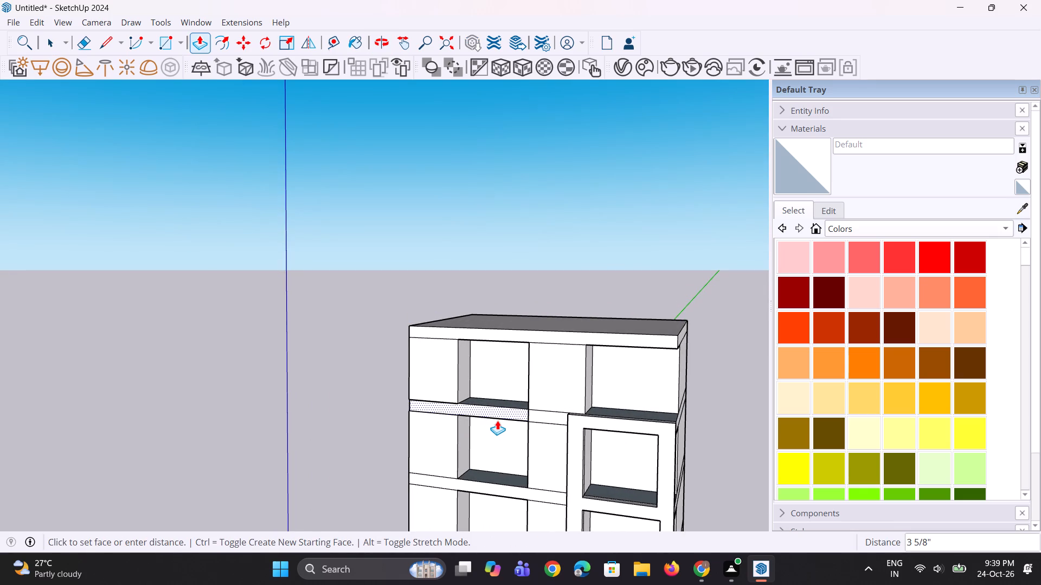
pyautogui.click(569, 434)
# Copy the inner end edge of the projecting band's underside 2' along the band to mark off an upright.
pyautogui.moveTo(531, 453); pyautogui.dragTo(569, 243, button='middle')
pyautogui.scroll(5, 540, 363)
pyautogui.moveTo(468, 406); pyautogui.dragTo(468, 375, button='middle')
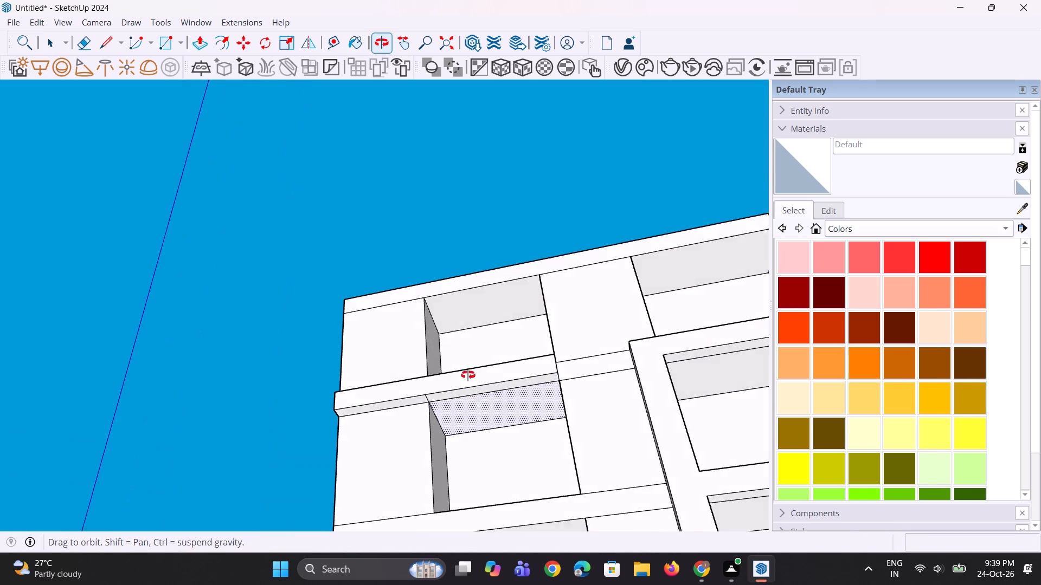
pyautogui.moveTo(468, 375); pyautogui.dragTo(468, 365, button='middle')
pyautogui.scroll(-5, 468, 365)
pyautogui.moveTo(417, 382); pyautogui.dragTo(427, 311, button='middle')
pyautogui.scroll(2, 466, 352)
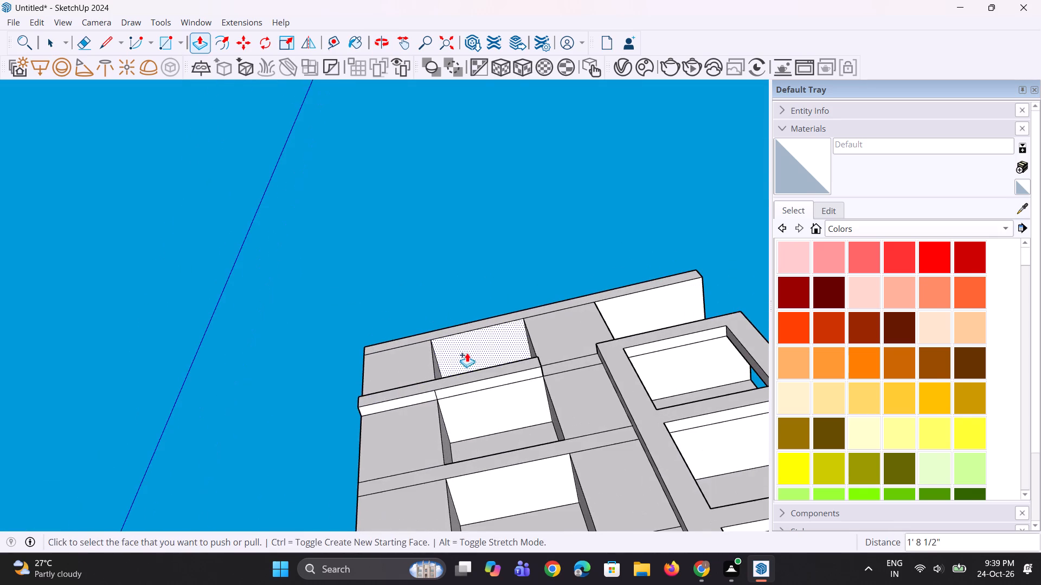
pyautogui.press('space')
pyautogui.scroll(3, 531, 376)
pyautogui.press('space')
pyautogui.click(545, 372)
pyautogui.scroll(2, 545, 372)
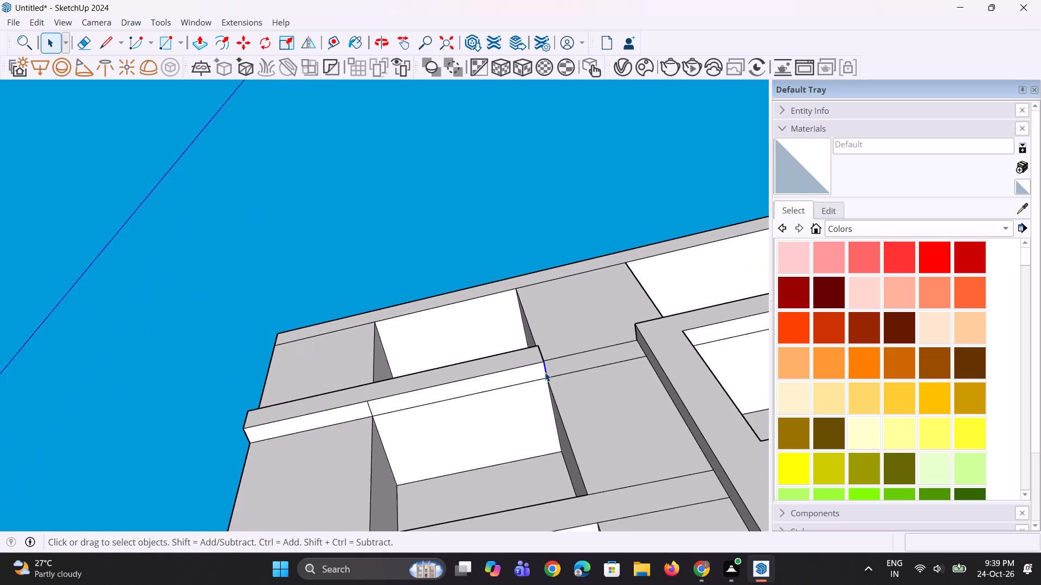
pyautogui.scroll(2, 545, 372)
pyautogui.press('m')
pyautogui.click(543, 378)
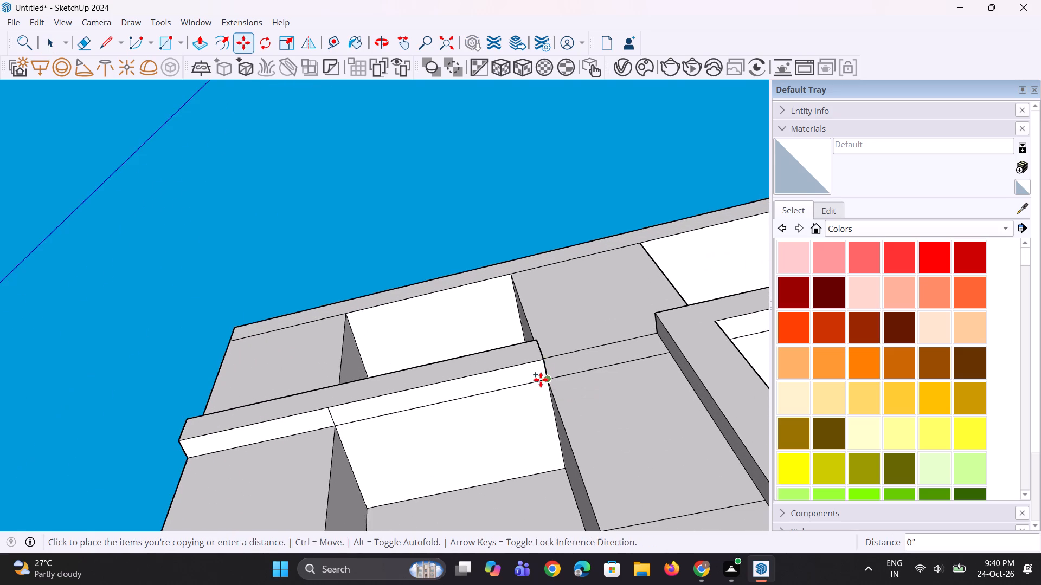
pyautogui.click(521, 387)
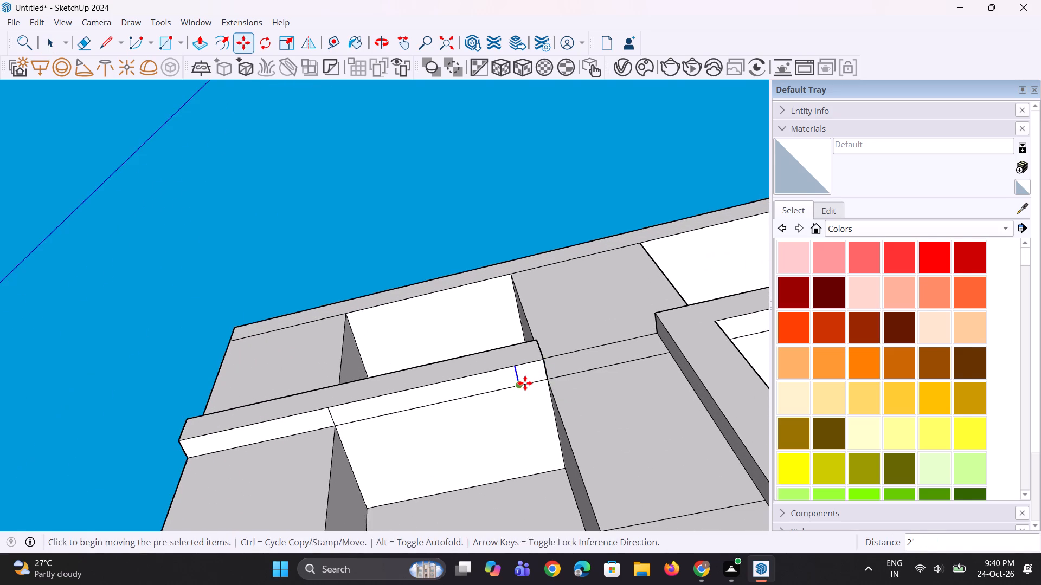
# Push/Pull the marked 2' piece of the band's underside down 16' 6 5/8" to the bottom of the next slab band.
pyautogui.press('p')
pyautogui.click(527, 375)
pyautogui.scroll(-6, 541, 416)
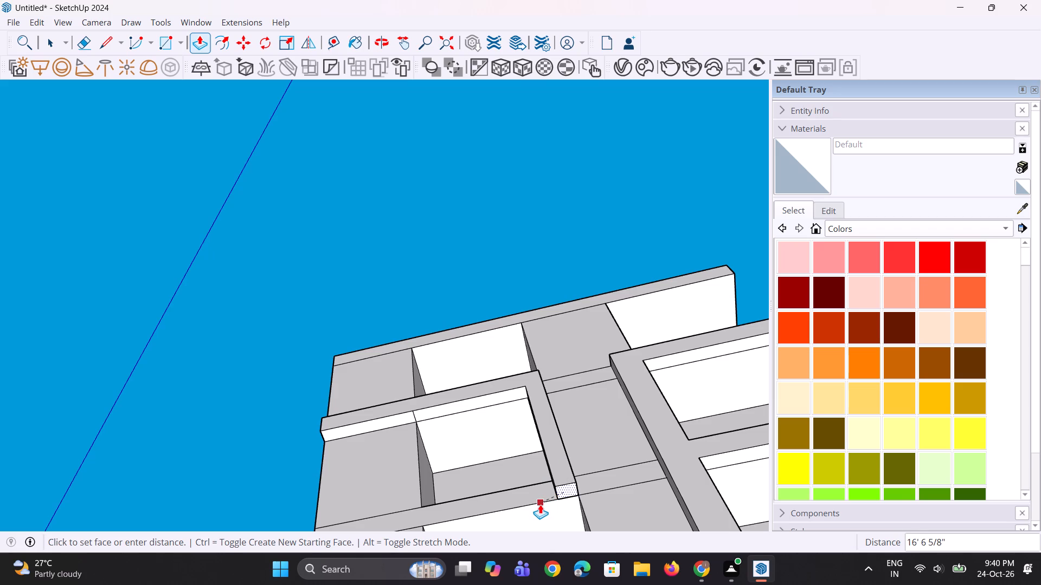
pyautogui.click(540, 504)
# Split the new upright's side face at slab-top level with a 1' 8 1/2" line and Push/Pull the lower part about 24' 11 1/2" to the building corner.
pyautogui.moveTo(525, 427); pyautogui.dragTo(531, 478, button='middle')
pyautogui.scroll(1, 531, 478)
pyautogui.scroll(-6, 522, 393)
pyautogui.moveTo(509, 381); pyautogui.dragTo(571, 504, button='middle')
pyautogui.scroll(7, 476, 467)
pyautogui.moveTo(478, 439); pyautogui.dragTo(612, 495, button='middle')
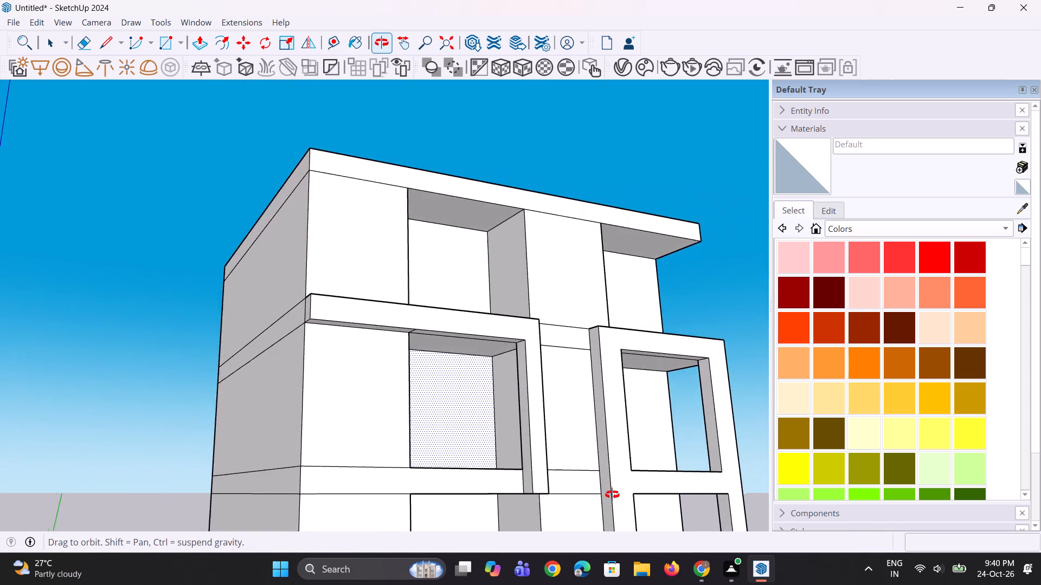
pyautogui.moveTo(612, 495); pyautogui.dragTo(615, 489, button='middle')
pyautogui.scroll(-1, 615, 489)
pyautogui.scroll(5, 545, 486)
pyautogui.press('l')
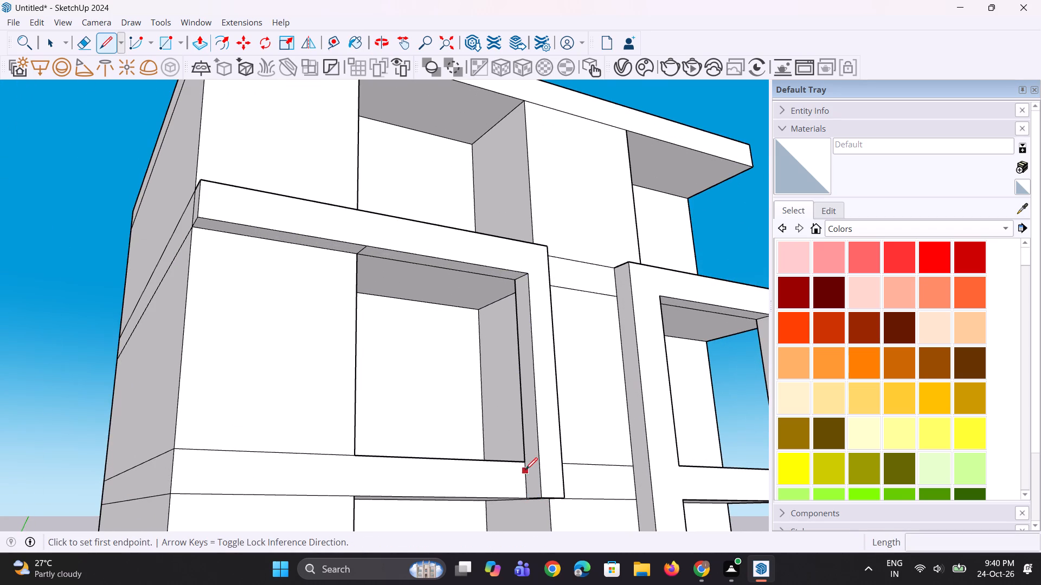
pyautogui.click(524, 462)
pyautogui.click(544, 459)
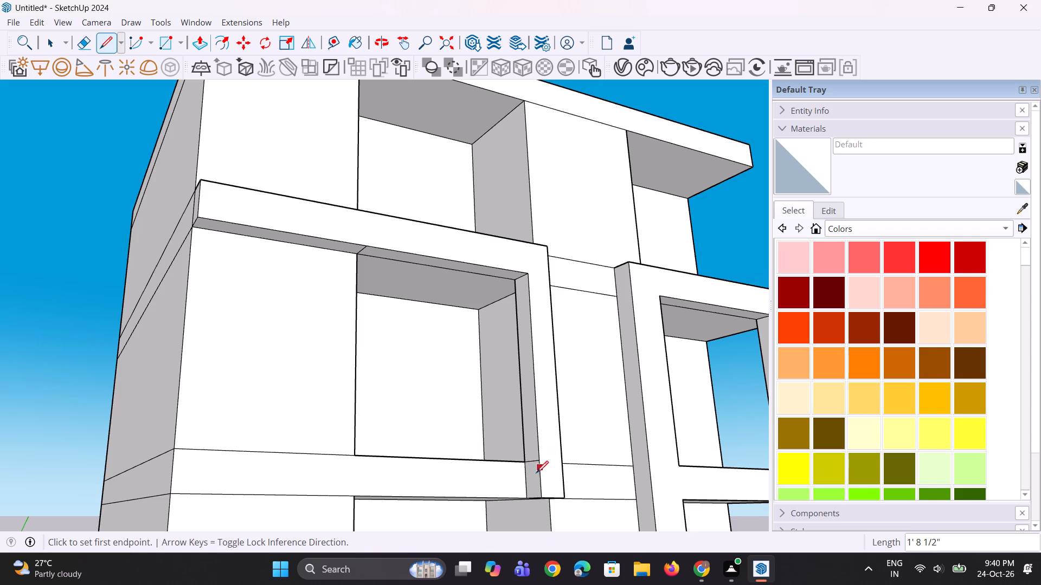
pyautogui.press('p')
pyautogui.click(534, 483)
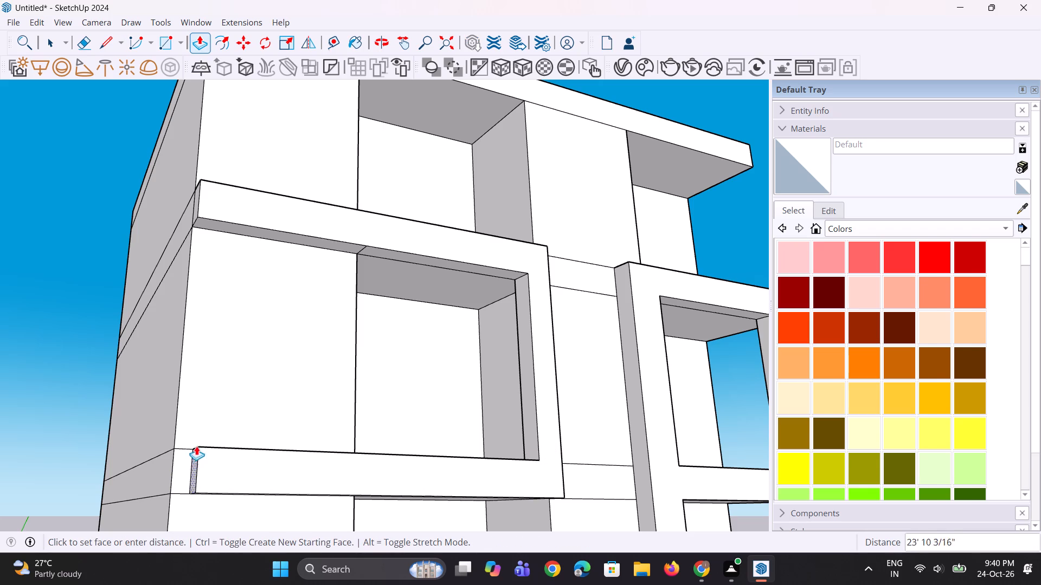
pyautogui.click(178, 413)
# Push/Pull the slab band one storey below the new frame out 1' 8 1/2" level with the three-bay frame.
pyautogui.moveTo(304, 360); pyautogui.dragTo(283, 408, button='middle')
pyautogui.scroll(-4, 239, 383)
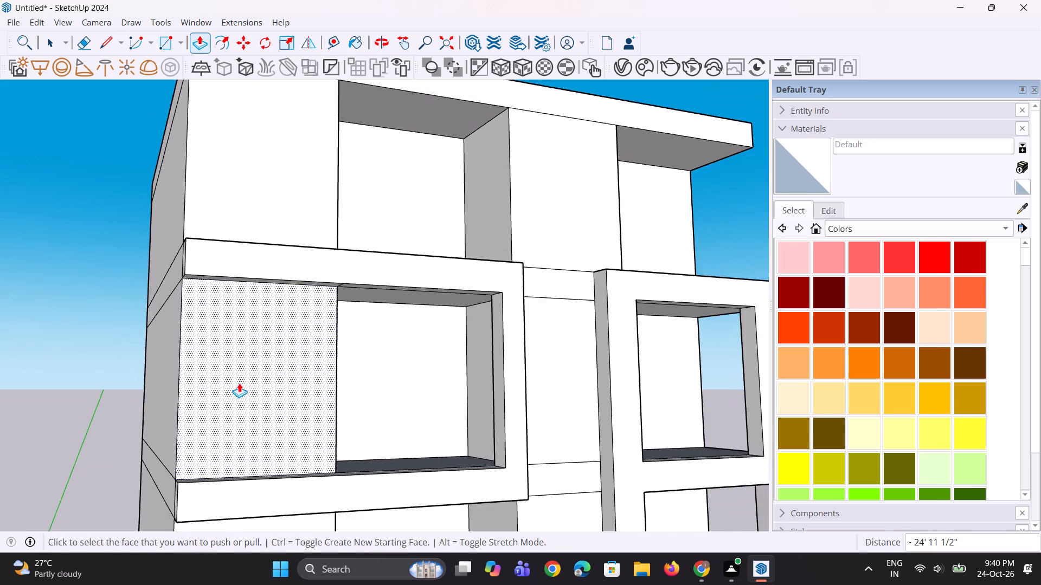
pyautogui.scroll(-2, 239, 383)
pyautogui.moveTo(388, 441); pyautogui.dragTo(345, 455, button='middle')
pyautogui.scroll(-5, 358, 427)
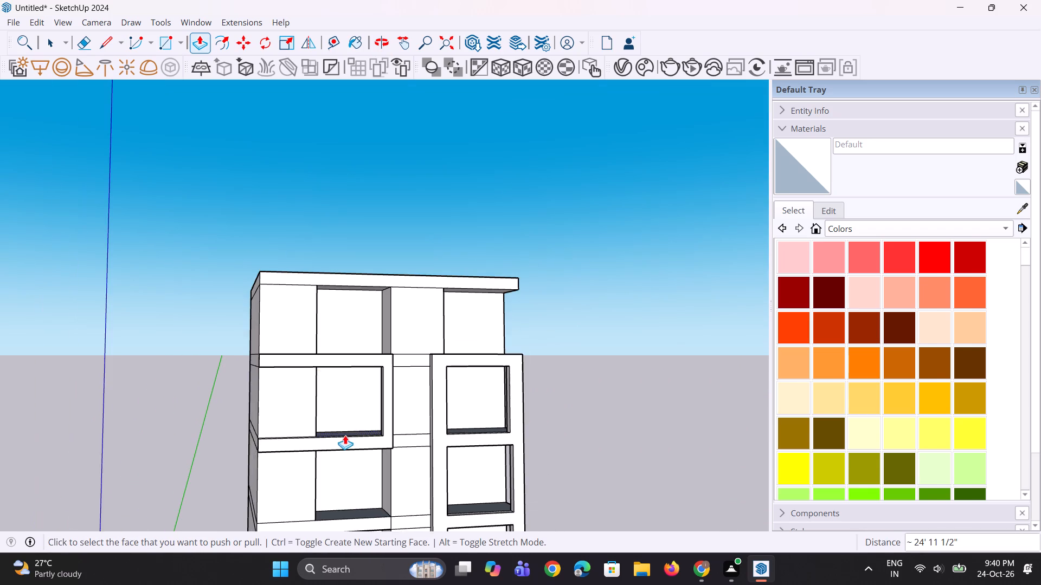
pyautogui.scroll(-4, 322, 362)
pyautogui.scroll(1, 325, 343)
pyautogui.scroll(-2, 325, 341)
pyautogui.scroll(6, 356, 474)
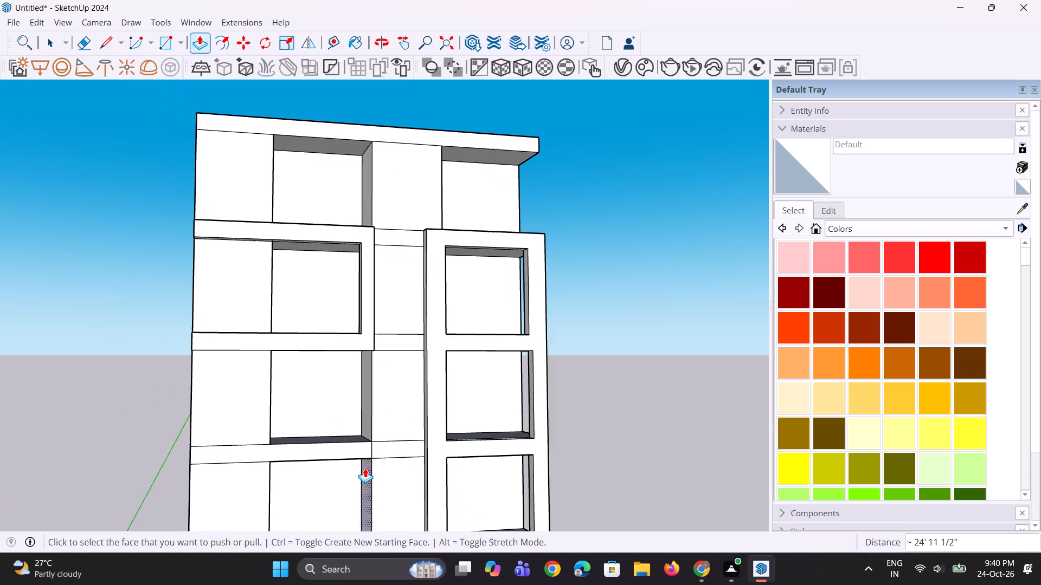
pyautogui.scroll(5, 365, 468)
pyautogui.moveTo(359, 457); pyautogui.dragTo(339, 461, button='middle')
pyautogui.click(340, 452)
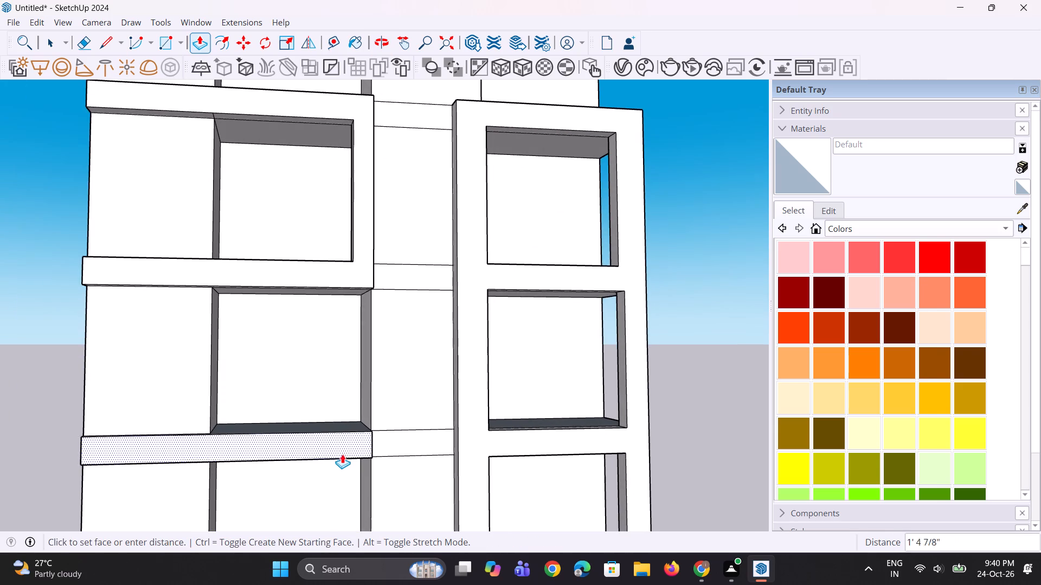
pyautogui.click(466, 444)
# Copy the inner end edge of the lower projecting band's underside 2' along the band to mark off its upright.
pyautogui.moveTo(367, 454); pyautogui.dragTo(405, 301, button='middle')
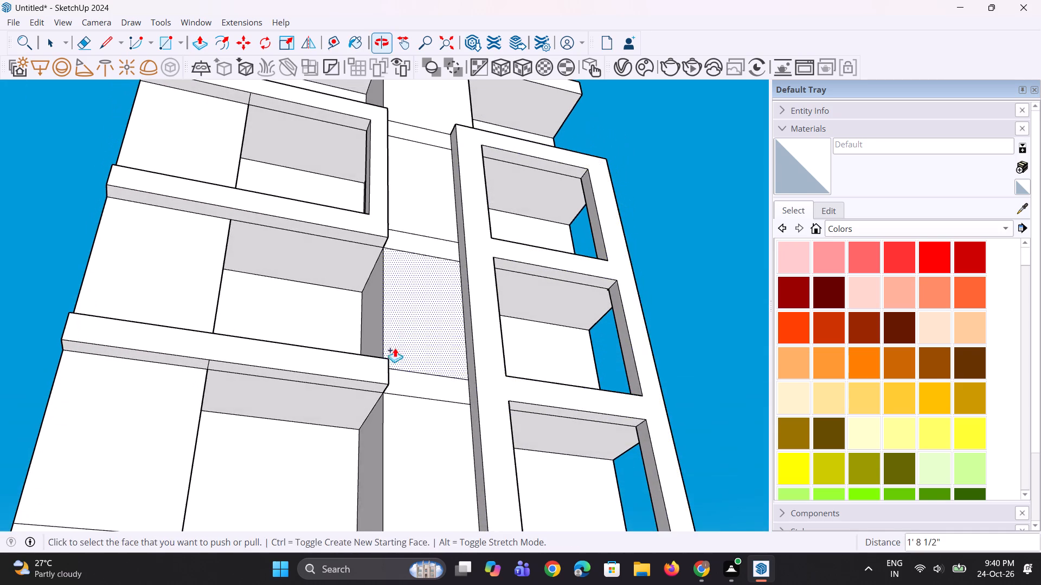
pyautogui.scroll(2, 385, 404)
pyautogui.moveTo(385, 404); pyautogui.dragTo(385, 376, button='middle')
pyautogui.press('space')
pyautogui.click(384, 370)
pyautogui.scroll(2, 384, 370)
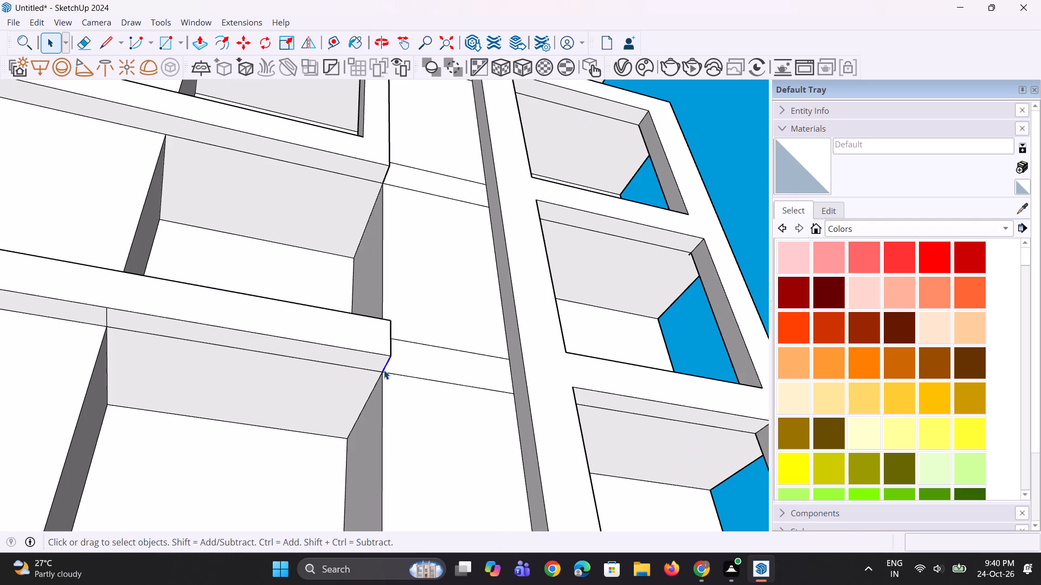
pyautogui.press('m')
pyautogui.click(378, 373)
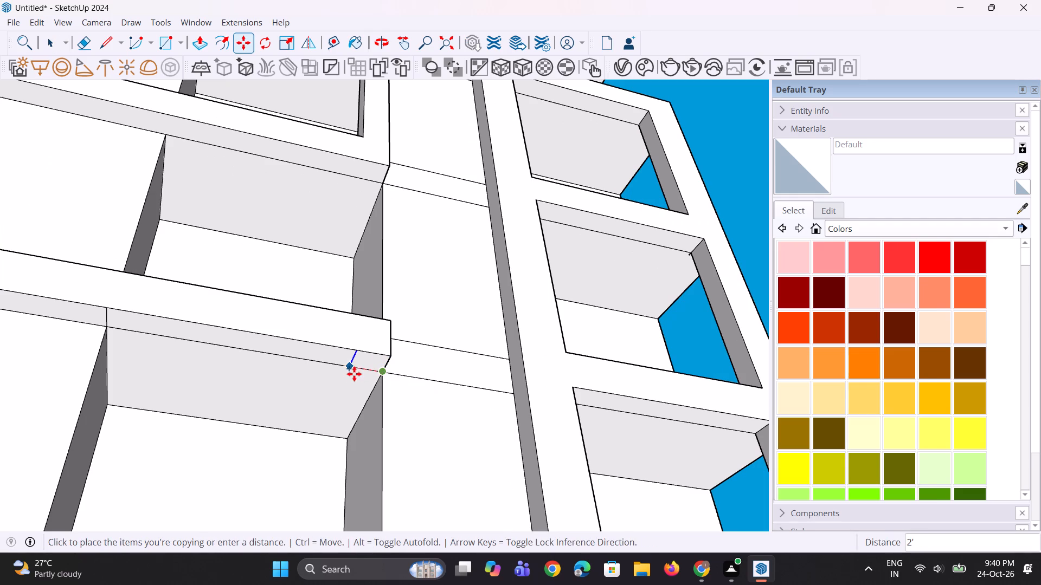
pyautogui.click(344, 373)
# Push/Pull the marked piece under the lower band down 16' 6 5/8" to the bottom of the next slab band.
pyautogui.press('p')
pyautogui.click(363, 361)
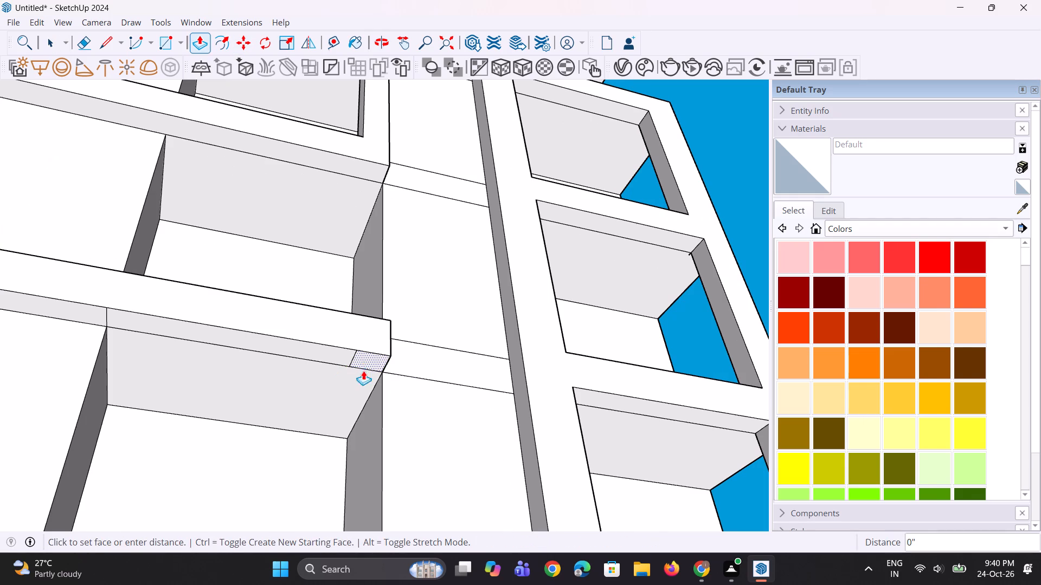
pyautogui.scroll(-10, 370, 383)
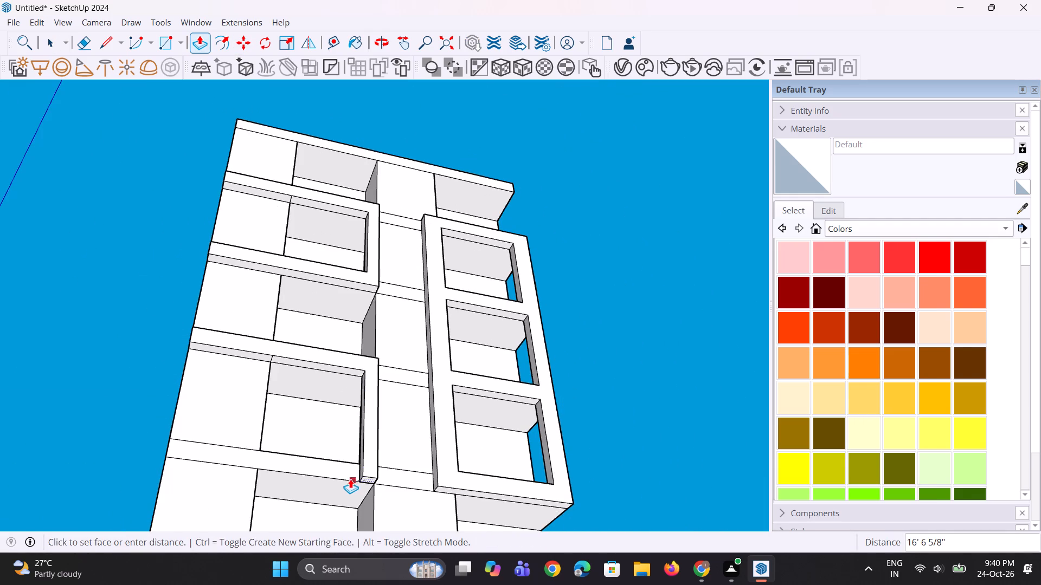
pyautogui.click(350, 479)
# Split the lower upright's side face at slab-top level with a 1' 8 1/2" line and Push/Pull the lower part about 24' 11 9/16" to the building corner.
pyautogui.moveTo(368, 400); pyautogui.dragTo(377, 498, button='middle')
pyautogui.scroll(-6, 421, 409)
pyautogui.moveTo(383, 454); pyautogui.dragTo(456, 508, button='middle')
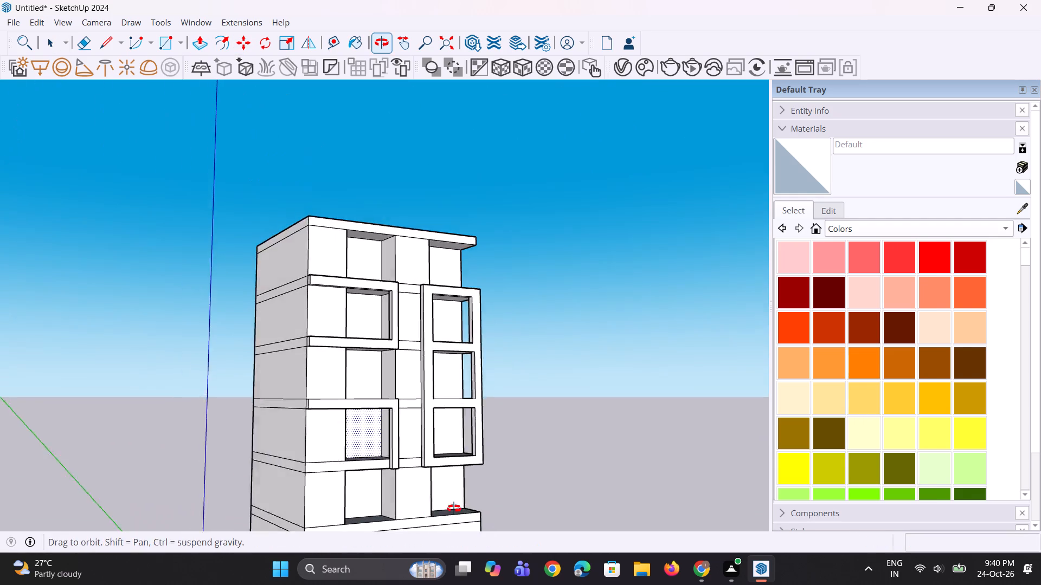
pyautogui.scroll(4, 418, 487)
pyautogui.scroll(15, 378, 456)
pyautogui.press('l')
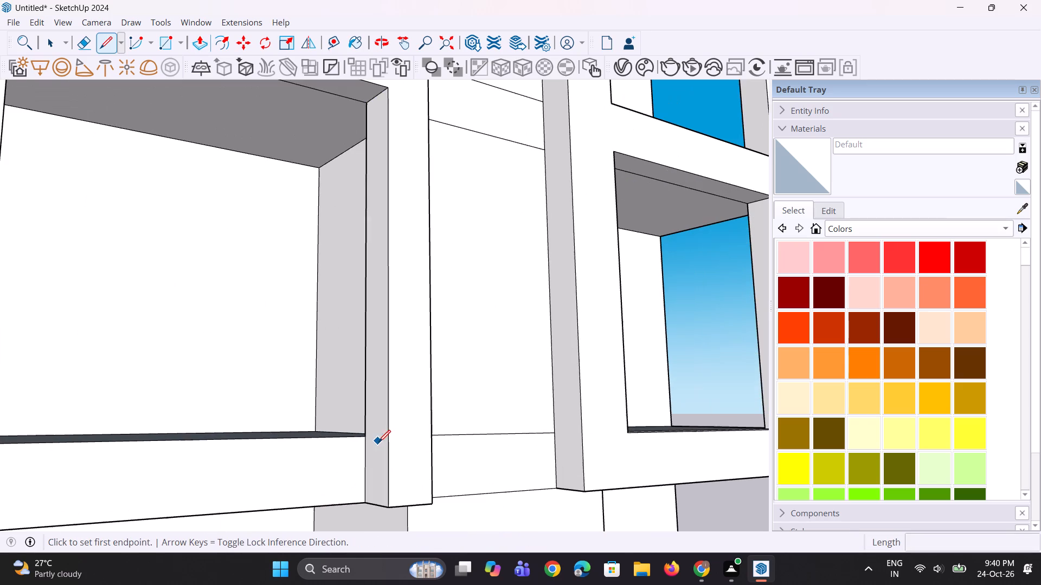
pyautogui.click(364, 436)
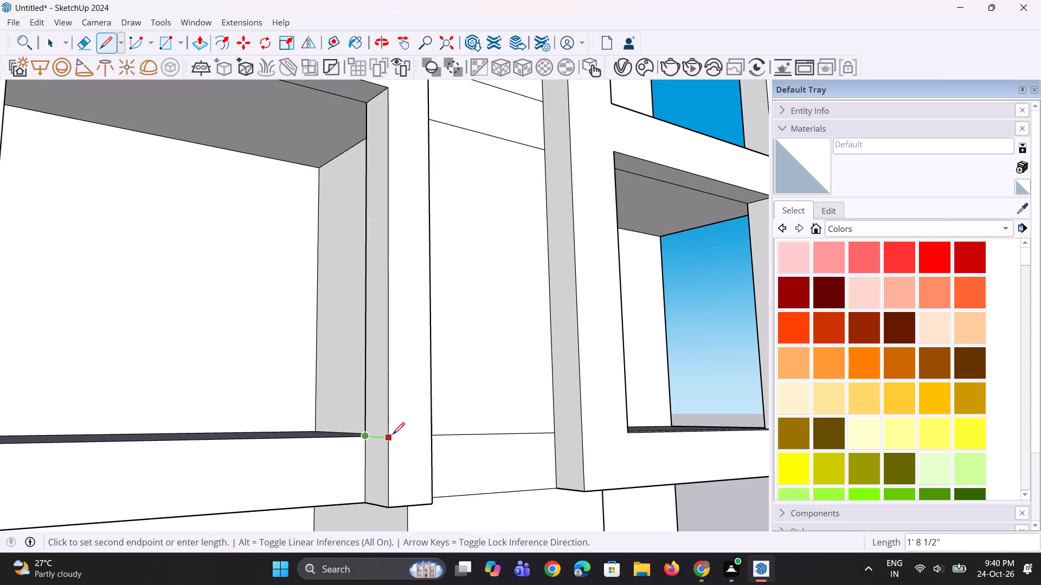
pyautogui.click(393, 434)
pyautogui.press('p')
pyautogui.click(370, 465)
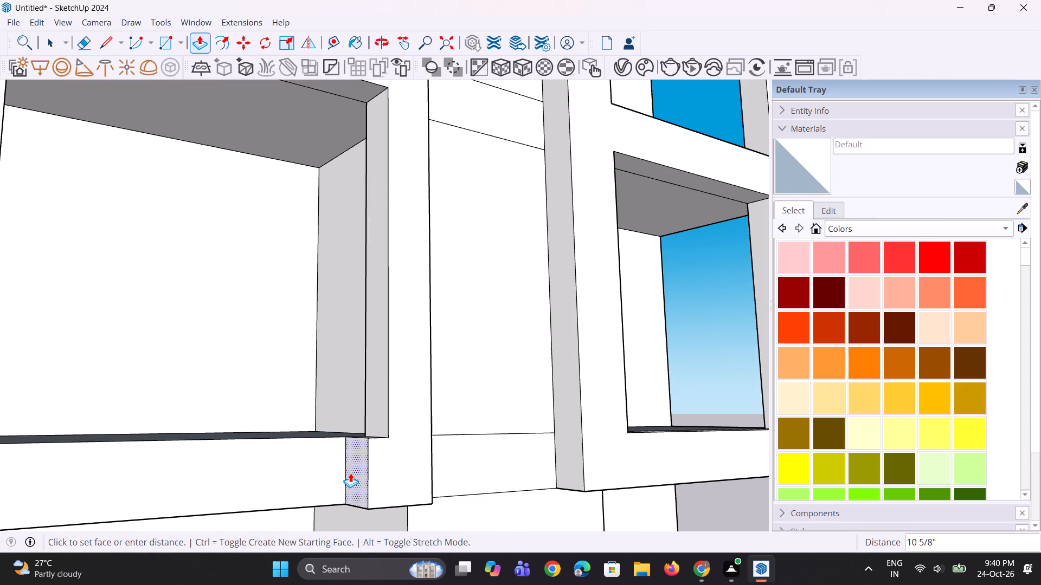
pyautogui.scroll(-12, 350, 473)
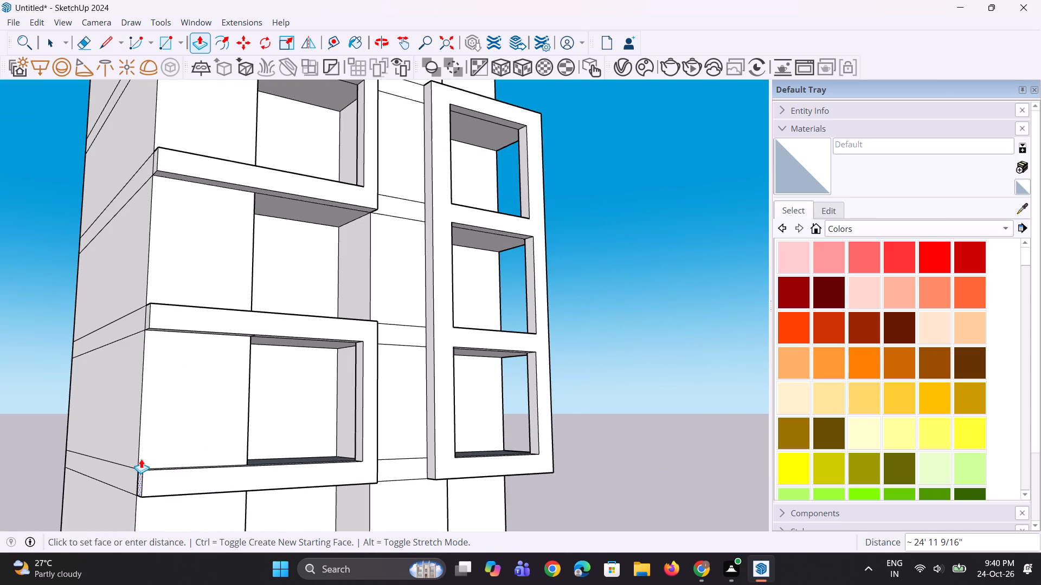
pyautogui.click(141, 454)
# Examine the facade with its two single-storey frames and three-bay frame from the front, the side and above.
pyautogui.moveTo(230, 438); pyautogui.dragTo(115, 482, button='middle')
pyautogui.scroll(-6, 191, 434)
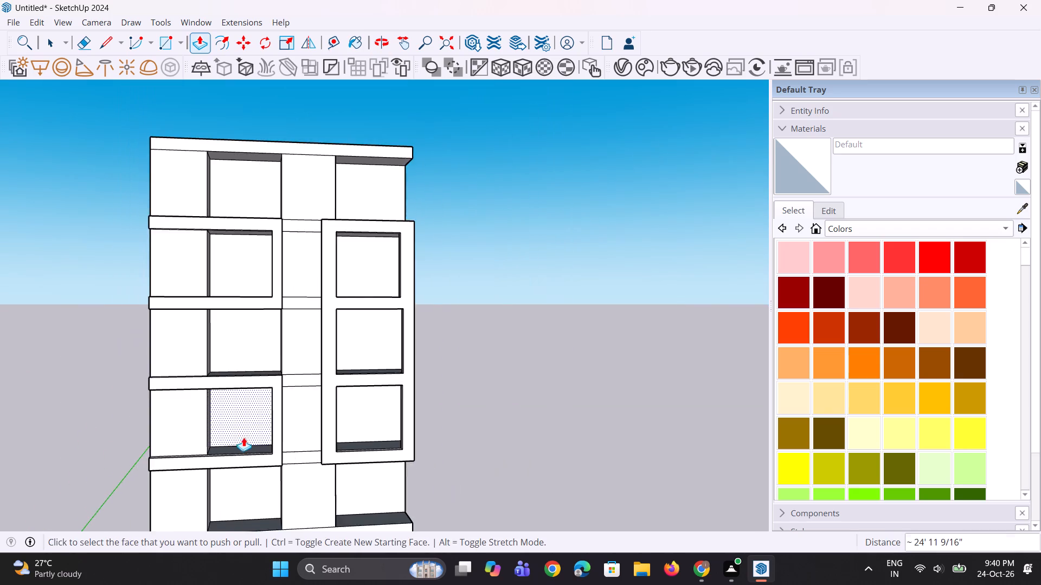
pyautogui.moveTo(243, 437); pyautogui.dragTo(304, 425, button='middle')
pyautogui.scroll(1, 243, 437)
pyautogui.scroll(-6, 344, 472)
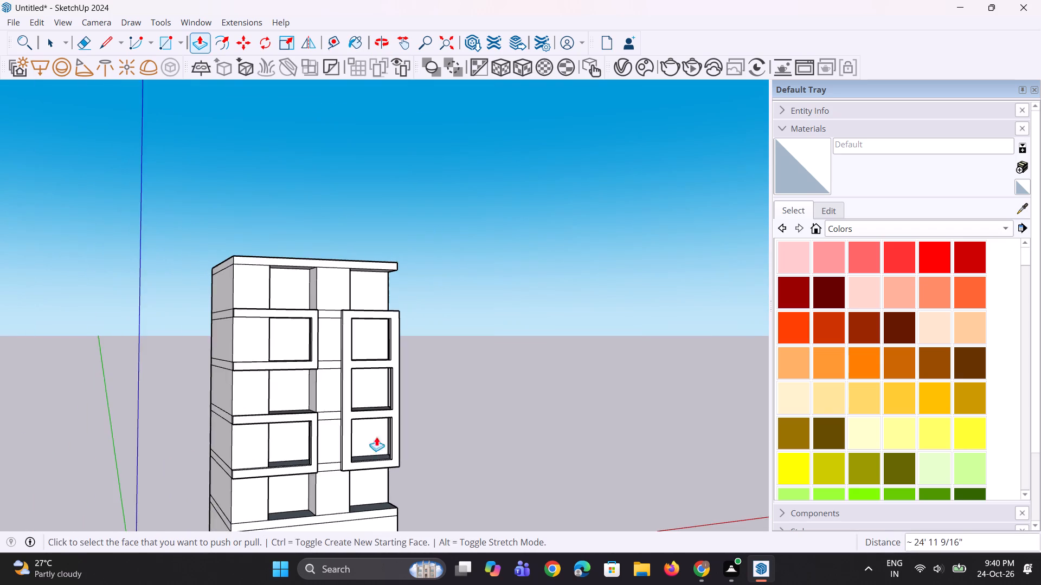
pyautogui.moveTo(372, 431); pyautogui.dragTo(312, 437, button='middle')
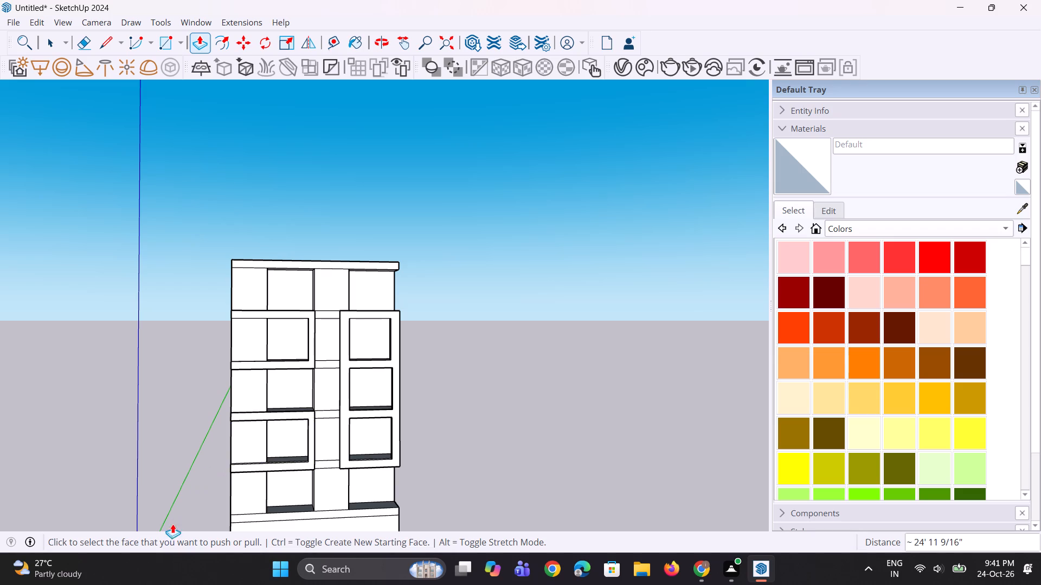
pyautogui.scroll(-4, 347, 334)
pyautogui.moveTo(339, 353); pyautogui.dragTo(324, 355, button='middle')
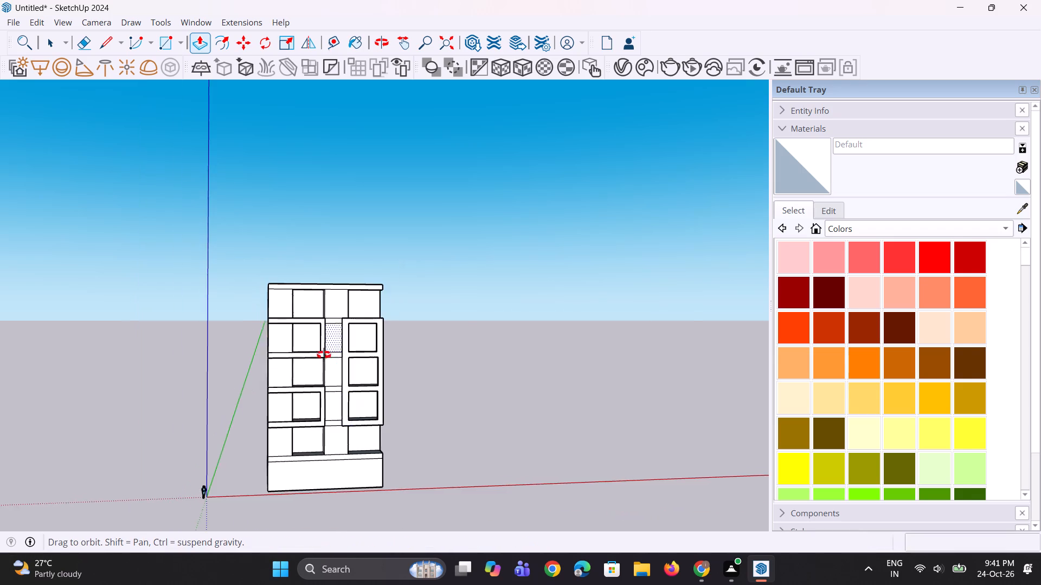
pyautogui.moveTo(324, 355); pyautogui.dragTo(314, 409, button='middle')
pyautogui.middleClick(314, 409)
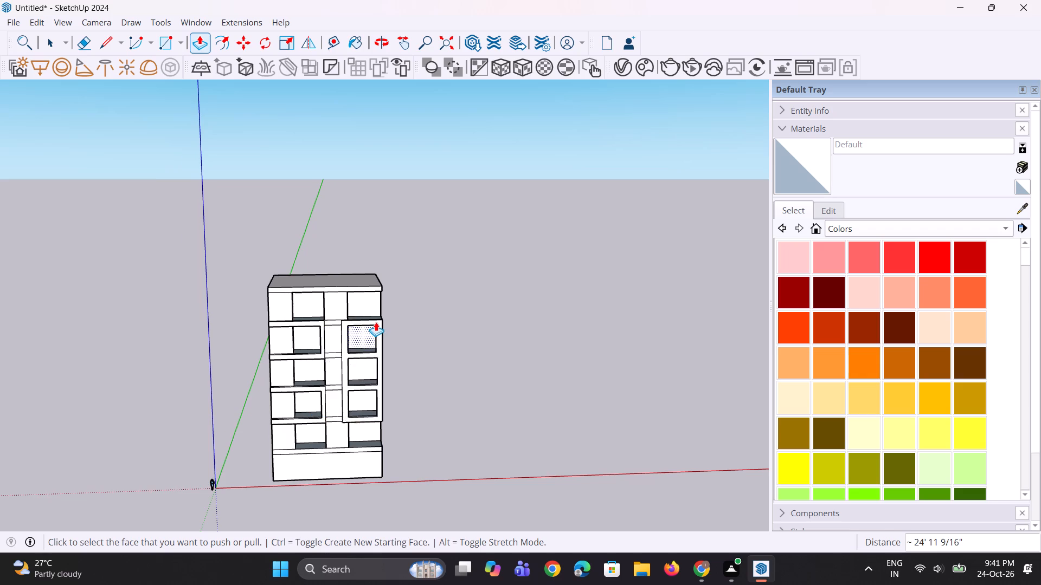
# Copy the outer vertical edge of the top-storey bay above the three-bay frame 2' inward to mark off a corner pier.
pyautogui.scroll(14, 376, 322)
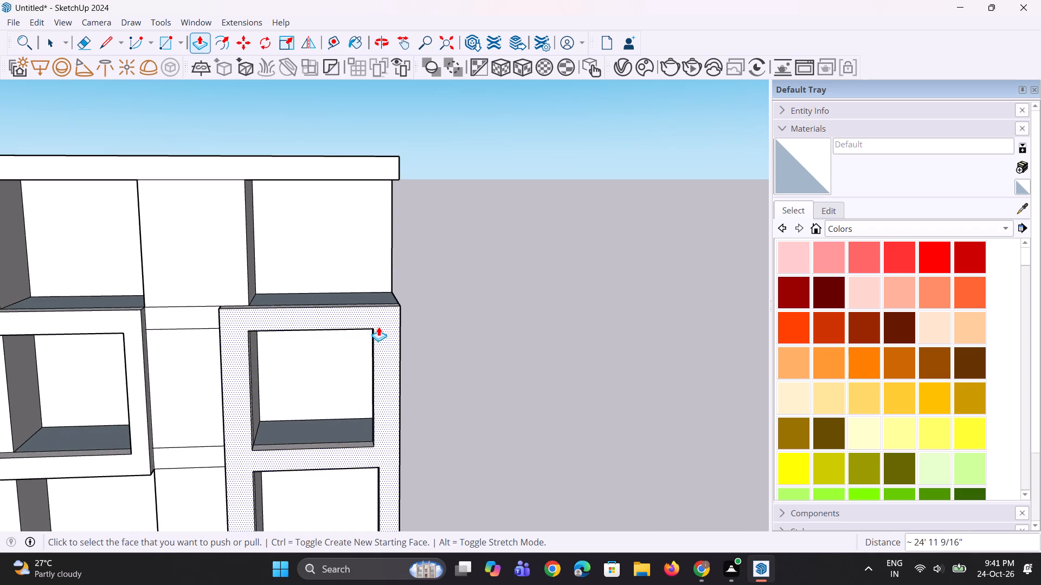
pyautogui.moveTo(378, 327); pyautogui.dragTo(356, 341, button='middle')
pyautogui.scroll(2, 389, 303)
pyautogui.press('space')
pyautogui.press('space')
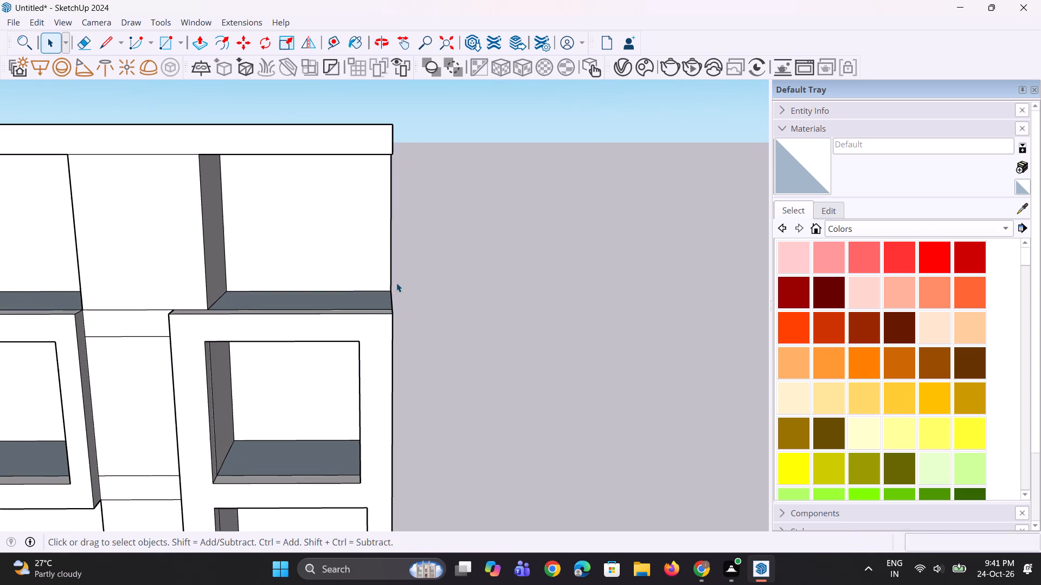
pyautogui.click(391, 275)
pyautogui.scroll(2, 391, 280)
pyautogui.press('m')
pyautogui.keyDown('ctrl'); pyautogui.scroll(1, 391, 280); pyautogui.keyUp('ctrl')
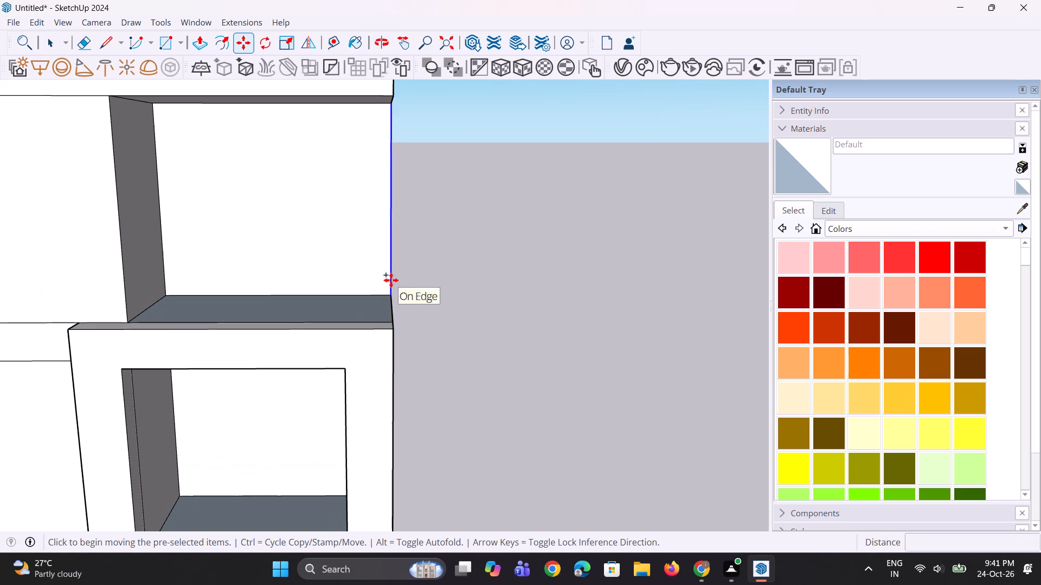
pyautogui.click(393, 297)
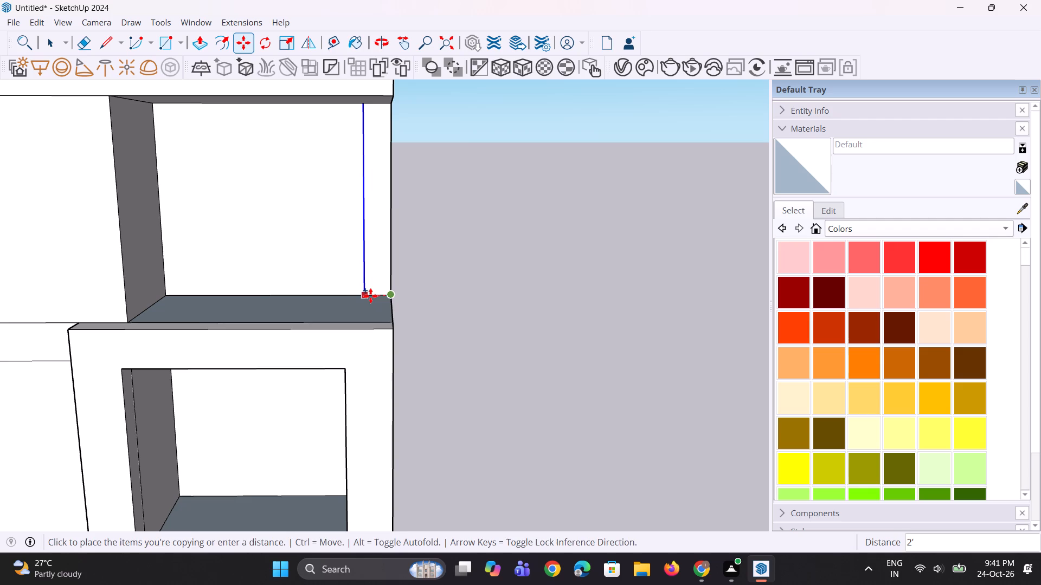
pyautogui.click(370, 296)
# Push/Pull the marked pier strip 8' 4 11/16" forward to the slab edge.
pyautogui.press('p')
pyautogui.click(376, 274)
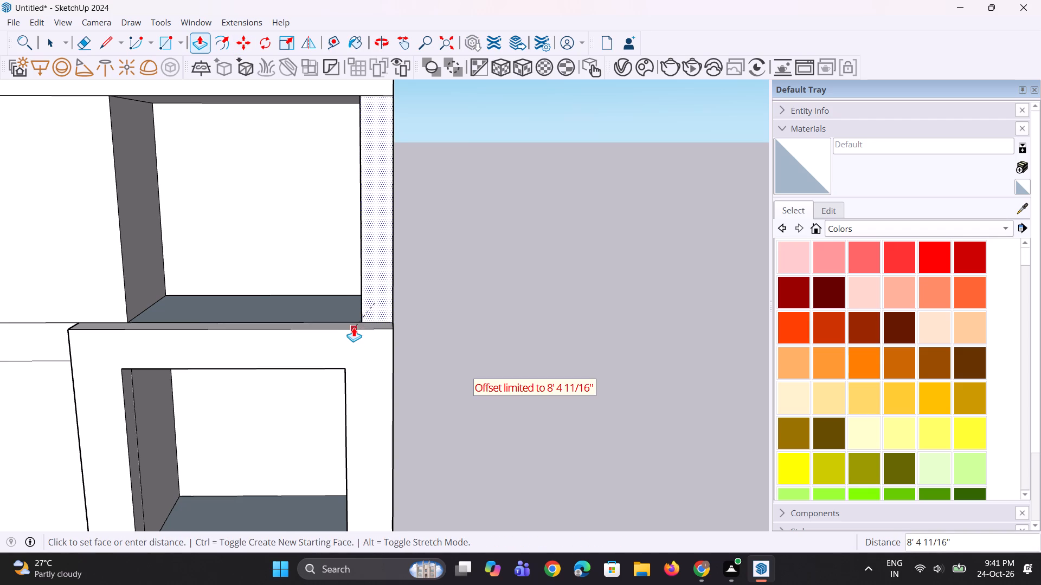
pyautogui.click(354, 327)
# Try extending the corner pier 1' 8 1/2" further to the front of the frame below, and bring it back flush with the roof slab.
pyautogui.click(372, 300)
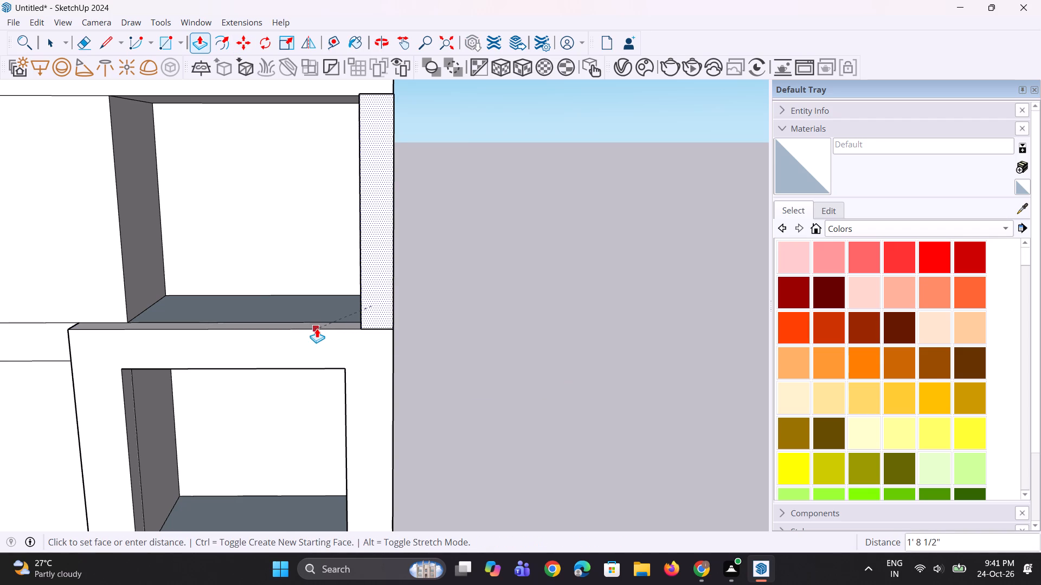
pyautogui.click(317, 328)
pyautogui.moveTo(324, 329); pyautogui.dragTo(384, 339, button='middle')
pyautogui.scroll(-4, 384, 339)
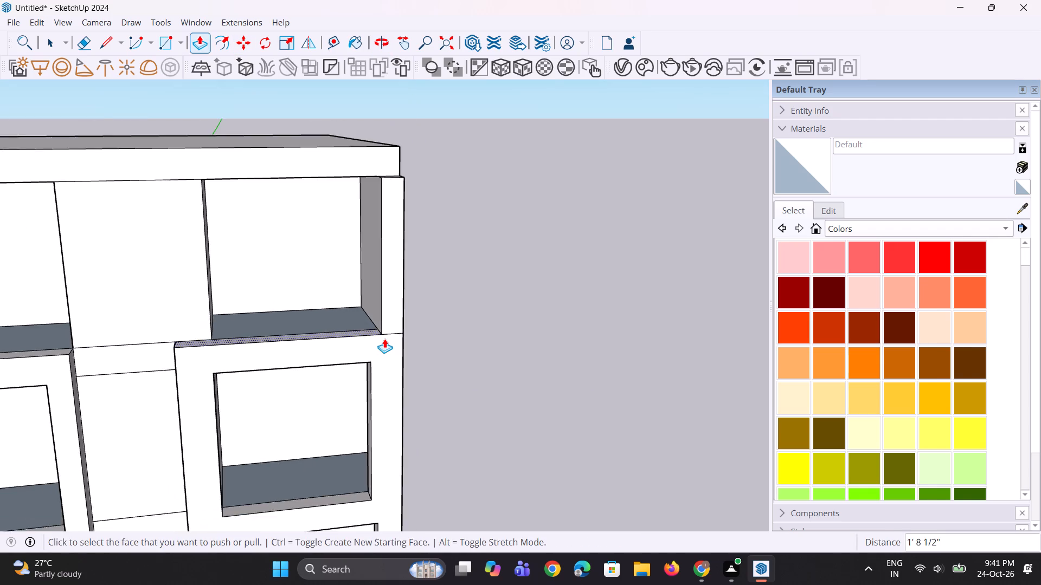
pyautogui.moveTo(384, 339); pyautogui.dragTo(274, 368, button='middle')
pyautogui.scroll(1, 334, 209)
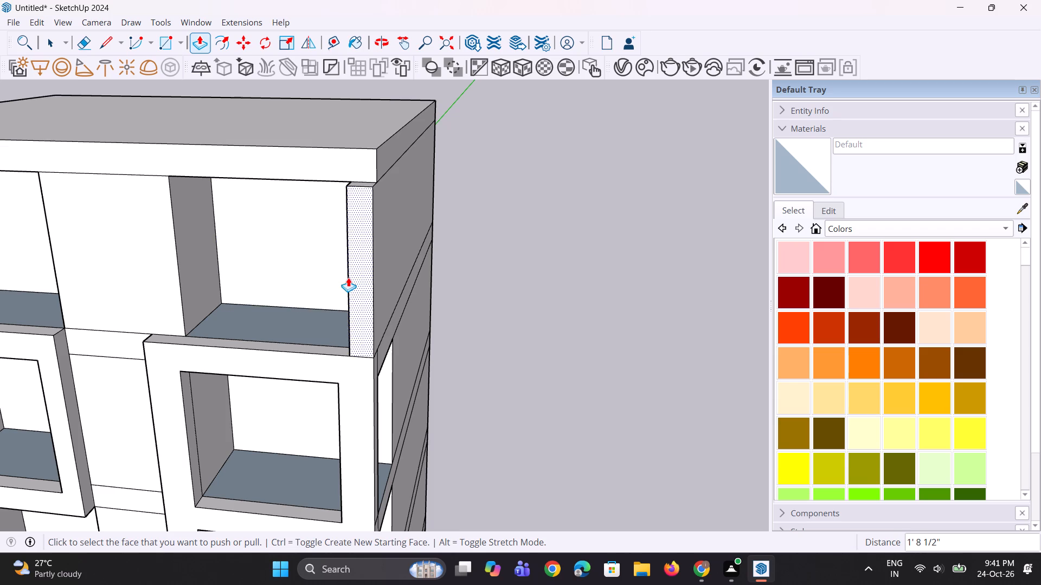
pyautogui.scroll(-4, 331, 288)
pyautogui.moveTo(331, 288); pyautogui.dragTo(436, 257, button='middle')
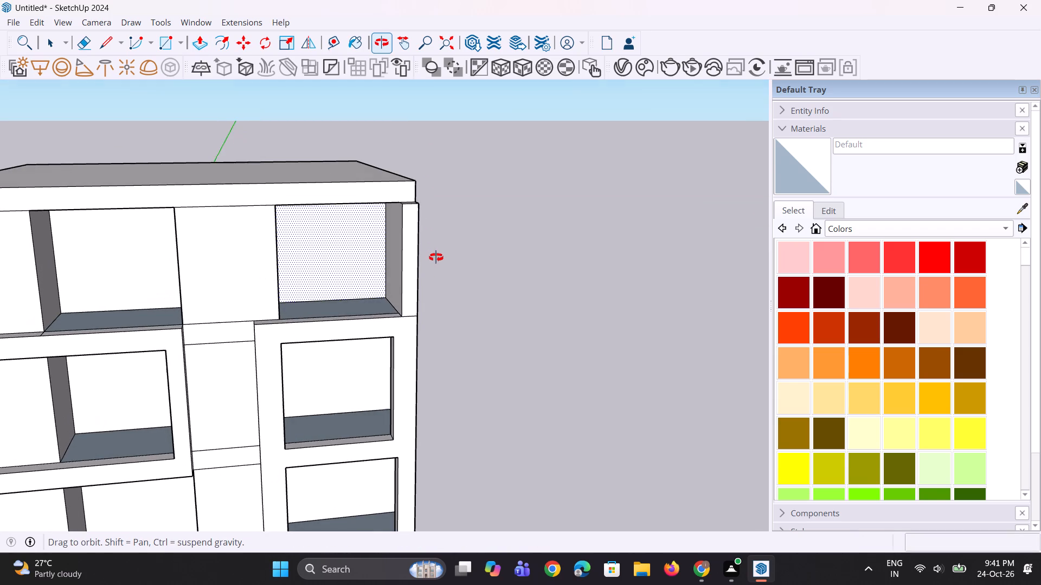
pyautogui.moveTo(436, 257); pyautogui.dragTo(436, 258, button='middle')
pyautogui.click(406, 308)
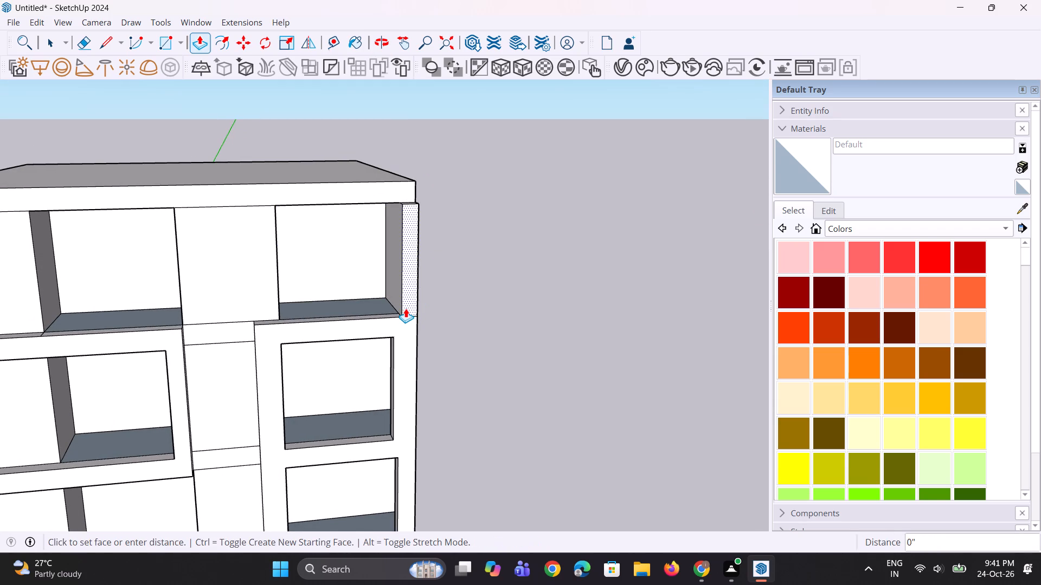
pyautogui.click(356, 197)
# Copy the front floor edge of the top-storey corner bay about 5 5/16" back along the floor to mark off a parapet strip.
pyautogui.moveTo(400, 289); pyautogui.dragTo(344, 332, button='middle')
pyautogui.scroll(-2, 351, 335)
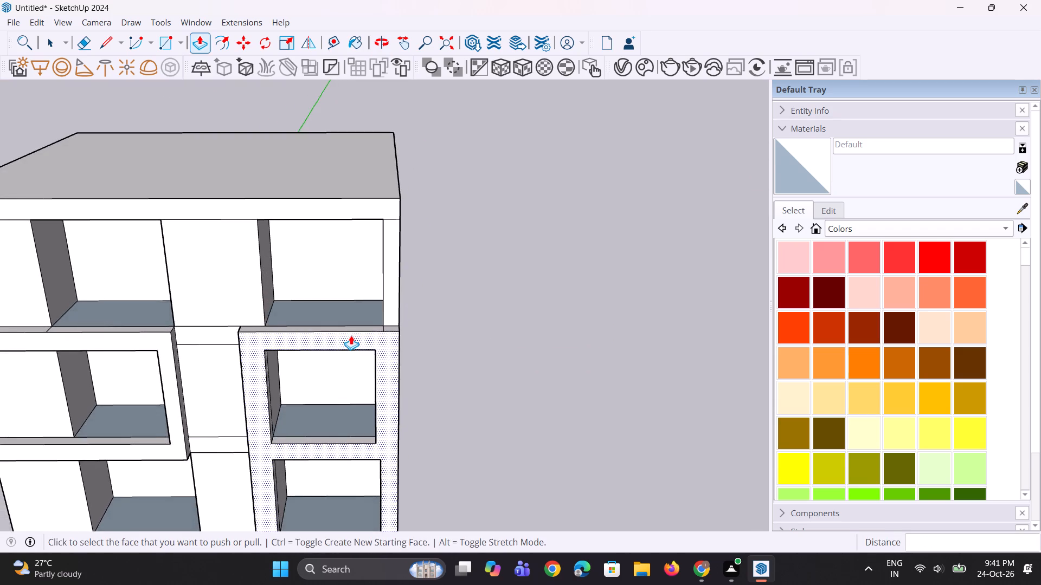
pyautogui.scroll(-3, 351, 335)
pyautogui.moveTo(351, 336); pyautogui.dragTo(349, 314, button='middle')
pyautogui.scroll(6, 319, 303)
pyautogui.moveTo(333, 334); pyautogui.dragTo(313, 399, button='middle')
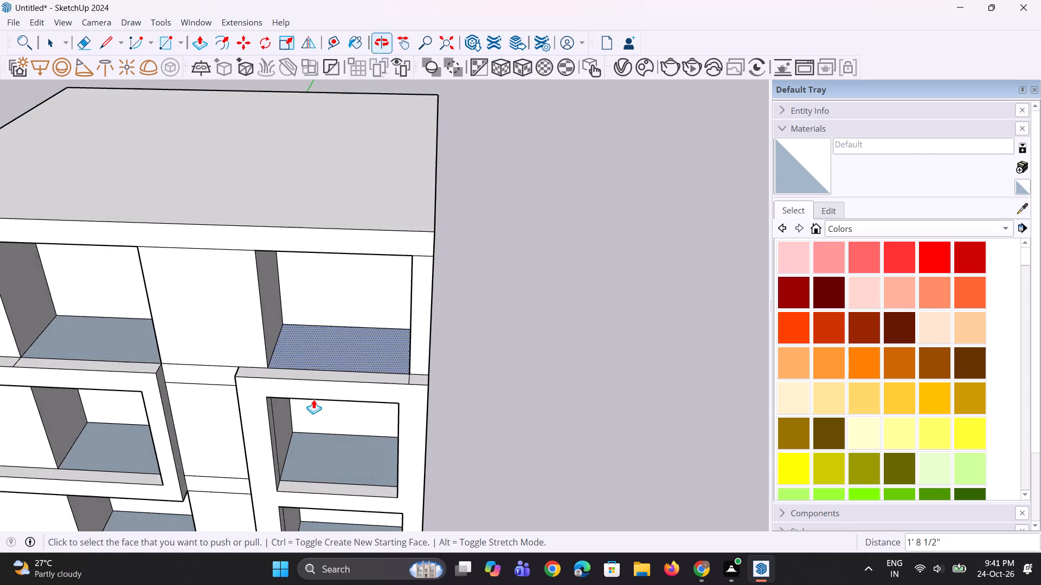
pyautogui.scroll(3, 321, 382)
pyautogui.press('space')
pyautogui.press('space')
pyautogui.click(324, 364)
pyautogui.click(324, 364)
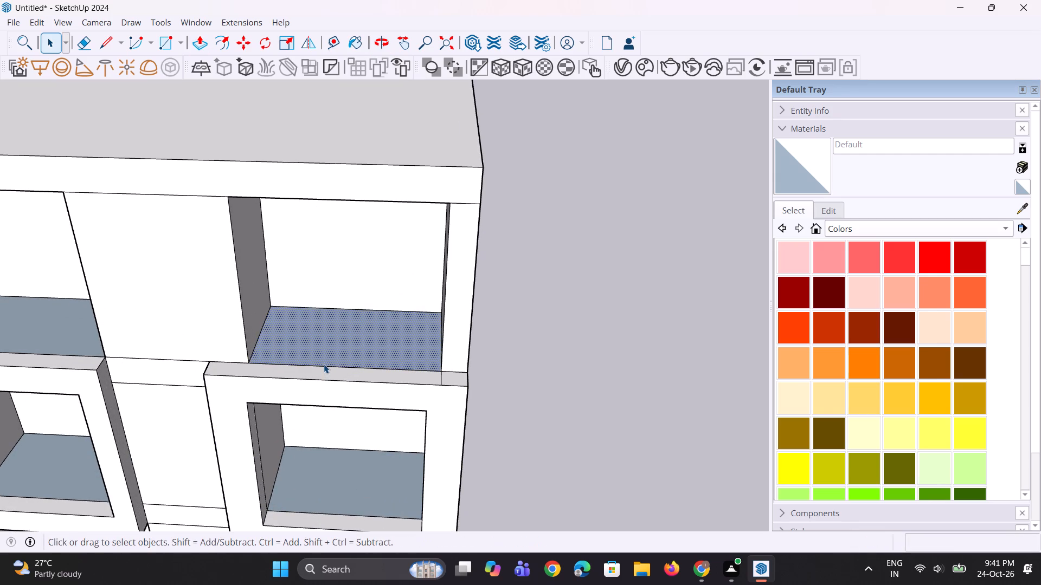
pyautogui.click(323, 366)
pyautogui.moveTo(249, 365); pyautogui.dragTo(237, 434, button='middle')
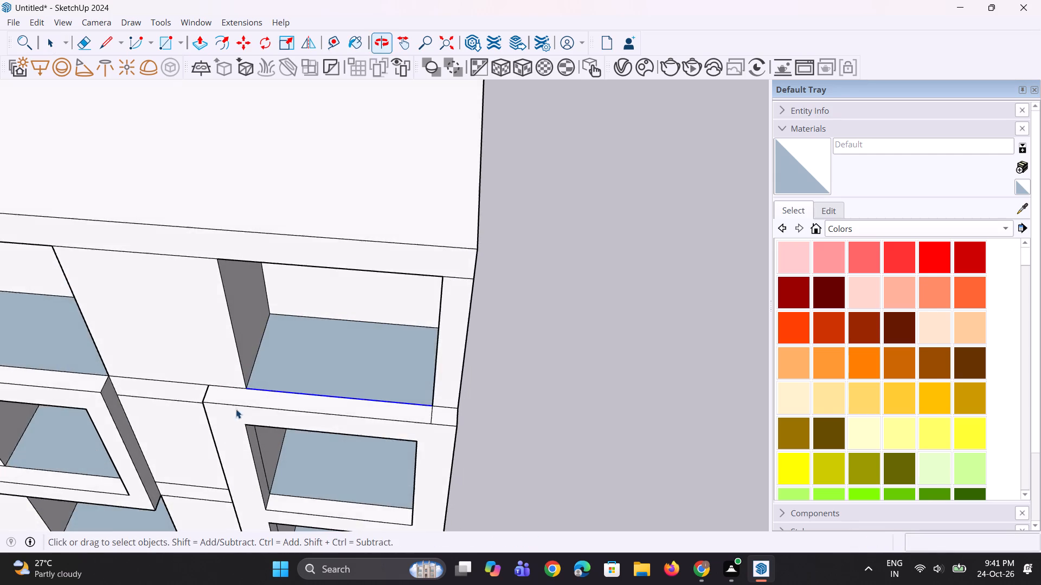
pyautogui.scroll(5, 244, 365)
pyautogui.press('m')
pyautogui.scroll(2, 248, 381)
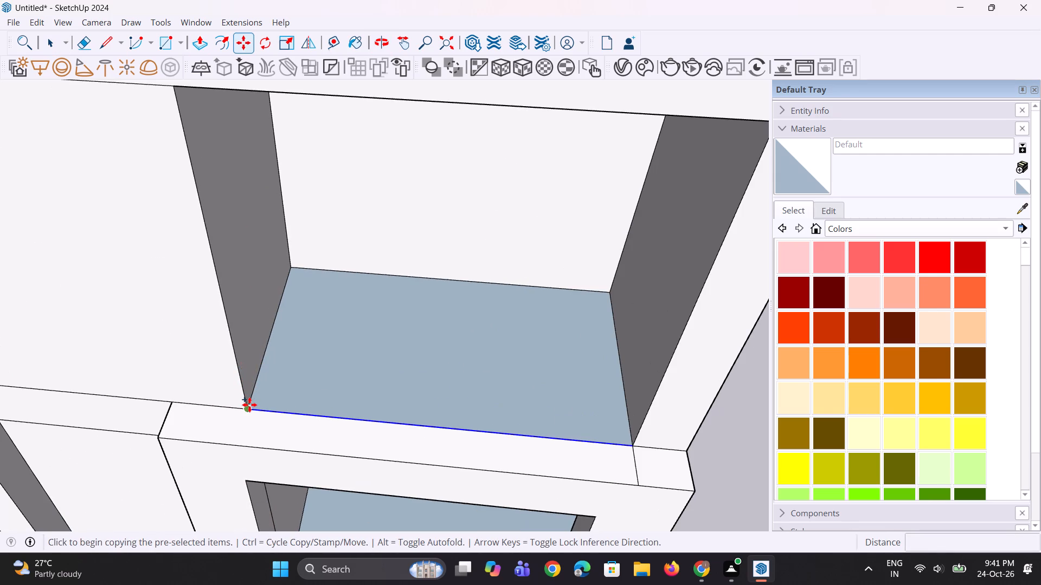
pyautogui.click(249, 405)
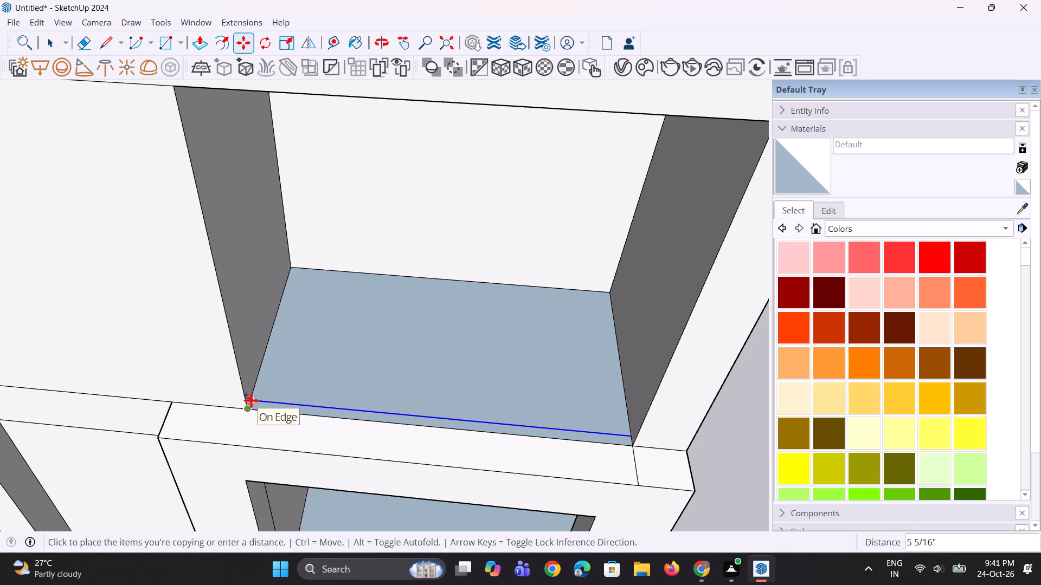
pyautogui.click(251, 400)
# Push/Pull the marked floor strip up 3' 1 1/8" to form the top bay's parapet.
pyautogui.press('p')
pyautogui.click(344, 411)
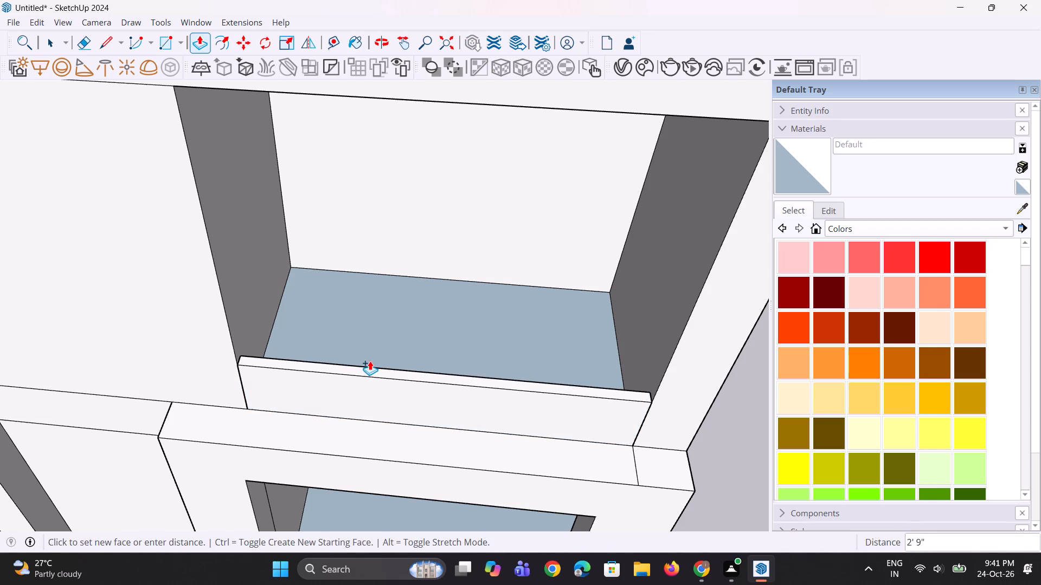
pyautogui.click(370, 360)
# Push/Pull the parapet's top face up 5" from a new starting face to add a coping band.
pyautogui.moveTo(369, 393); pyautogui.dragTo(371, 381, button='middle')
pyautogui.scroll(-5, 376, 429)
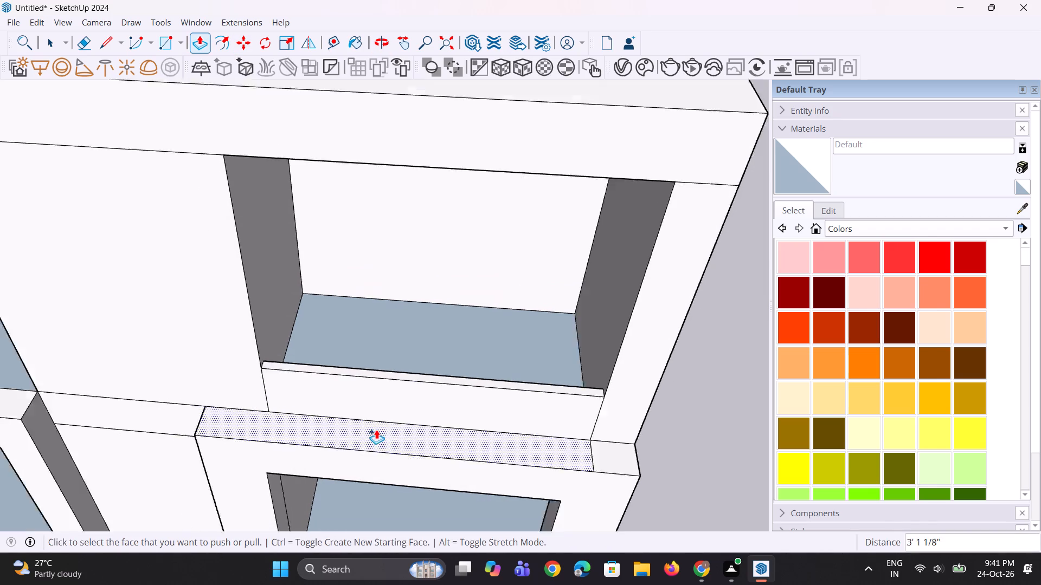
pyautogui.moveTo(381, 412); pyautogui.dragTo(398, 360, button='middle')
pyautogui.scroll(1, 383, 407)
pyautogui.scroll(3, 398, 366)
pyautogui.click(398, 366)
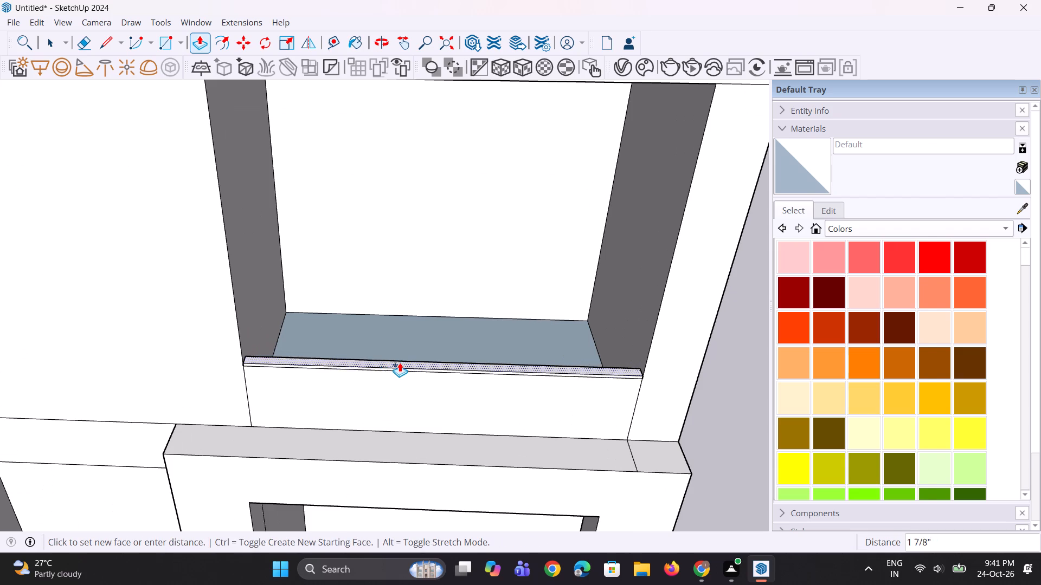
pyautogui.click(401, 357)
# Examine the facade and the top bay's new parapet from above and from the front.
pyautogui.moveTo(397, 404); pyautogui.dragTo(406, 368, button='middle')
pyautogui.scroll(-11, 406, 368)
pyautogui.scroll(-5, 361, 318)
pyautogui.moveTo(423, 417); pyautogui.dragTo(415, 450, button='middle')
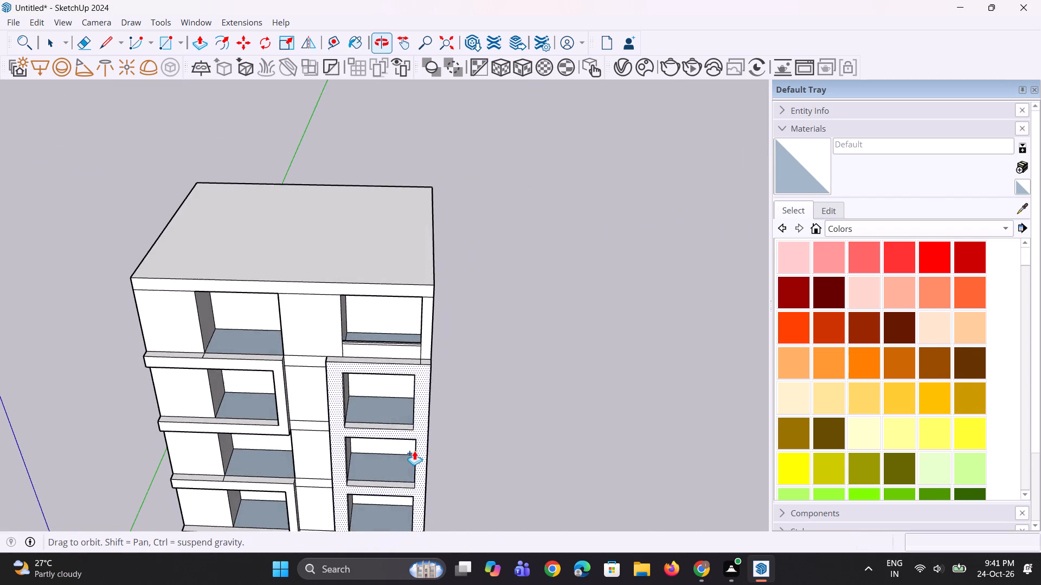
pyautogui.scroll(3, 384, 455)
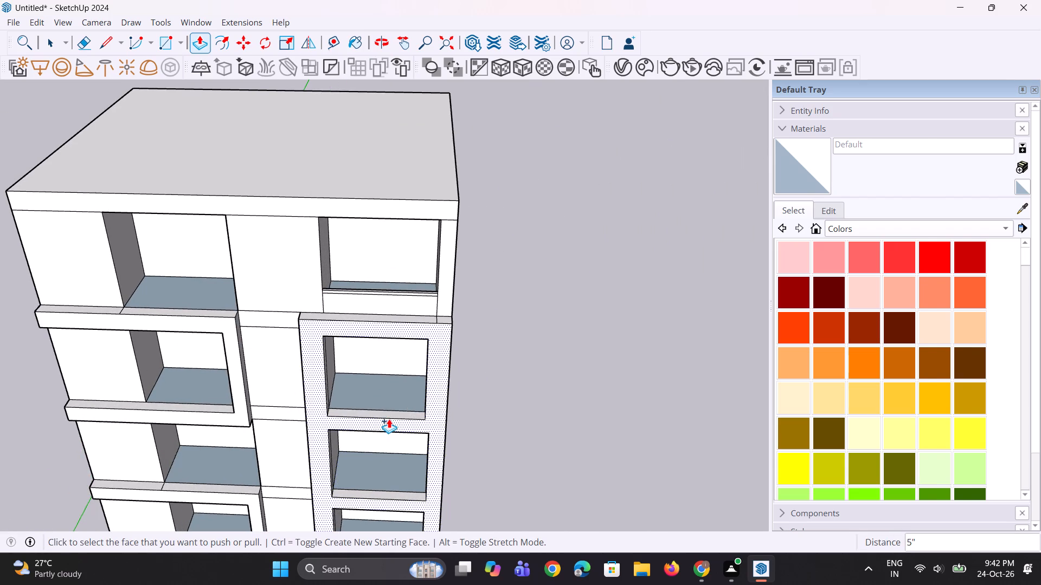
pyautogui.moveTo(389, 419); pyautogui.dragTo(371, 423, button='middle')
pyautogui.scroll(-5, 390, 402)
pyautogui.scroll(1, 390, 402)
pyautogui.moveTo(390, 402); pyautogui.dragTo(393, 386, button='middle')
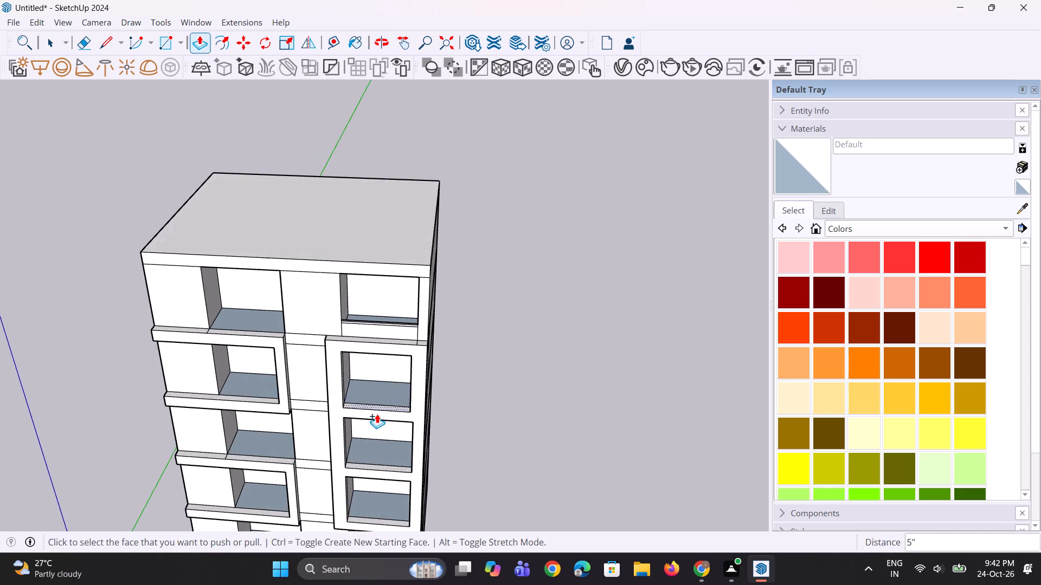
# Copy the front floor edge of the uppermost bay in the three-bay frame about 4 5/16" back into the recess.
pyautogui.scroll(4, 375, 417)
pyautogui.moveTo(377, 405); pyautogui.dragTo(372, 457, button='middle')
pyautogui.scroll(5, 353, 395)
pyautogui.press('space')
pyautogui.scroll(2, 382, 395)
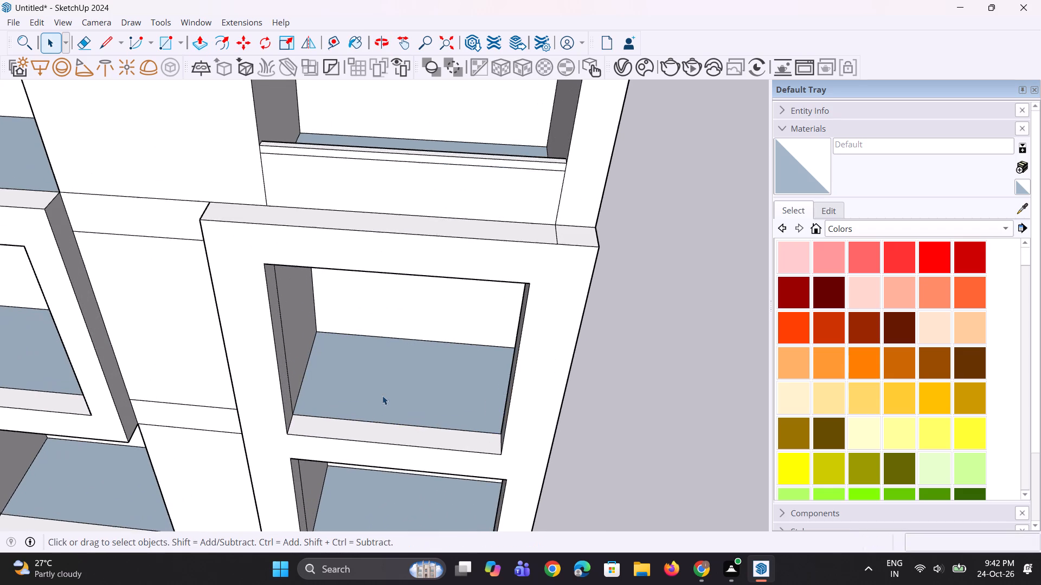
pyautogui.press('space')
pyautogui.click(368, 424)
pyautogui.click(369, 421)
pyautogui.scroll(2, 320, 421)
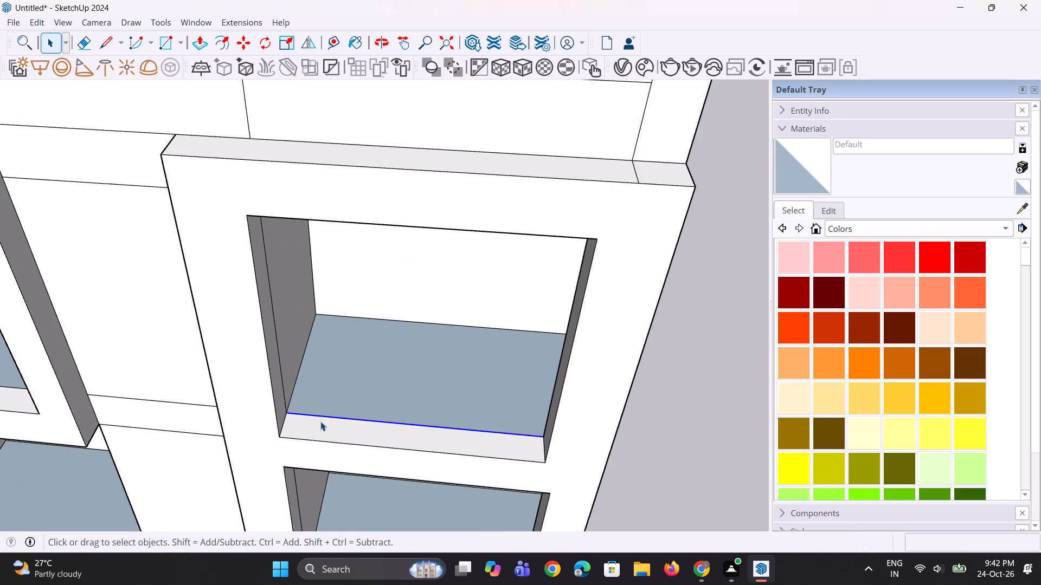
pyautogui.press('m')
pyautogui.scroll(3, 314, 422)
pyautogui.click(284, 410)
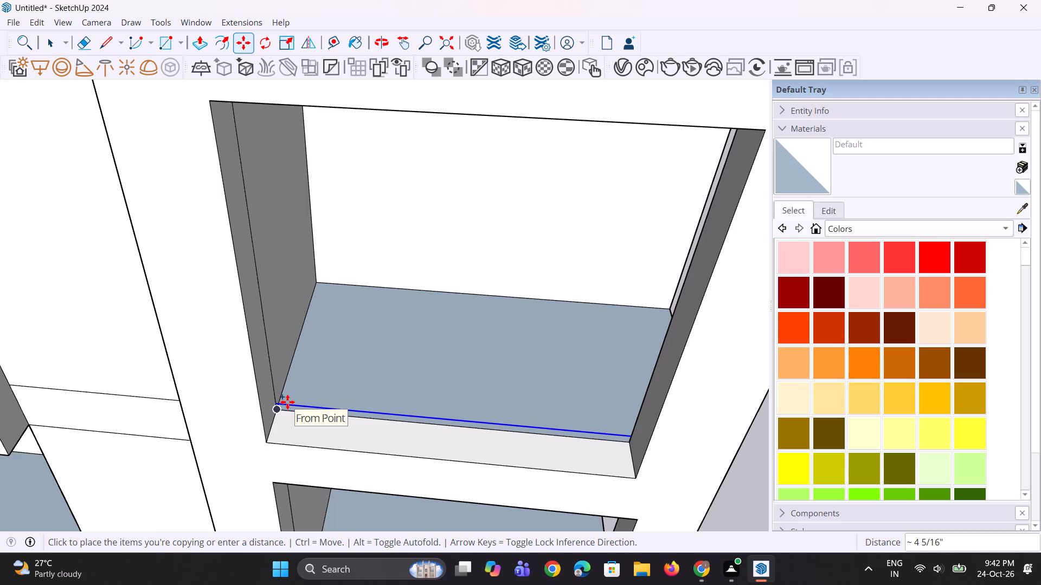
pyautogui.click(287, 402)
# Copy the front floor edge of the middle bay in the three-bay frame about 5 5/8" back along the floor.
pyautogui.scroll(2, 378, 419)
pyautogui.scroll(-3, 429, 340)
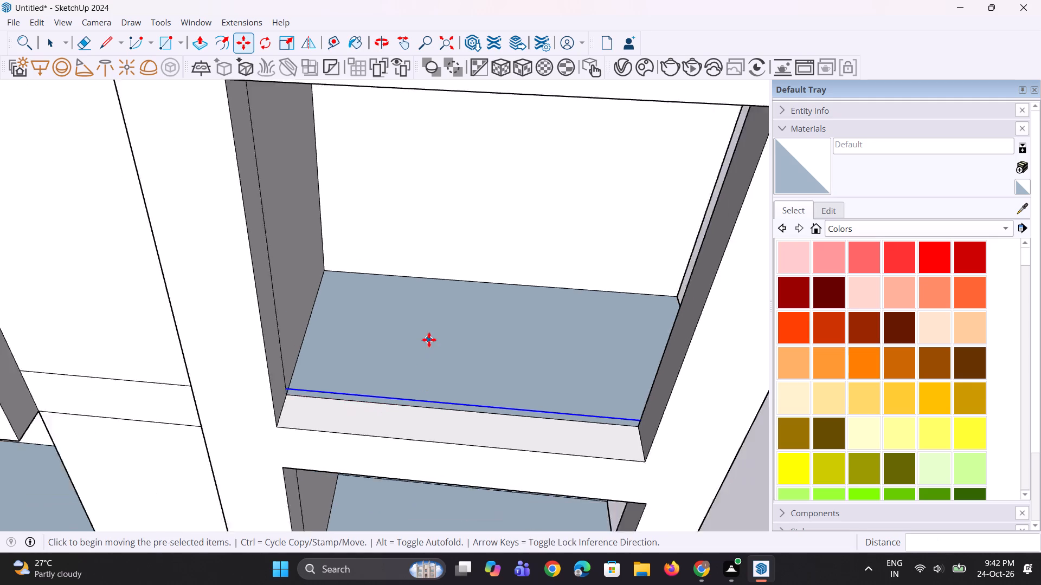
pyautogui.scroll(-12, 429, 340)
pyautogui.press('space')
pyautogui.press('space')
pyautogui.scroll(3, 383, 432)
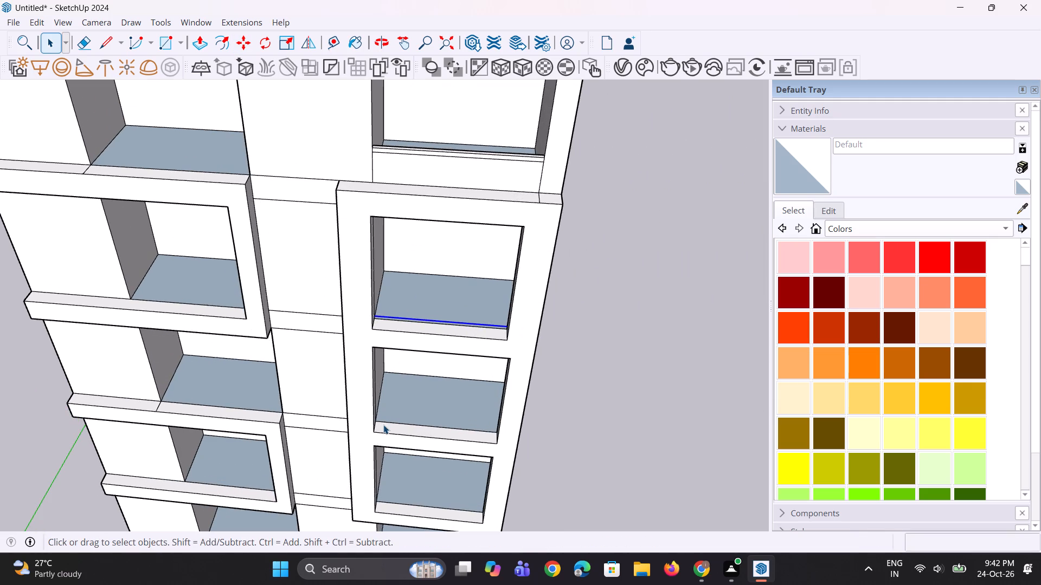
pyautogui.click(384, 422)
pyautogui.scroll(8, 382, 422)
pyautogui.press('m')
pyautogui.scroll(4, 414, 413)
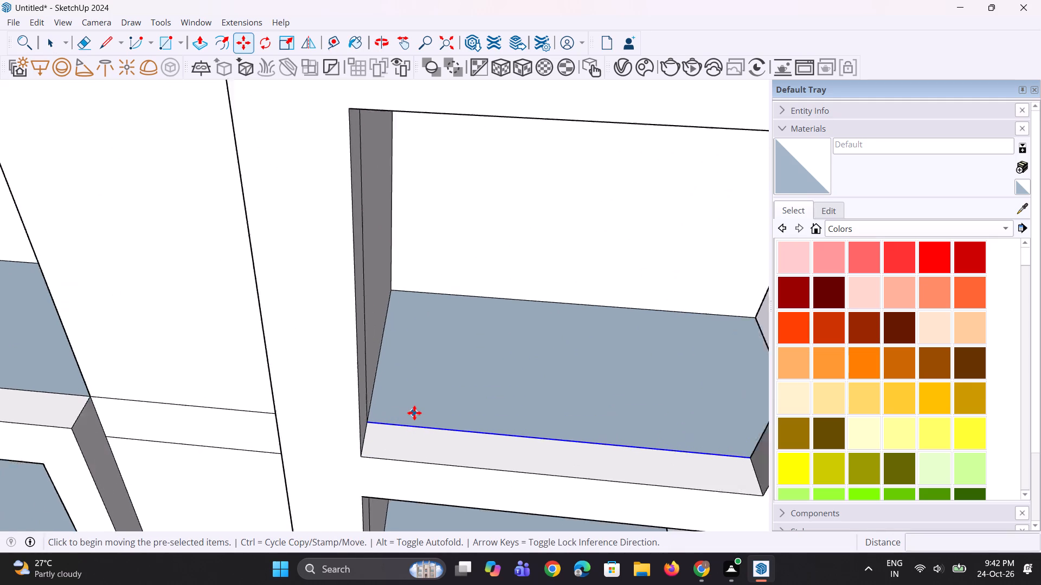
pyautogui.click(366, 418)
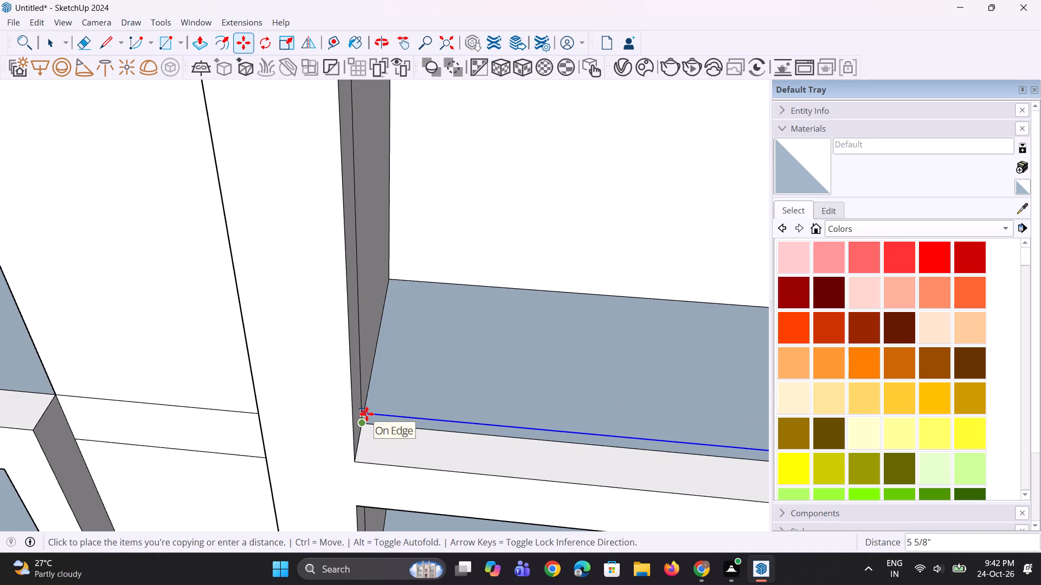
pyautogui.click(367, 414)
# Copy the front floor edge of the lowest bay in the three-bay frame about 4 7/16" back into the recess.
pyautogui.scroll(-6, 398, 383)
pyautogui.press('space')
pyautogui.scroll(-5, 390, 377)
pyautogui.press('space')
pyautogui.press('space')
pyautogui.scroll(-5, 390, 377)
pyautogui.scroll(2, 435, 416)
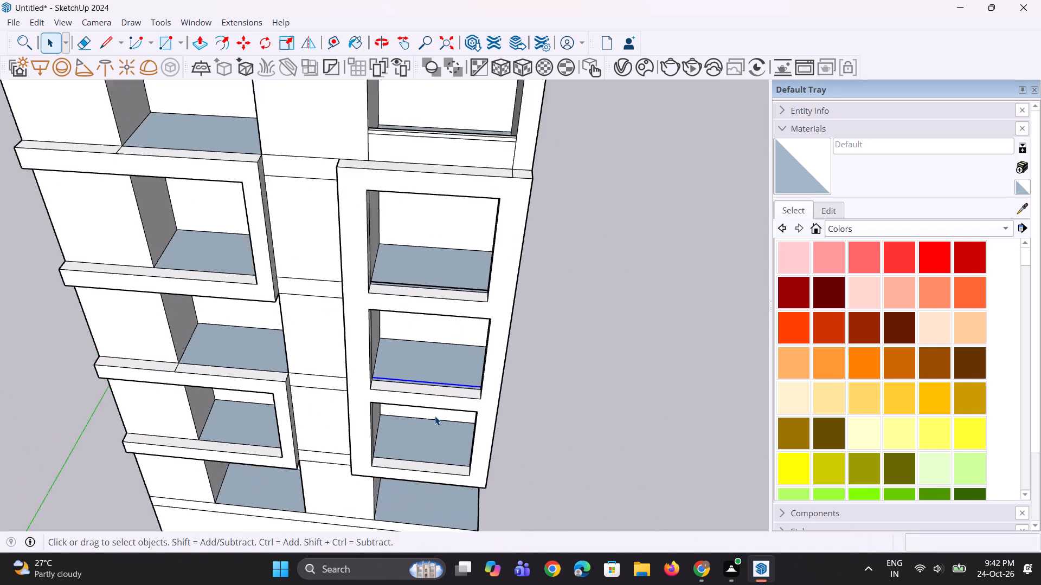
pyautogui.scroll(2, 435, 416)
pyautogui.scroll(3, 430, 461)
pyautogui.click(423, 477)
pyautogui.scroll(4, 369, 470)
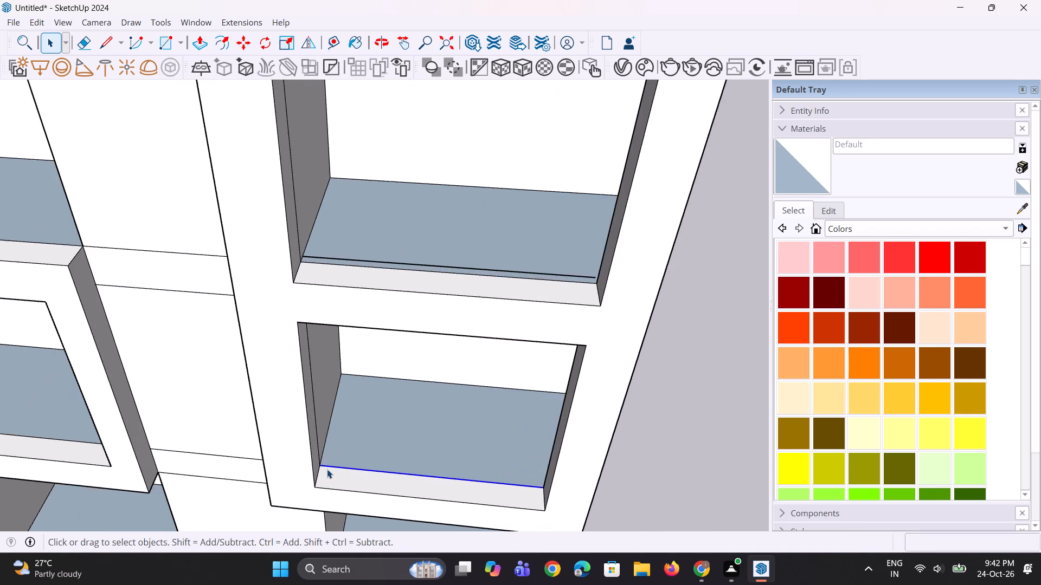
pyautogui.scroll(2, 327, 469)
pyautogui.press('m')
pyautogui.scroll(3, 326, 465)
pyautogui.click(318, 463)
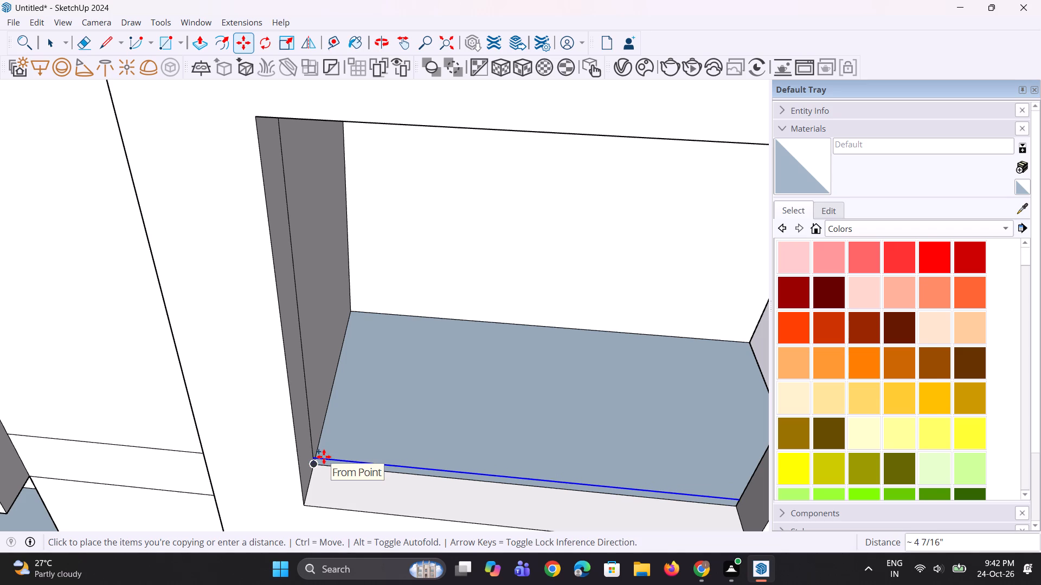
pyautogui.click(324, 457)
pyautogui.moveTo(464, 466); pyautogui.dragTo(400, 503, button='middle')
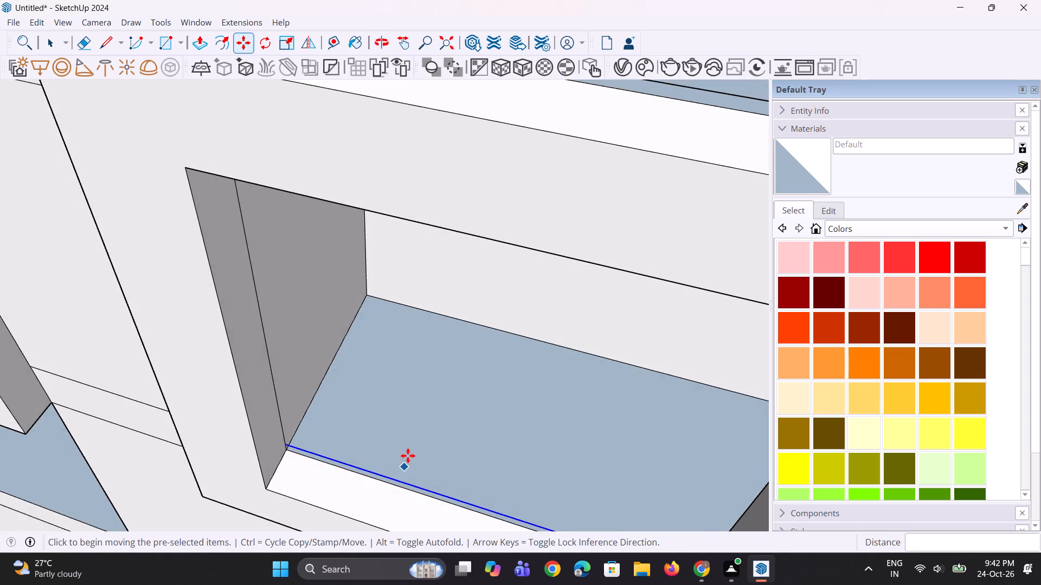
pyautogui.scroll(-11, 408, 456)
pyautogui.moveTo(437, 489); pyautogui.dragTo(496, 463, button='middle')
pyautogui.press('space')
pyautogui.scroll(4, 517, 395)
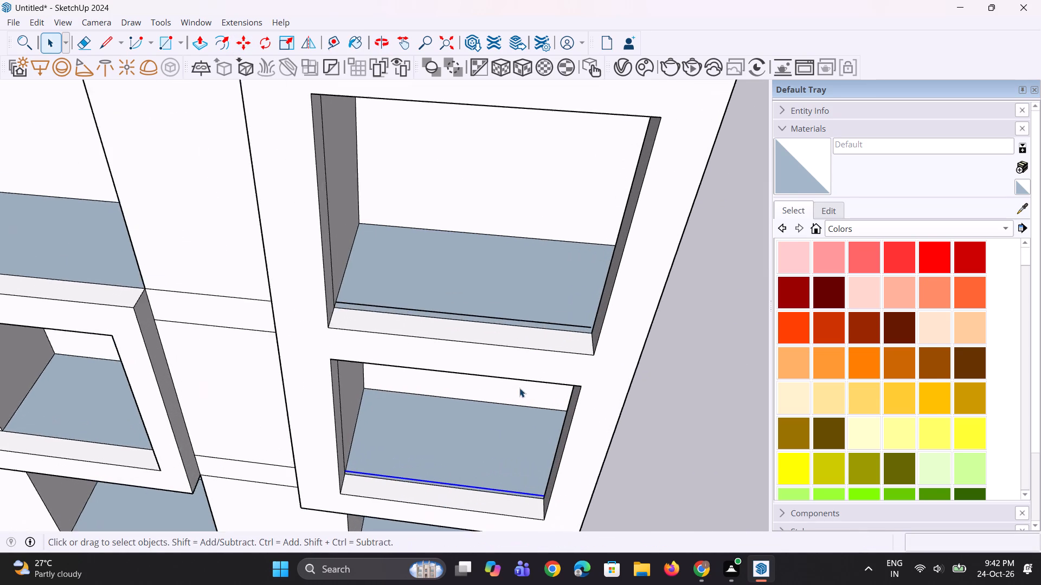
# Draw a short line from the end of the middle bay's copied floor edge to the front floor corner, closing the strip.
pyautogui.moveTo(534, 382); pyautogui.dragTo(563, 471, button='middle')
pyautogui.scroll(7, 615, 402)
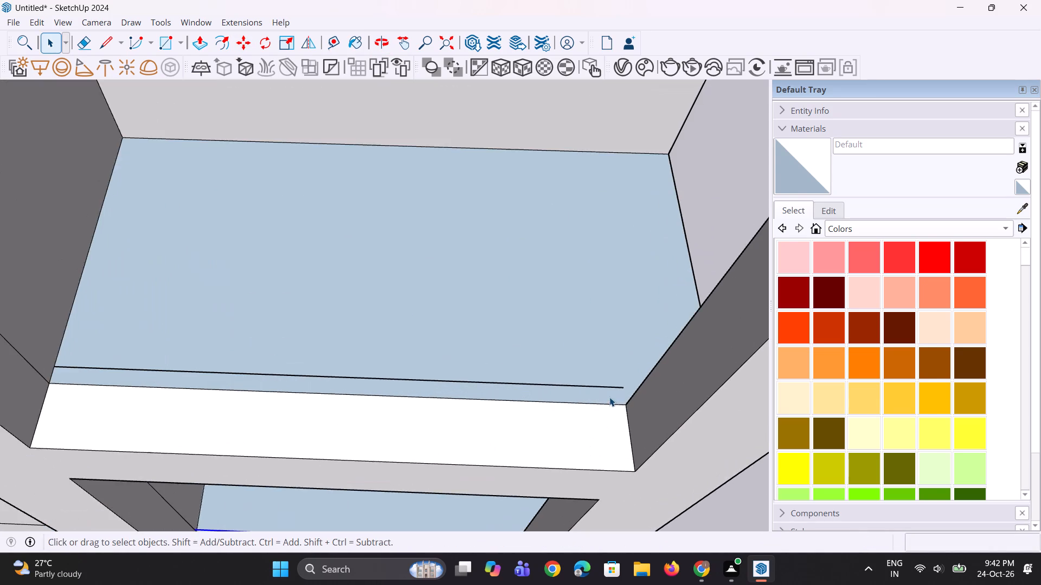
pyautogui.moveTo(609, 397); pyautogui.dragTo(633, 408, button='middle')
pyautogui.scroll(2, 628, 394)
pyautogui.press('l')
pyautogui.scroll(2, 630, 394)
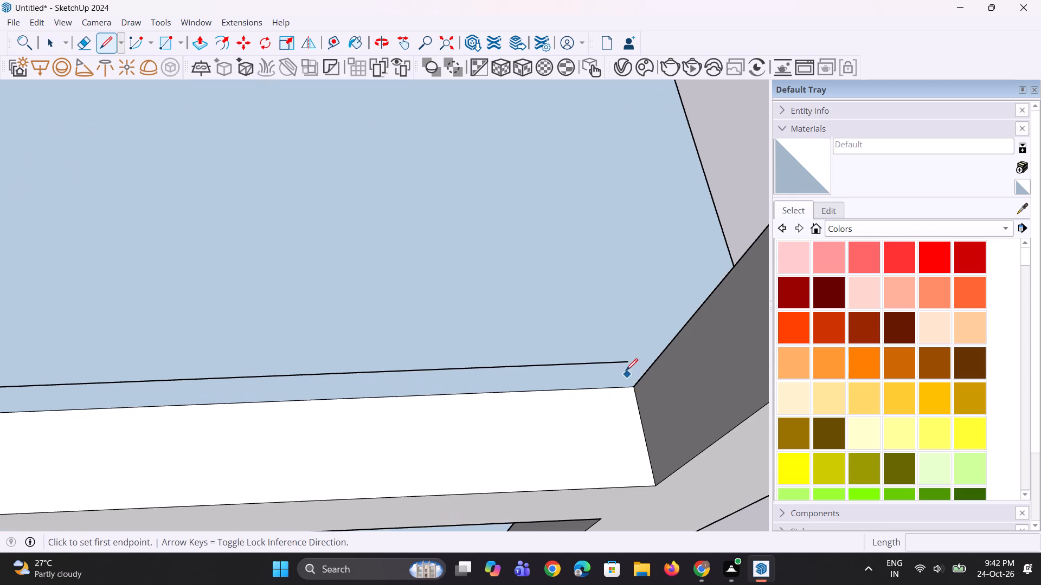
pyautogui.click(626, 362)
pyautogui.click(631, 386)
pyautogui.scroll(-14, 579, 376)
# Delete the copied floor edge in the lowest bay of the three-bay frame.
pyautogui.scroll(-5, 506, 367)
pyautogui.press('space')
pyautogui.press('space')
pyautogui.scroll(3, 523, 471)
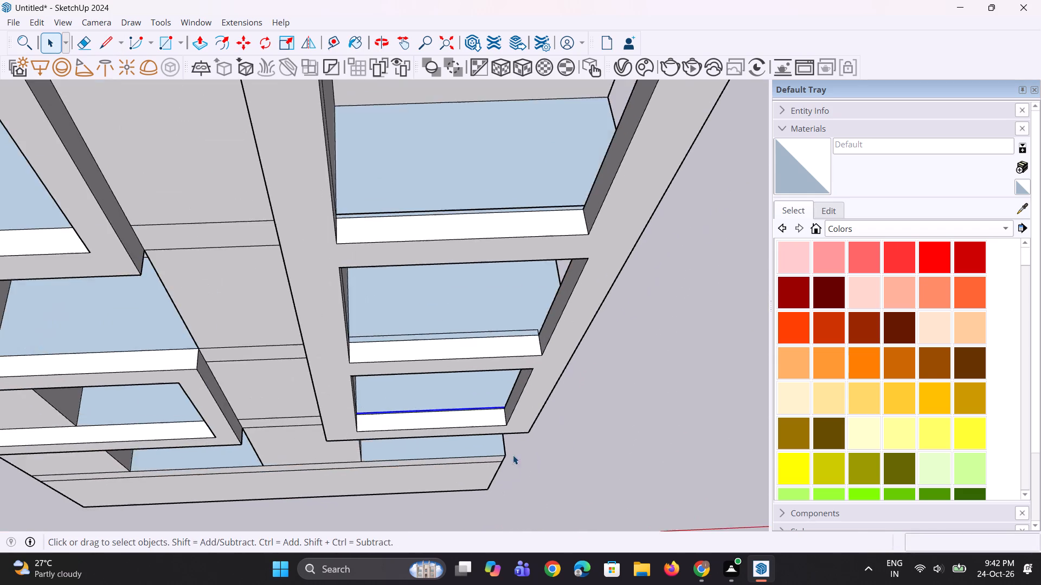
pyautogui.scroll(12, 513, 455)
pyautogui.press('Delete')
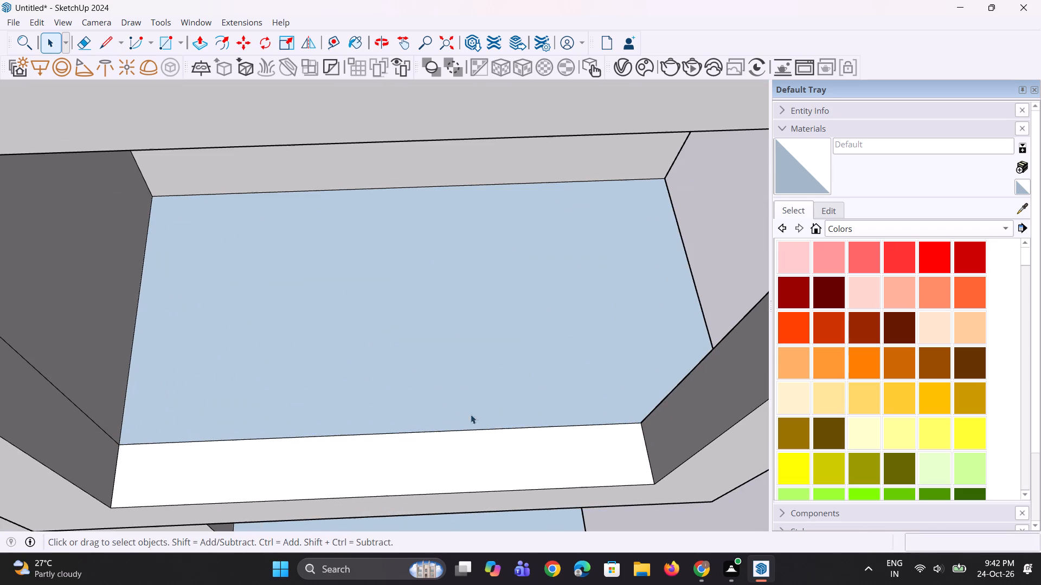
# Copy the lowest bay's front floor edge about 4 9/16" back along the floor.
pyautogui.click(303, 435)
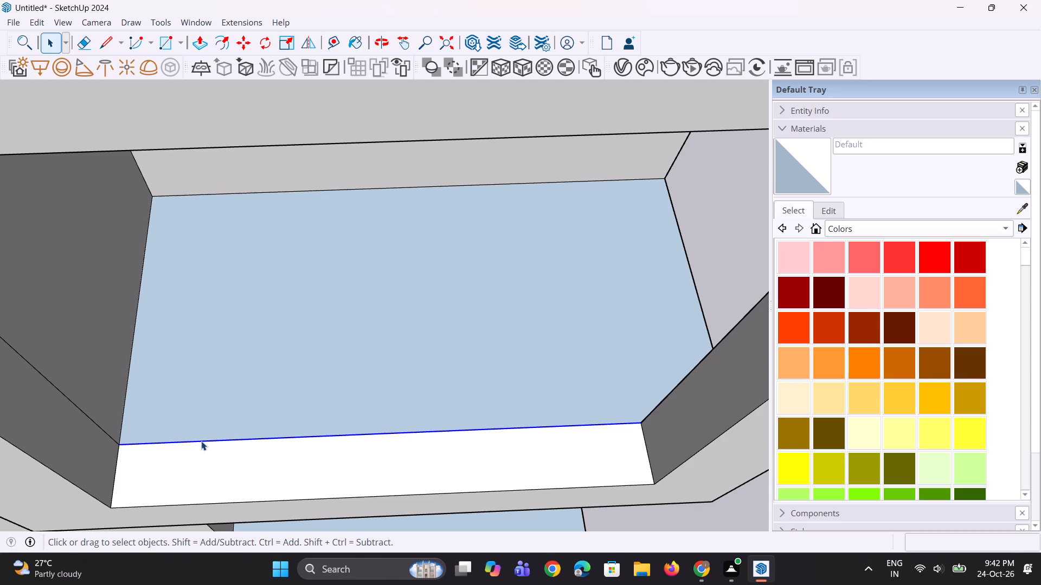
pyautogui.press('m')
pyautogui.keyDown('ctrl'); pyautogui.scroll(2, 188, 444); pyautogui.keyUp('ctrl')
pyautogui.click(108, 449)
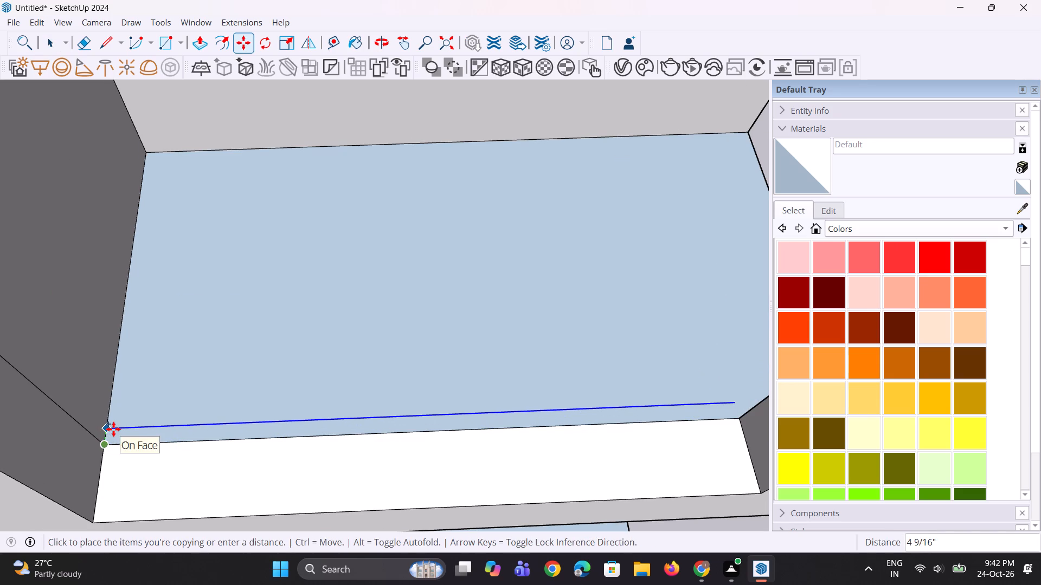
pyautogui.click(113, 429)
# Draw a short line from the end of the lowest bay's copied edge to the front floor corner, closing the strip.
pyautogui.press('l')
pyautogui.scroll(2, 654, 454)
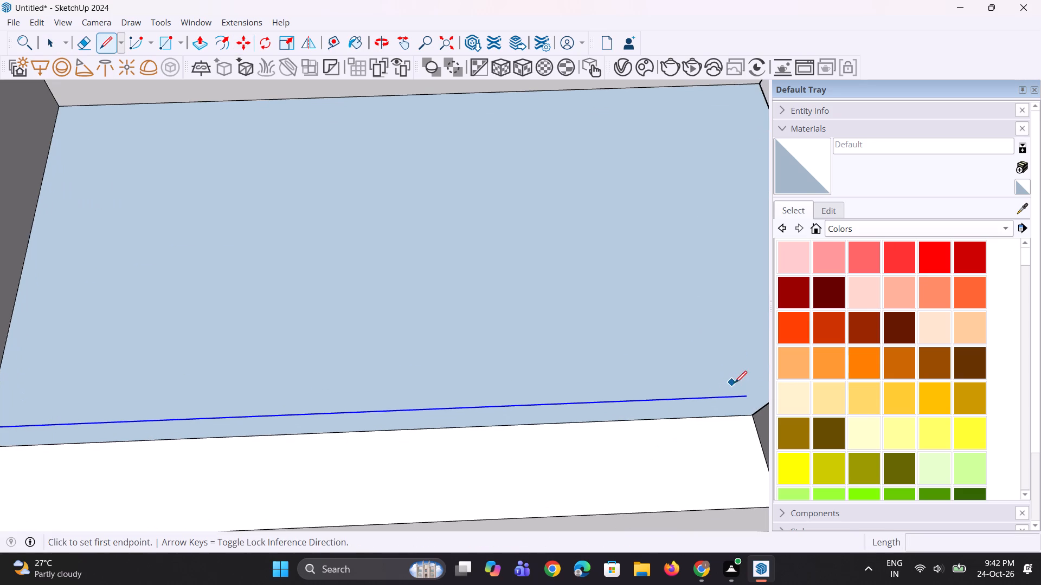
pyautogui.click(748, 393)
pyautogui.click(752, 414)
pyautogui.scroll(-7, 633, 370)
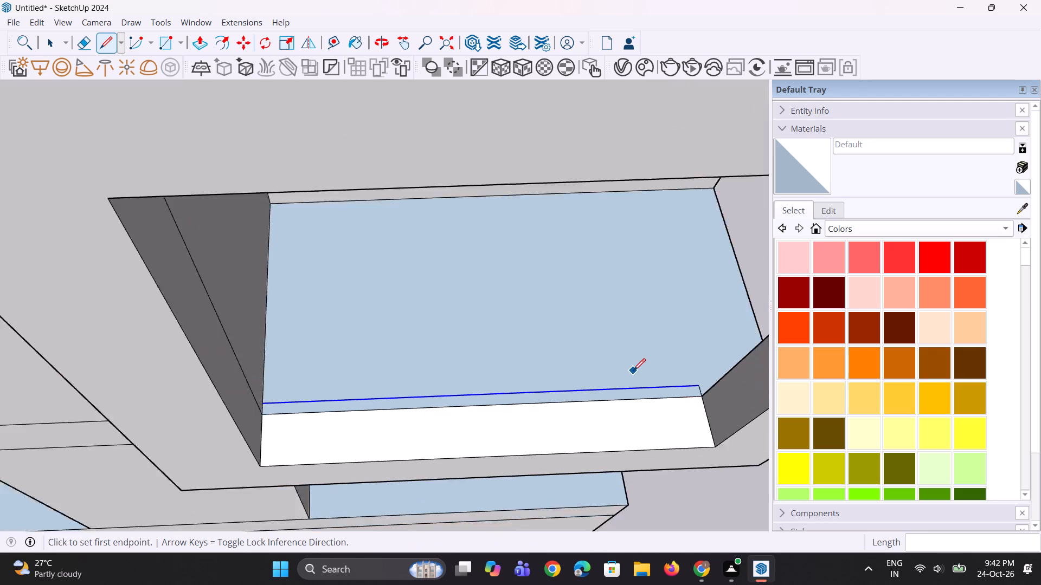
pyautogui.scroll(-4, 633, 370)
pyautogui.press('space')
pyautogui.press('space')
pyautogui.click(712, 454)
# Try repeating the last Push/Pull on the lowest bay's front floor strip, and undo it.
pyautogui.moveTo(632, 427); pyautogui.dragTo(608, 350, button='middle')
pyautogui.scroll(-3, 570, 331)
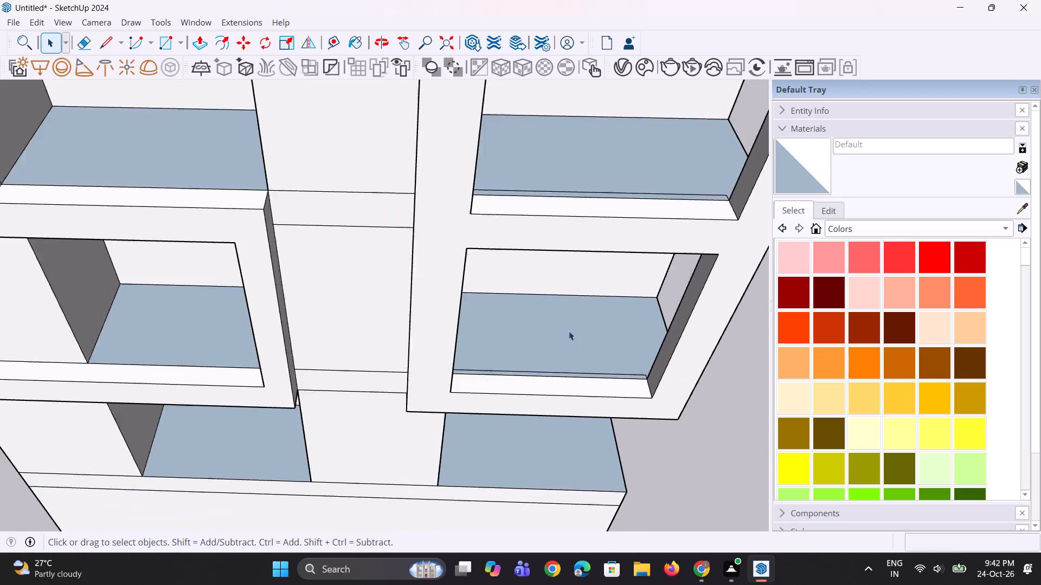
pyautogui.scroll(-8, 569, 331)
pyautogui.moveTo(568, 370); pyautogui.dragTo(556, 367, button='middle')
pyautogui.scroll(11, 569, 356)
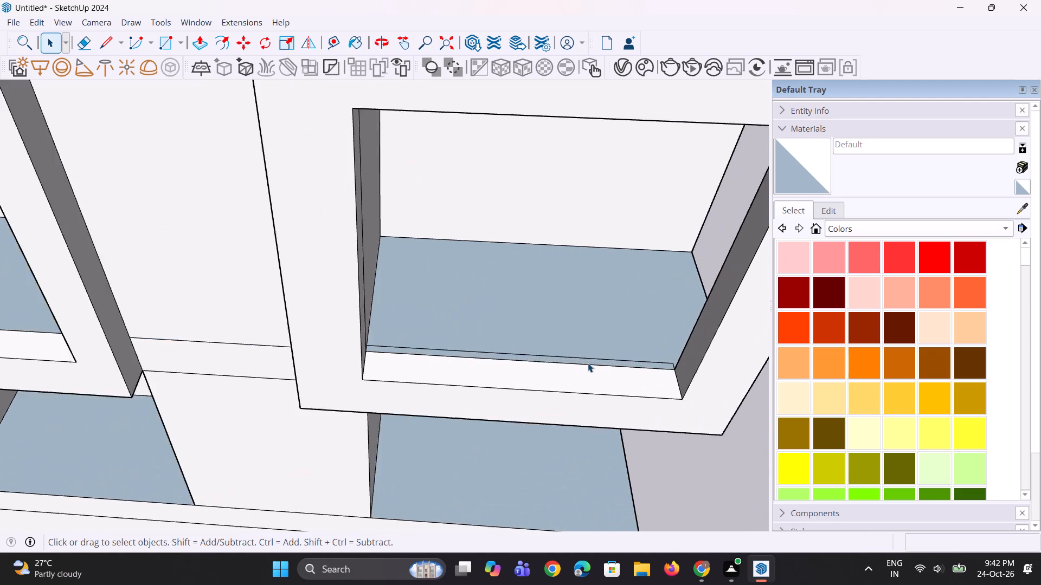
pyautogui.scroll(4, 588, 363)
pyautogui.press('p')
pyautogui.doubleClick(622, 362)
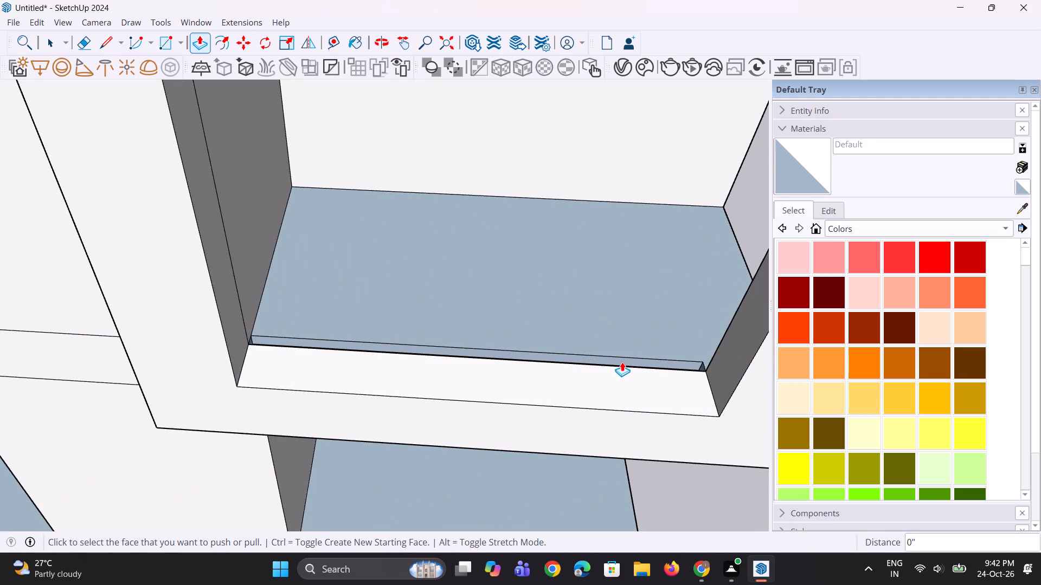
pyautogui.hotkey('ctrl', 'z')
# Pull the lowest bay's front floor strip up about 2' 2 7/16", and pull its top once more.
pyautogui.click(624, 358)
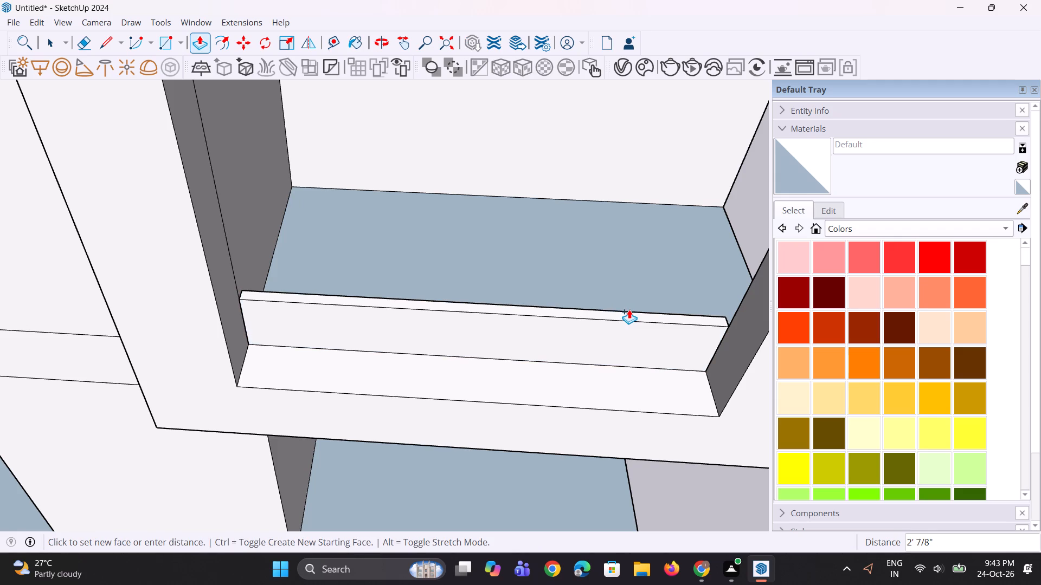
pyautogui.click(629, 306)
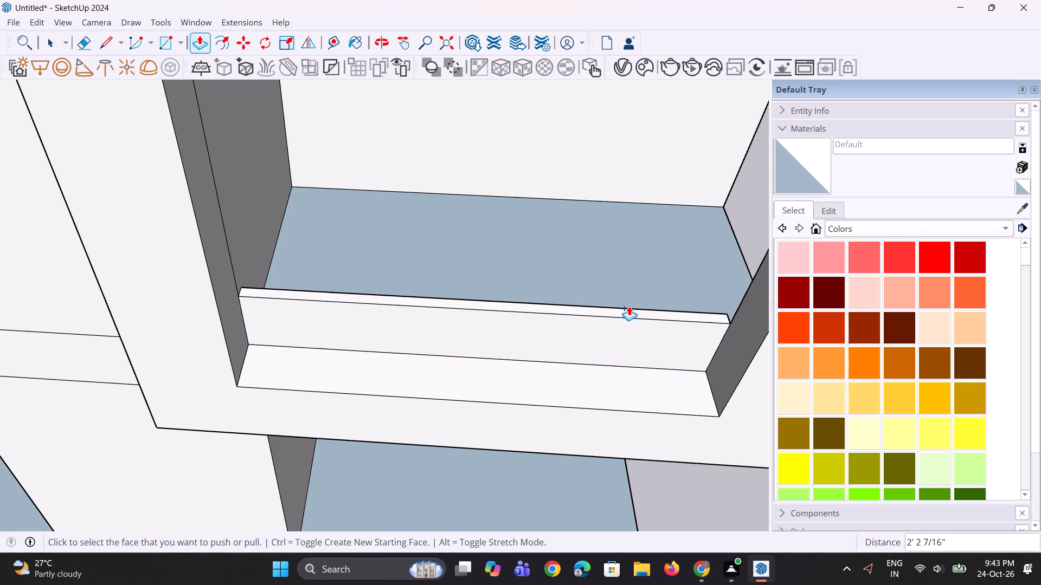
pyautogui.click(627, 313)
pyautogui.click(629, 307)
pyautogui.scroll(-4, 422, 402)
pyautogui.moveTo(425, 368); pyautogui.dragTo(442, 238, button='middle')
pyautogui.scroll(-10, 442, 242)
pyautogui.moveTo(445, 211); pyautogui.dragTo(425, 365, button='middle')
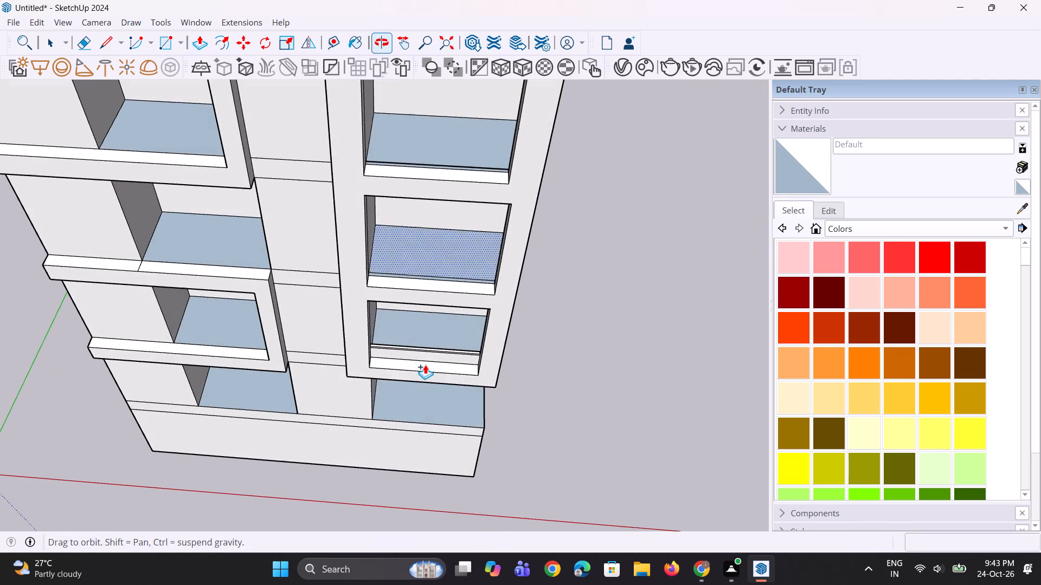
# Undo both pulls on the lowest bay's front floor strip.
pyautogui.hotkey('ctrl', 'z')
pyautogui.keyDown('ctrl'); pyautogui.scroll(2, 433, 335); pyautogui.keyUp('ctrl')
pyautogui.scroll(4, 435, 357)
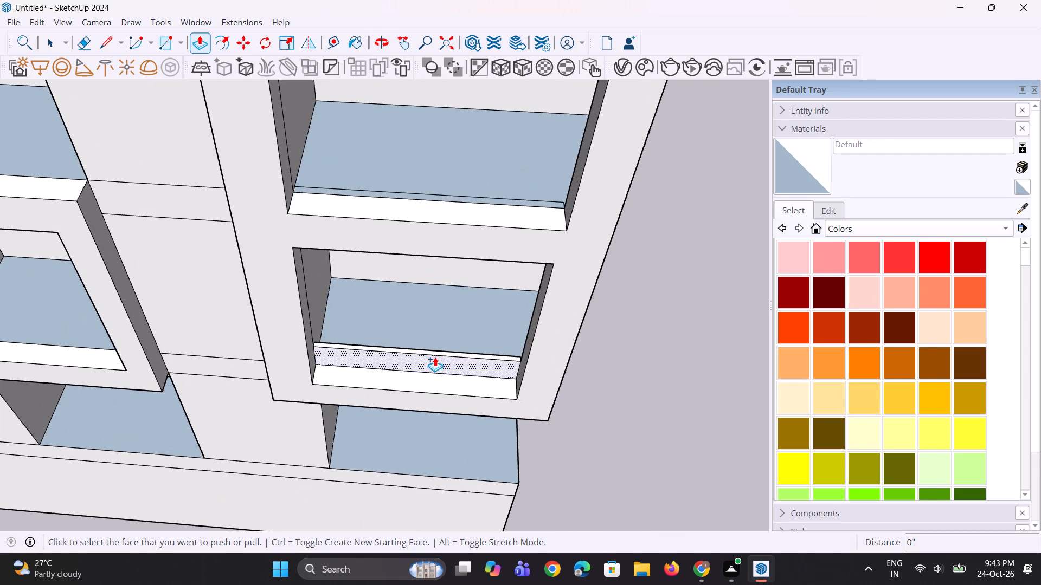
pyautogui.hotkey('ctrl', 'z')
# Pull the lowest bay's front floor strip up about 2' 2 7/16" to form a parapet.
pyautogui.keyDown('ctrl'); pyautogui.scroll(3, 435, 359); pyautogui.keyUp('ctrl')
pyautogui.scroll(2, 436, 368)
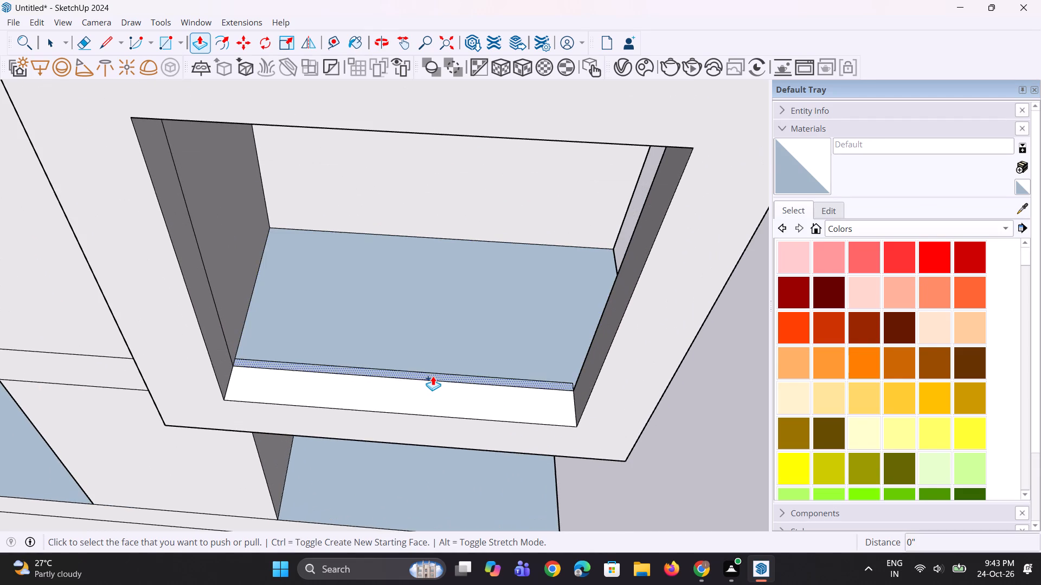
pyautogui.click(433, 376)
pyautogui.click(442, 347)
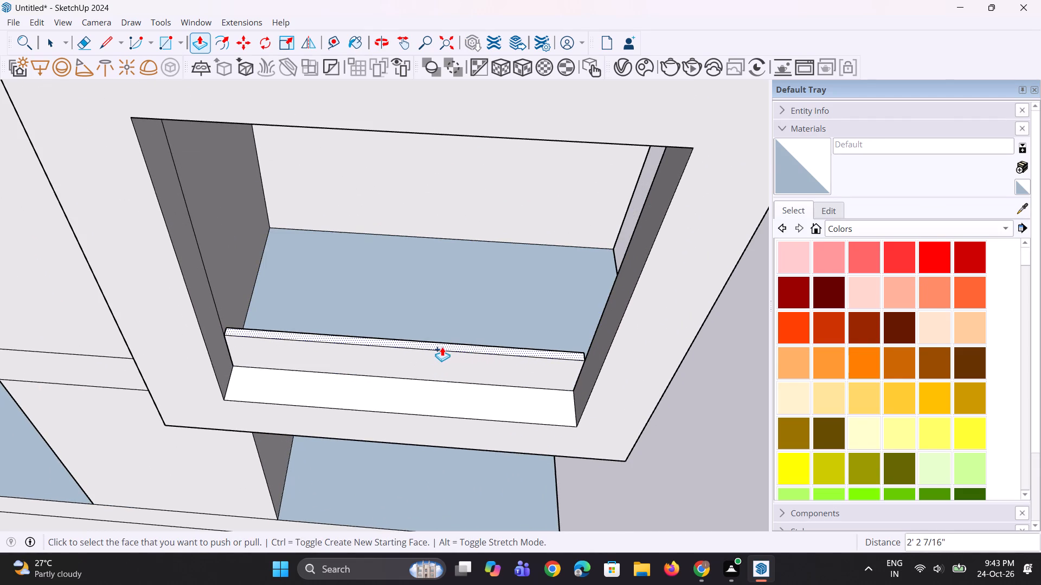
# Raise the middle bay's front floor strip by the same 2' 2 7/16" to form its parapet.
pyautogui.scroll(-4, 408, 396)
pyautogui.moveTo(411, 395); pyautogui.dragTo(436, 281, button='middle')
pyautogui.scroll(-4, 426, 334)
pyautogui.moveTo(422, 357); pyautogui.dragTo(416, 467, button='middle')
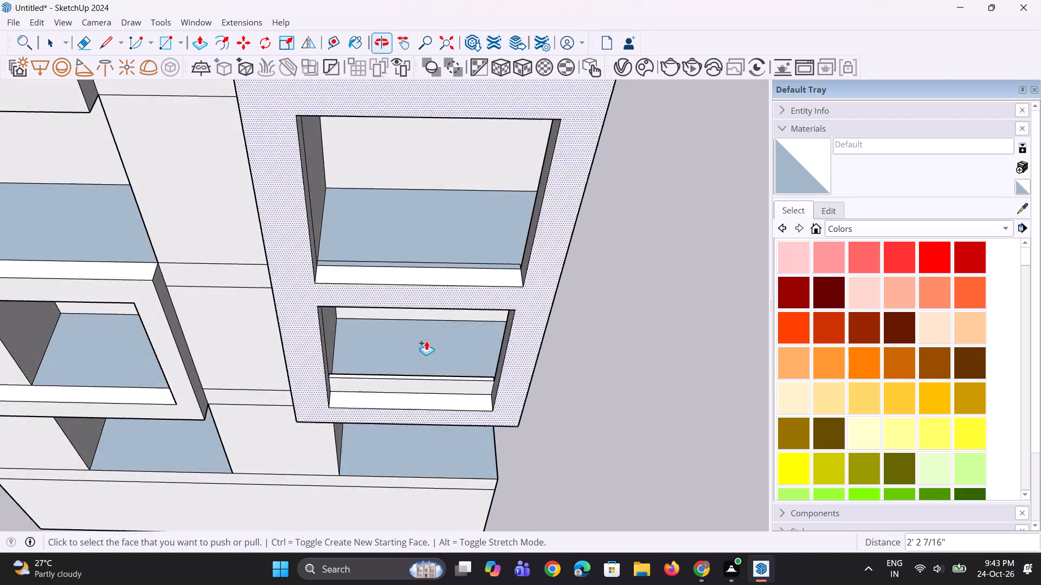
pyautogui.scroll(6, 440, 246)
pyautogui.doubleClick(430, 277)
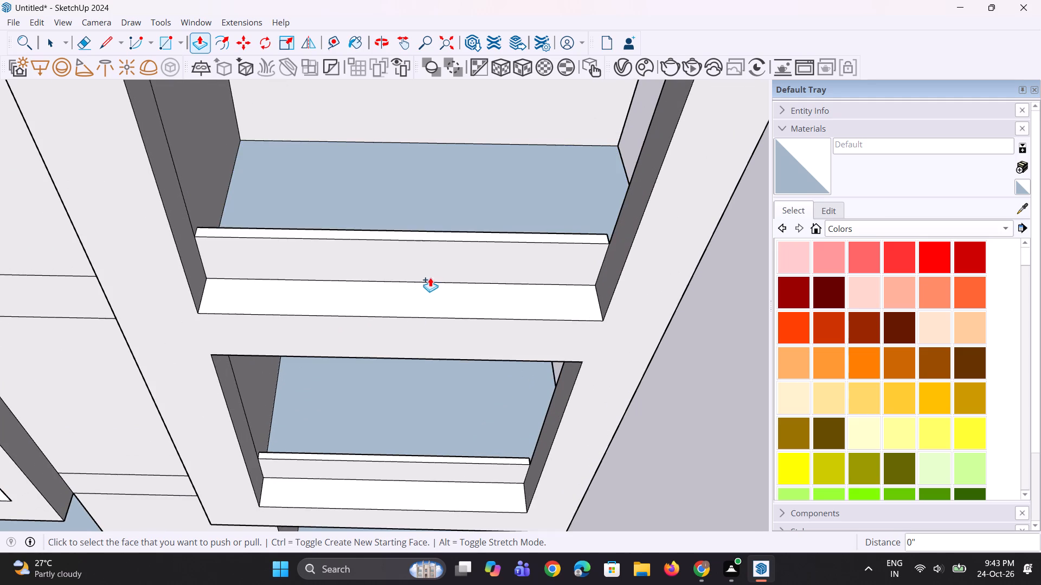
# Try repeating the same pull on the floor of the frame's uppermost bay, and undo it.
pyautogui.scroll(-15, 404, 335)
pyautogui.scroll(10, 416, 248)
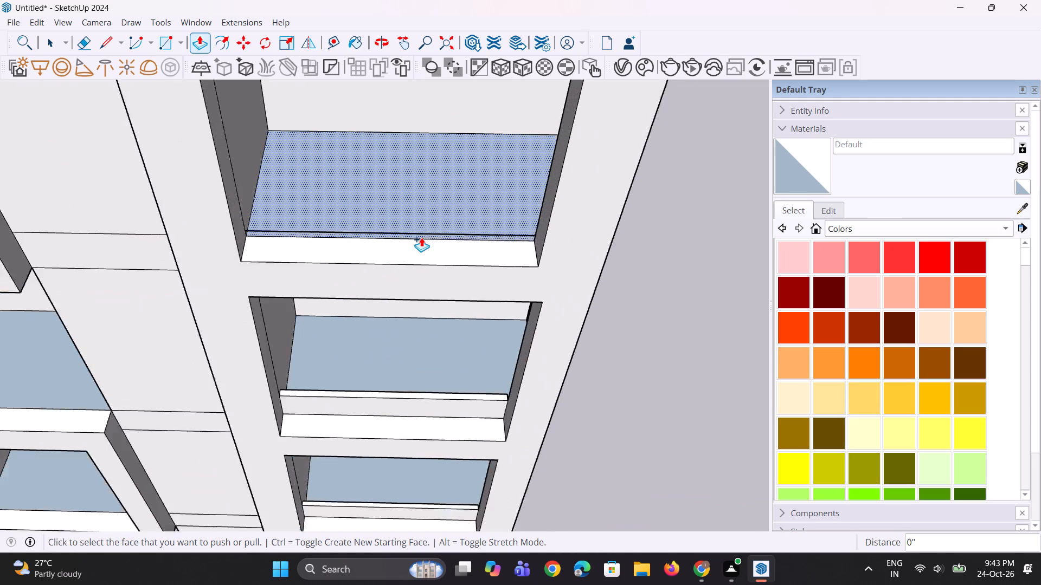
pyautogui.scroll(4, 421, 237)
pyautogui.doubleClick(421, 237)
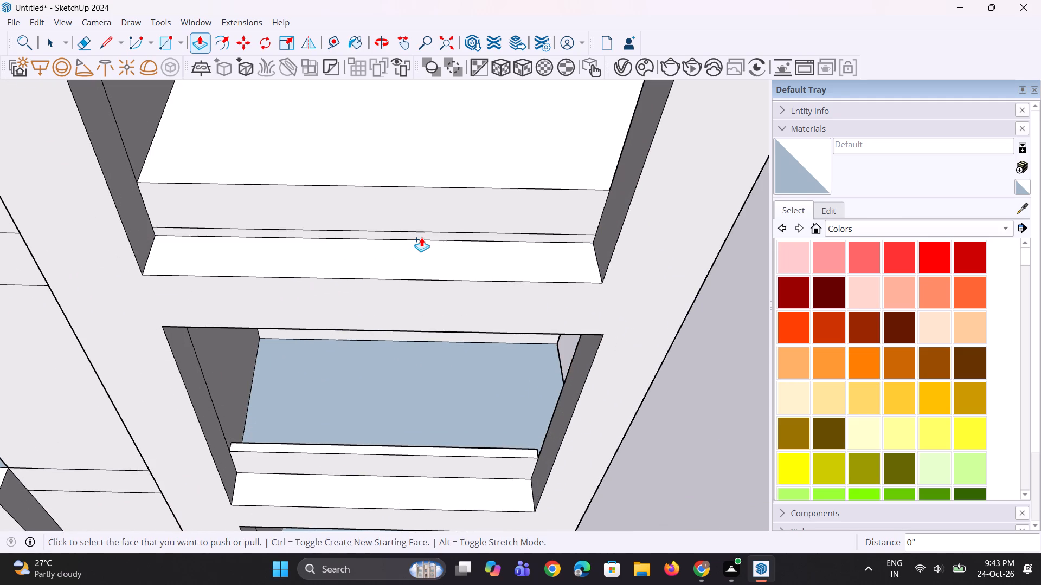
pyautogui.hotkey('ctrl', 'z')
# Delete the copied floor edge in the uppermost bay of the three-bay frame.
pyautogui.scroll(7, 447, 240)
pyautogui.moveTo(542, 251); pyautogui.dragTo(574, 303, button='middle')
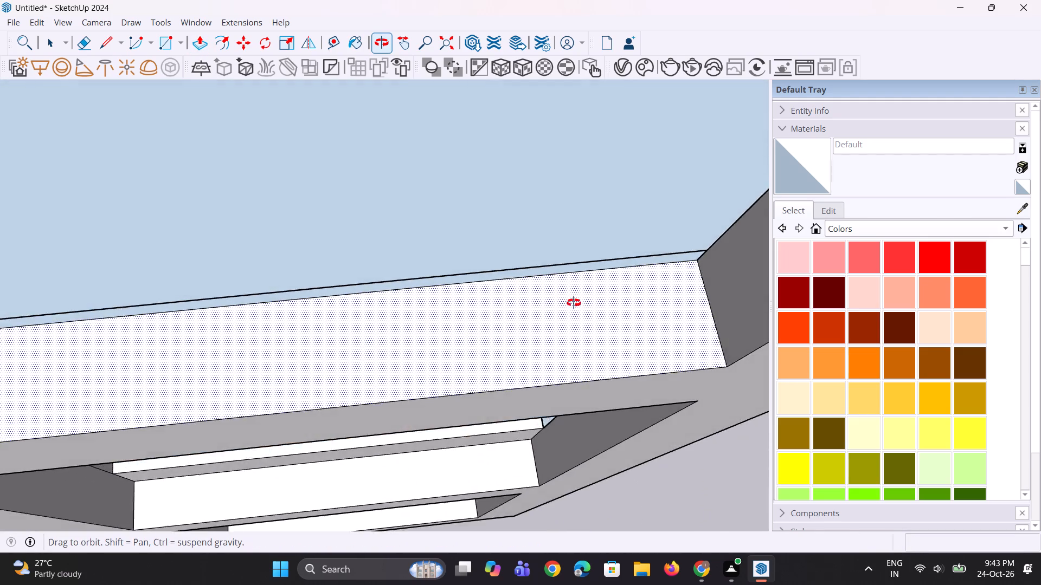
pyautogui.moveTo(574, 303); pyautogui.dragTo(573, 251, button='middle')
pyautogui.press('space')
pyautogui.press('space')
pyautogui.click(561, 216)
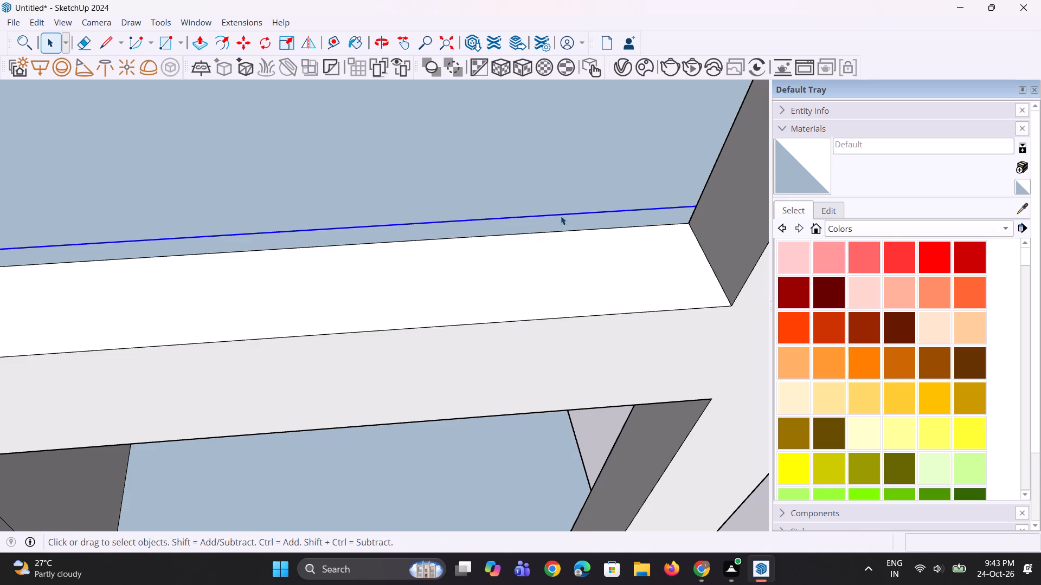
pyautogui.press('Delete')
# Copy the uppermost bay's front floor edge about 4 3/4" back along the floor.
pyautogui.click(551, 232)
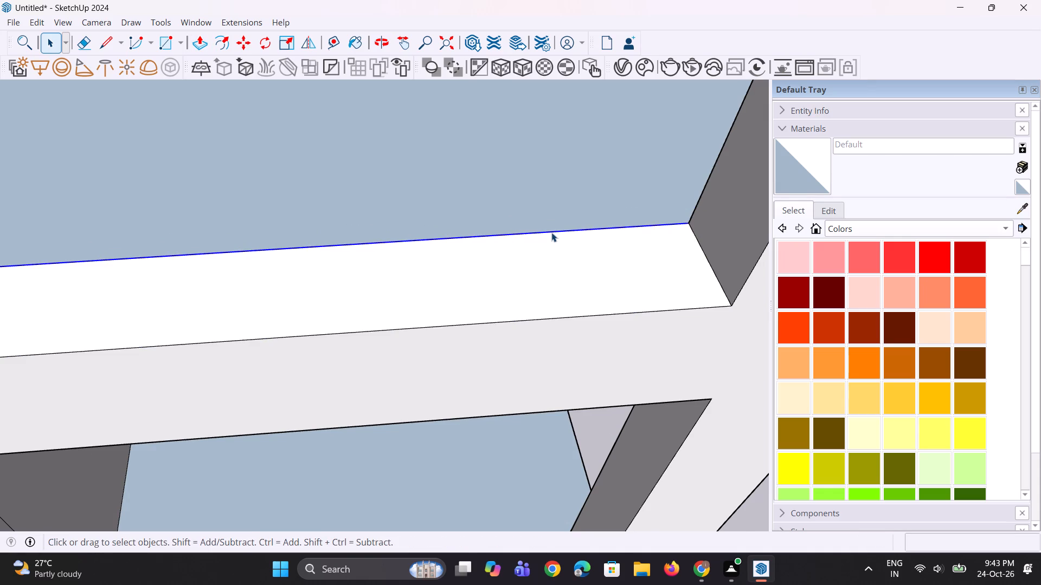
pyautogui.scroll(1, 551, 232)
pyautogui.press('m')
pyautogui.keyDown('ctrl'); pyautogui.scroll(-9, 551, 232); pyautogui.keyUp('ctrl')
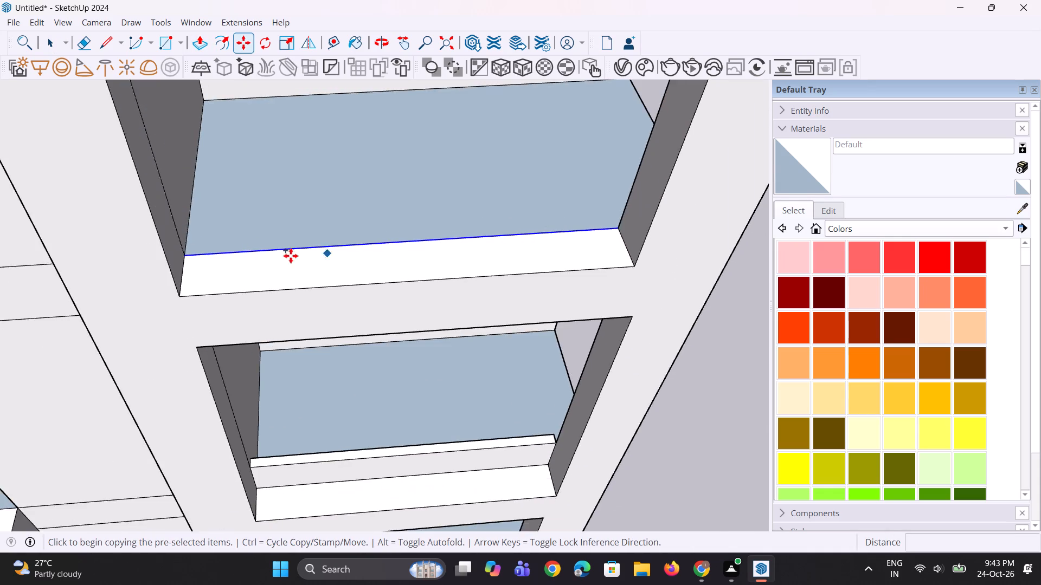
pyautogui.scroll(6, 286, 257)
pyautogui.click(121, 252)
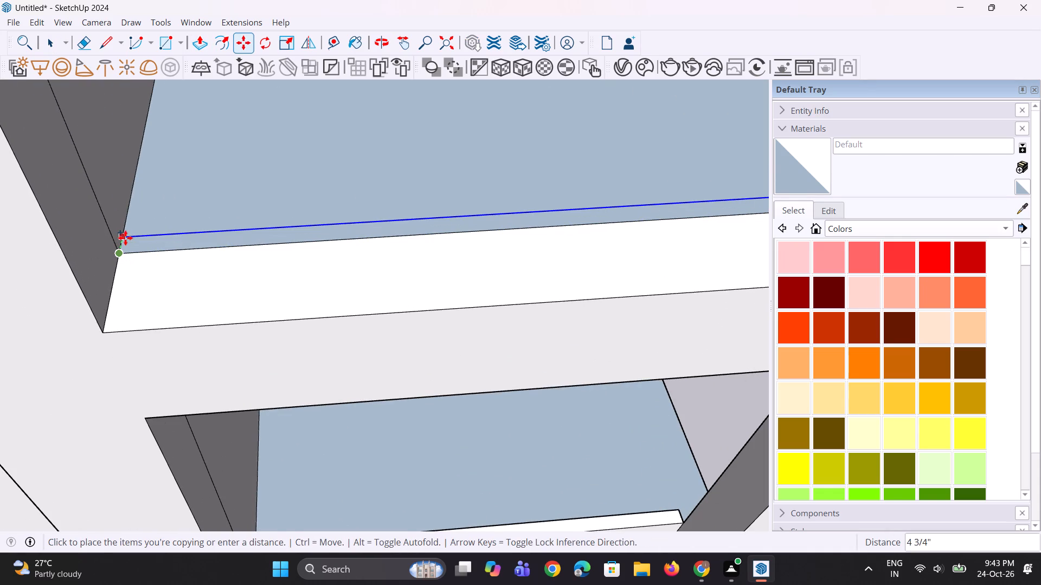
pyautogui.click(125, 238)
# Draw a short line from the end of the uppermost bay's copied edge to the front floor corner, closing the strip.
pyautogui.scroll(-4, 305, 280)
pyautogui.press('l')
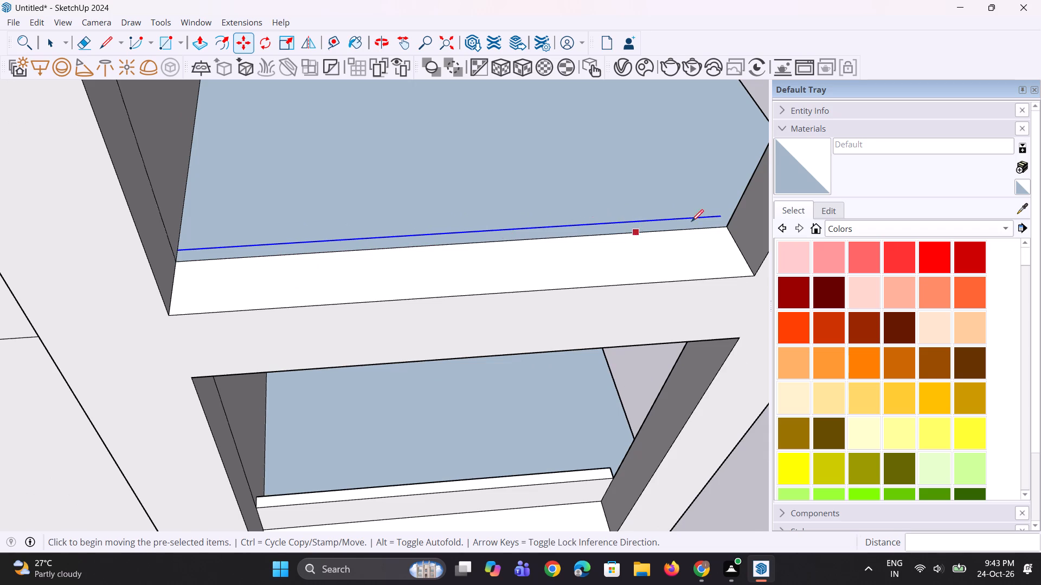
pyautogui.scroll(5, 704, 212)
pyautogui.click(722, 222)
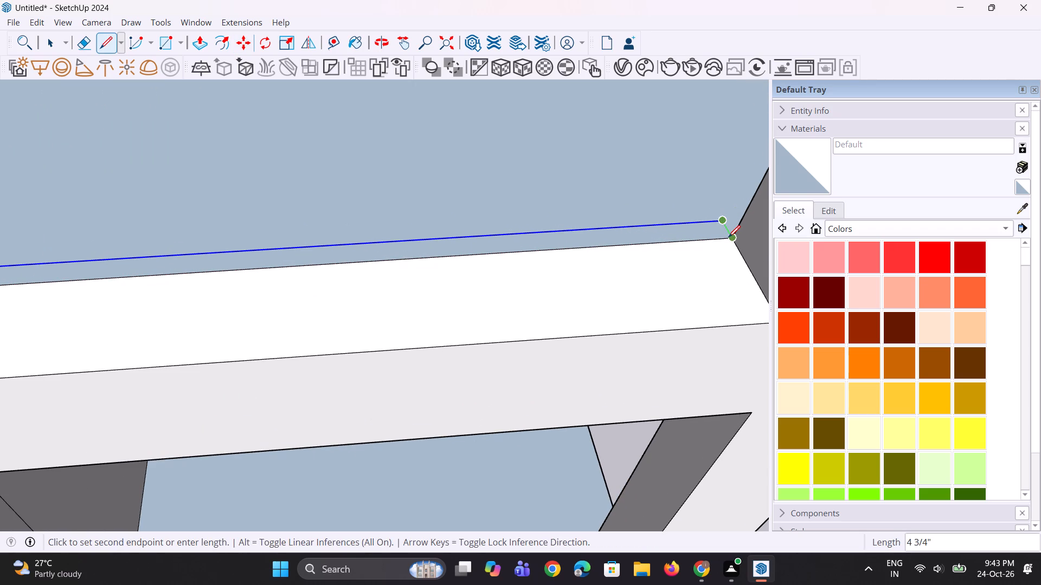
pyautogui.click(728, 237)
# Raise the uppermost bay's front floor strip by the same distance as the parapets in the two bays below.
pyautogui.press('p')
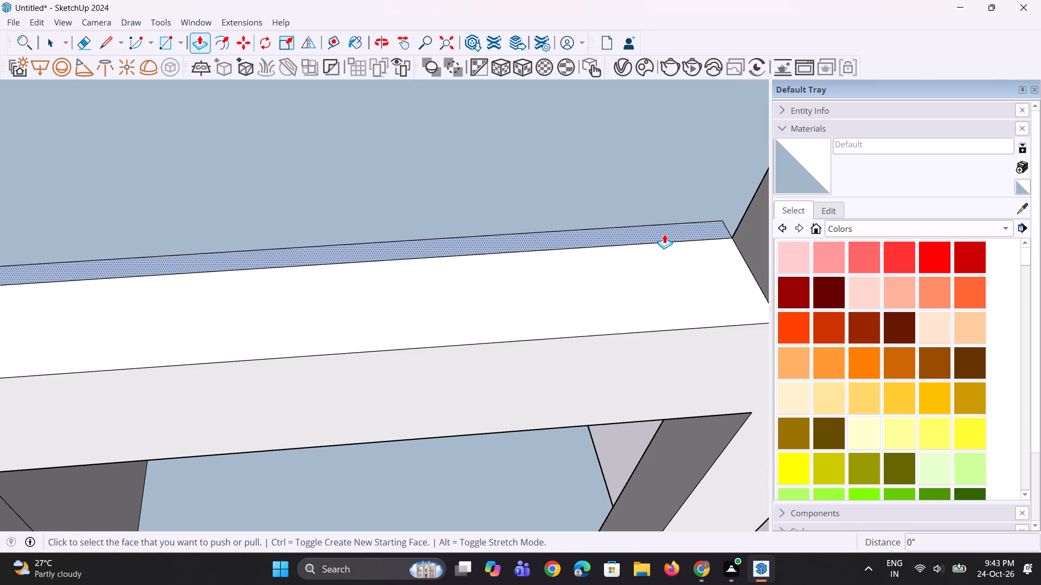
pyautogui.doubleClick(664, 234)
# Pull the top face of the uppermost bay's parapet up about 2 3/8" as a separate coping band.
pyautogui.scroll(-18, 625, 274)
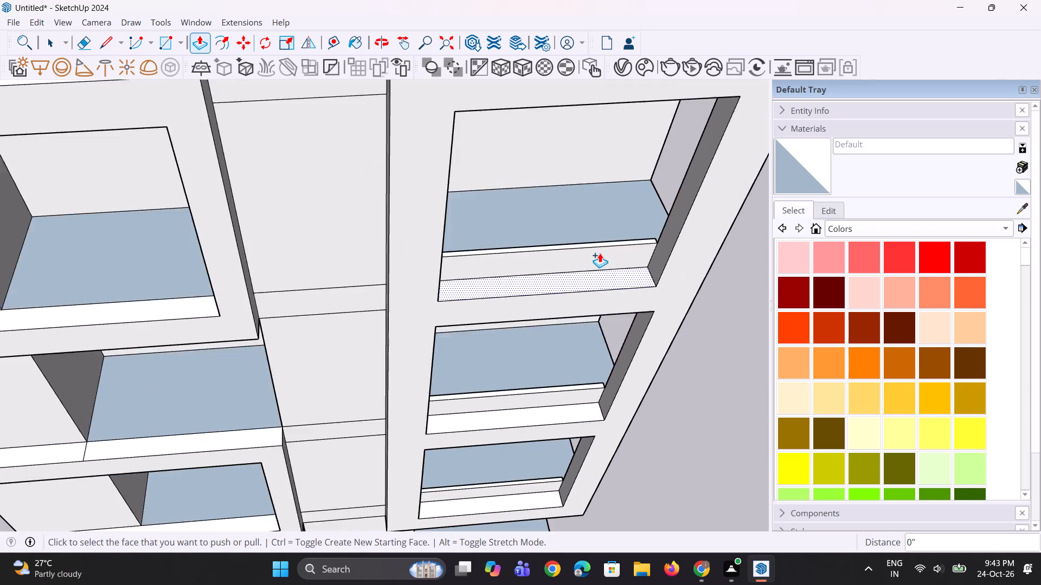
pyautogui.scroll(-8, 600, 253)
pyautogui.scroll(1, 608, 243)
pyautogui.moveTo(608, 243); pyautogui.dragTo(542, 184, button='middle')
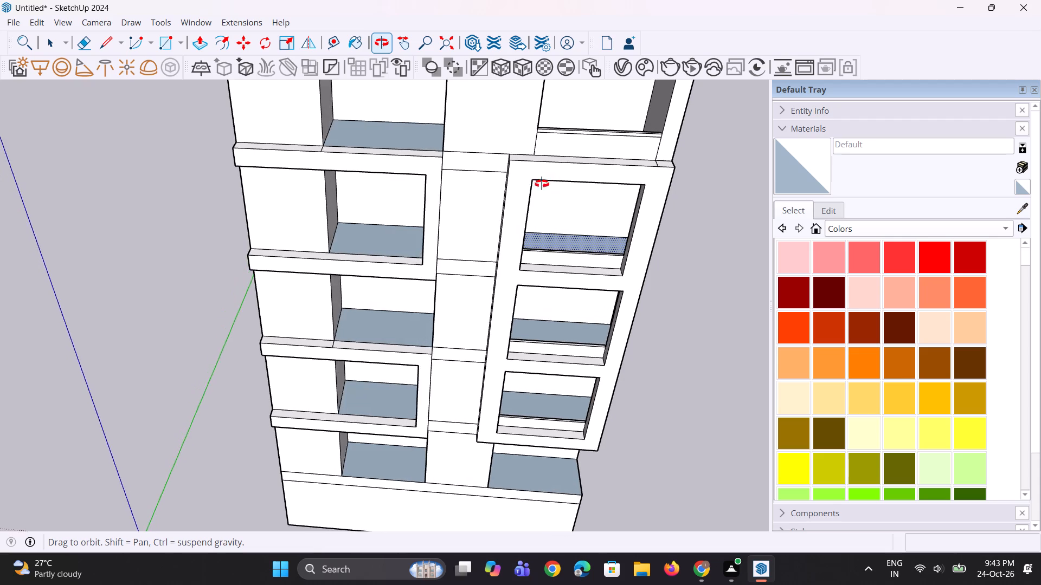
pyautogui.moveTo(542, 184); pyautogui.dragTo(528, 191, button='middle')
pyautogui.scroll(9, 541, 238)
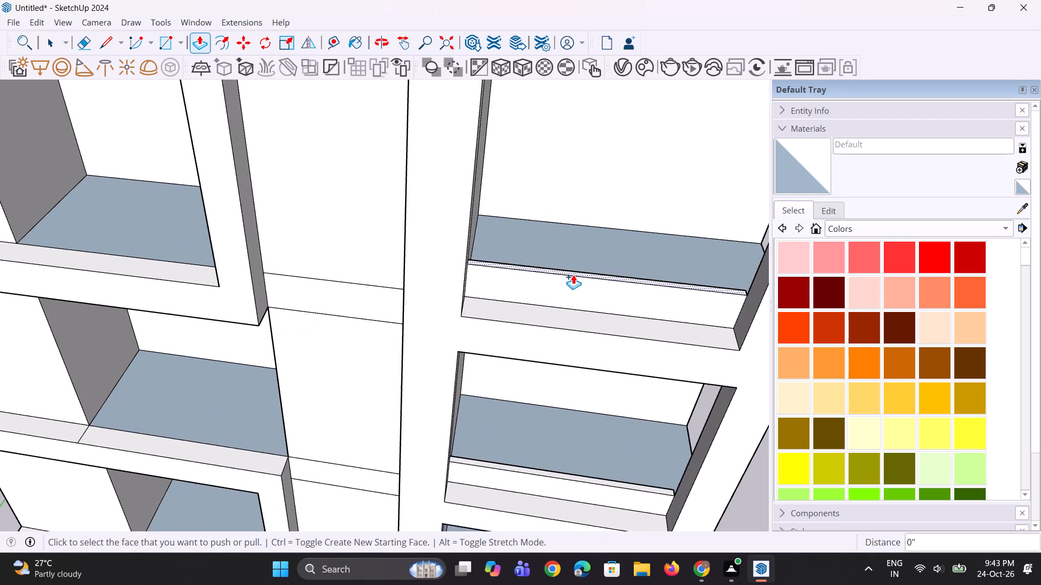
pyautogui.scroll(8, 573, 275)
pyautogui.click(573, 275)
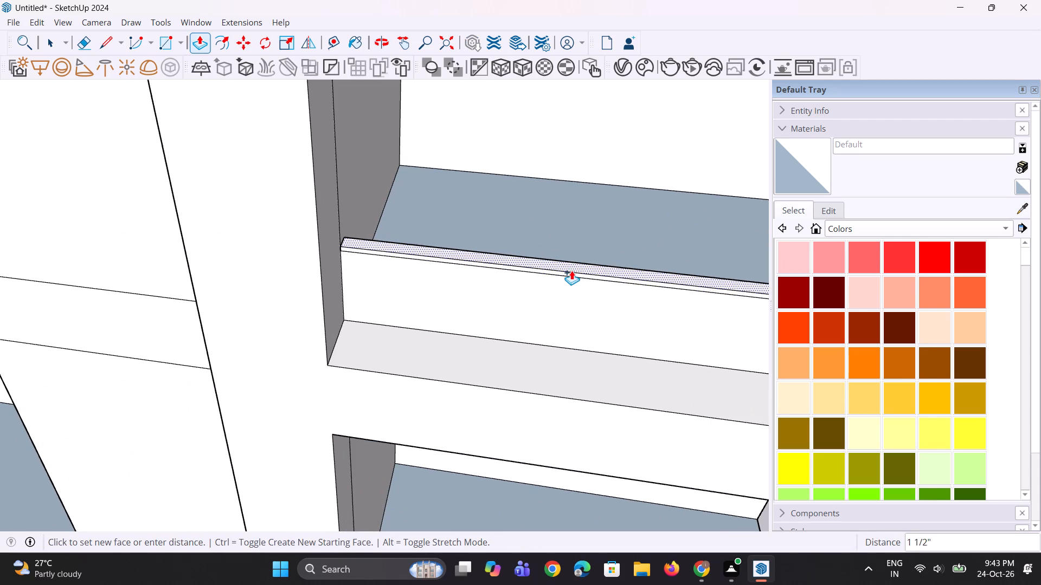
pyautogui.click(571, 268)
# Add the same 2 3/8" coping band on top of the middle bay's parapet.
pyautogui.scroll(-6, 486, 241)
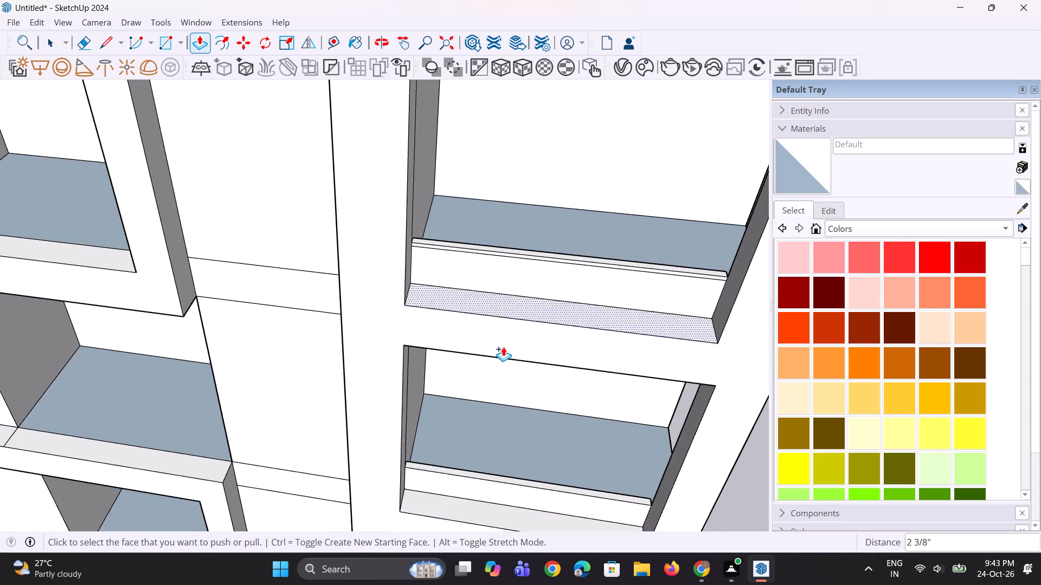
pyautogui.scroll(4, 489, 422)
pyautogui.scroll(2, 457, 477)
pyautogui.doubleClick(439, 505)
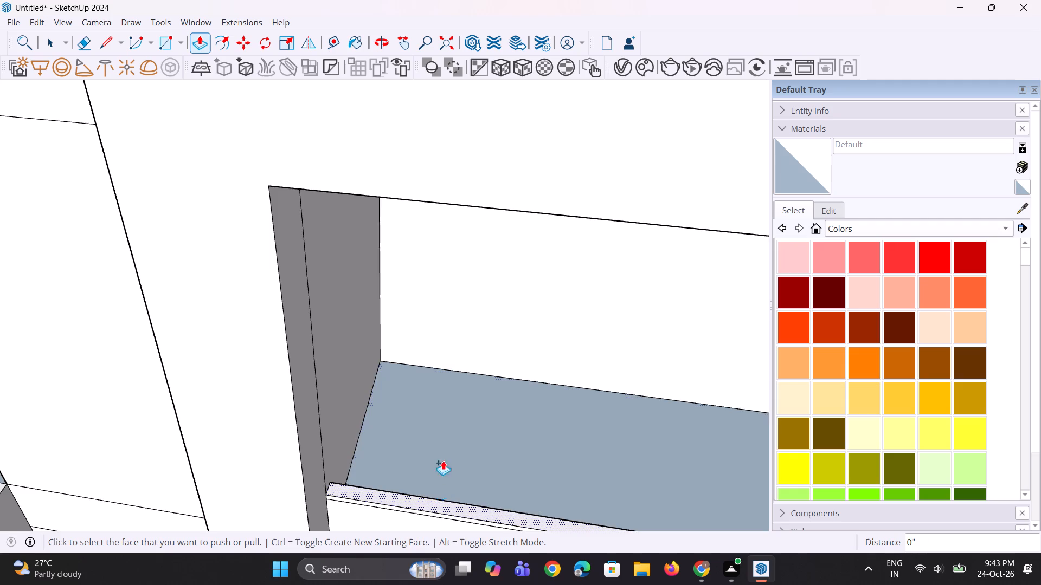
# Add the same 2 3/8" coping band on top of the lowest framed bay's parapet.
pyautogui.scroll(-19, 442, 419)
pyautogui.scroll(5, 402, 510)
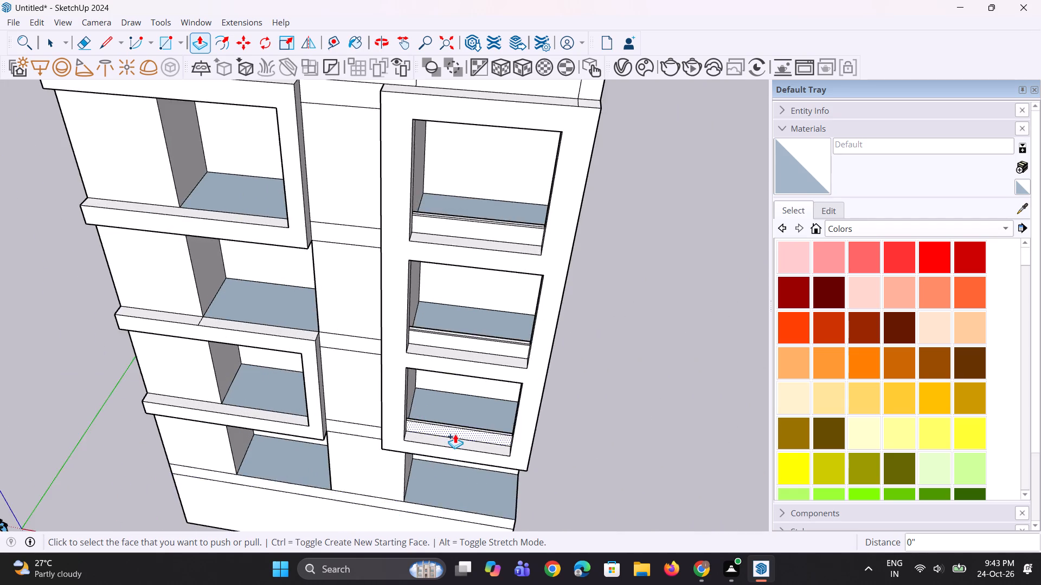
pyautogui.scroll(13, 455, 434)
pyautogui.doubleClick(465, 419)
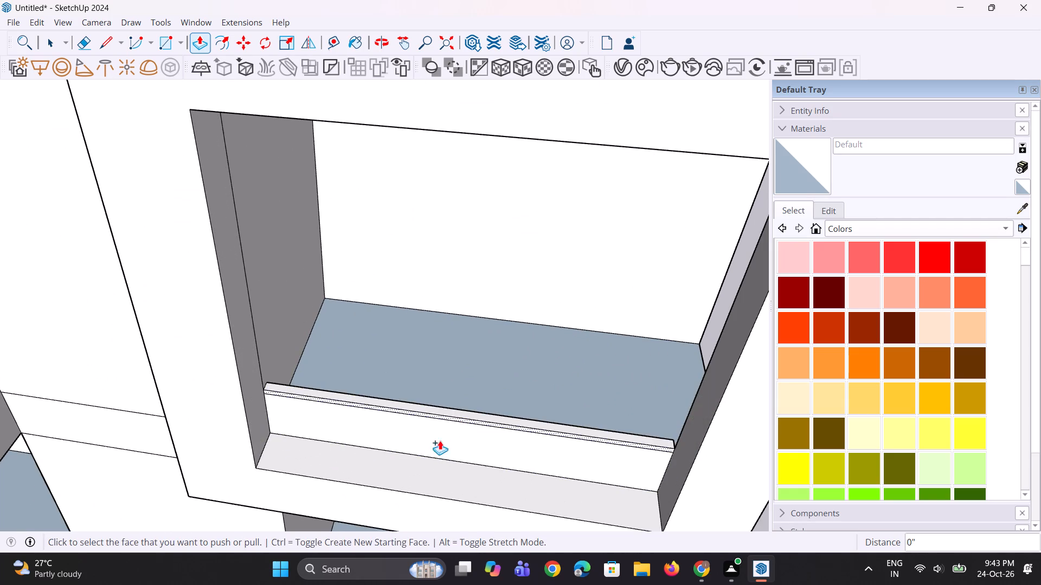
# Examine the coped parapets in the framed bays and the whole front elevation of the building.
pyautogui.moveTo(440, 440); pyautogui.dragTo(459, 338, button='middle')
pyautogui.scroll(-5, 450, 338)
pyautogui.scroll(1, 430, 417)
pyautogui.moveTo(430, 417); pyautogui.dragTo(417, 396, button='middle')
pyautogui.scroll(-6, 417, 428)
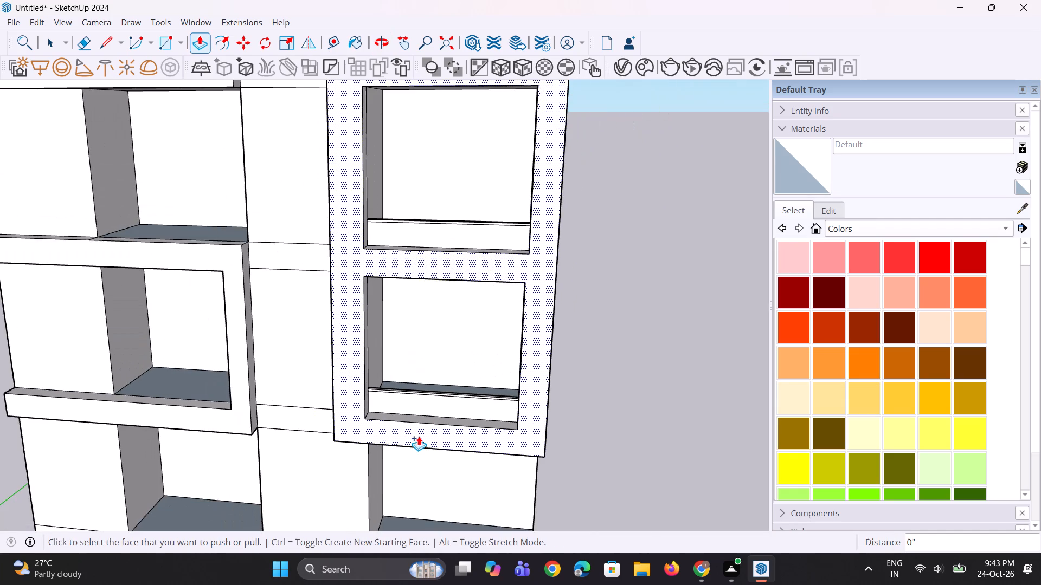
pyautogui.middleClick(419, 436)
pyautogui.scroll(-6, 415, 432)
pyautogui.moveTo(362, 432); pyautogui.dragTo(375, 441, button='middle')
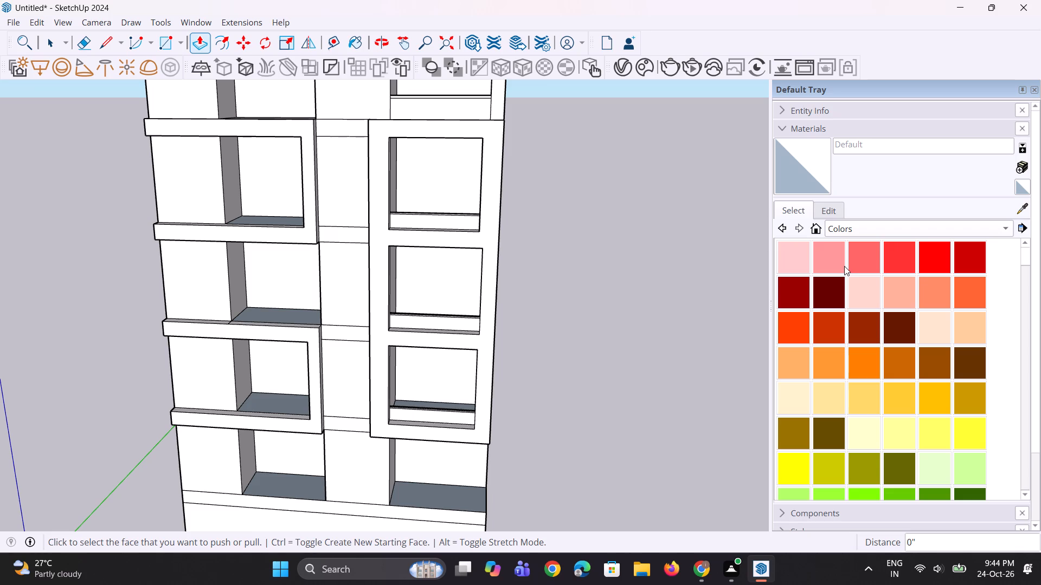
pyautogui.scroll(-4, 865, 221)
pyautogui.scroll(-4, 374, 127)
pyautogui.scroll(-5, 464, 162)
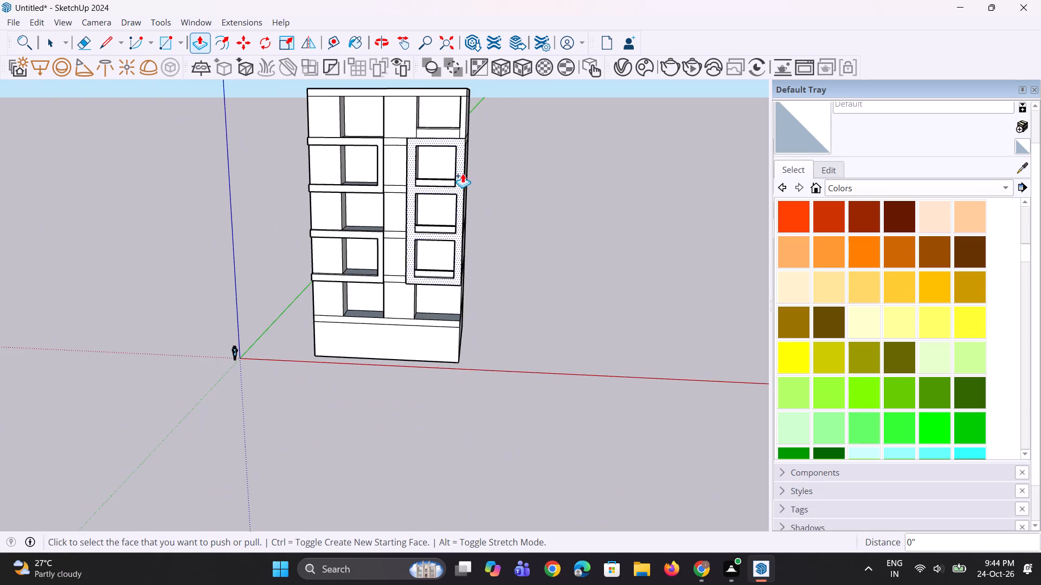
pyautogui.moveTo(462, 174); pyautogui.dragTo(461, 158, button='middle')
pyautogui.scroll(-5, 461, 158)
pyautogui.moveTo(461, 158); pyautogui.dragTo(483, 161, button='middle')
pyautogui.scroll(3, 464, 119)
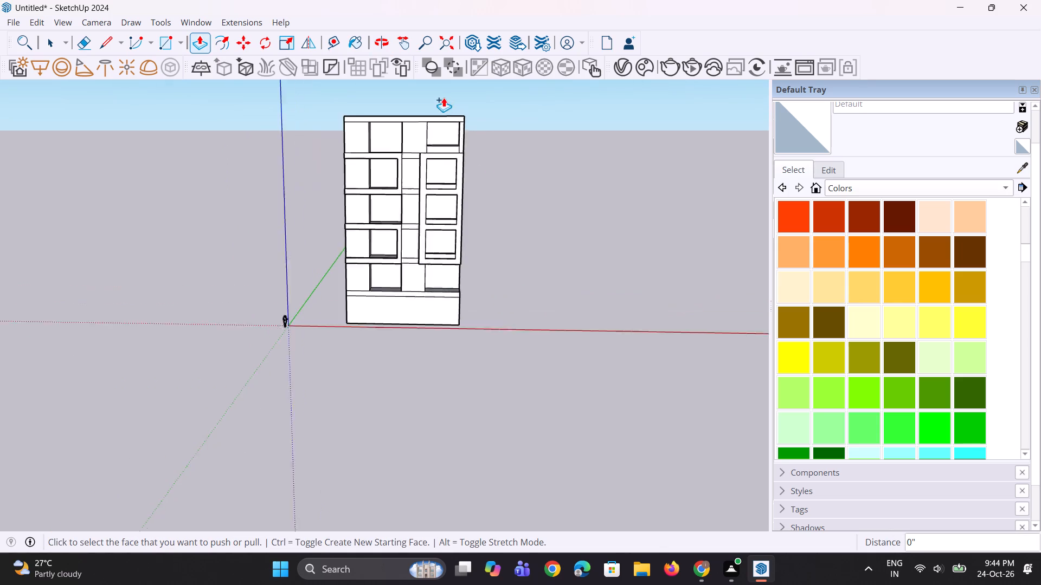
# Paint the front face of the top-floor bay's parapet with Translucent Glass Gray from the Glass and Mirrors collection.
pyautogui.scroll(9, 444, 97)
pyautogui.moveTo(422, 158); pyautogui.dragTo(411, 140, button='middle')
pyautogui.scroll(2, 436, 184)
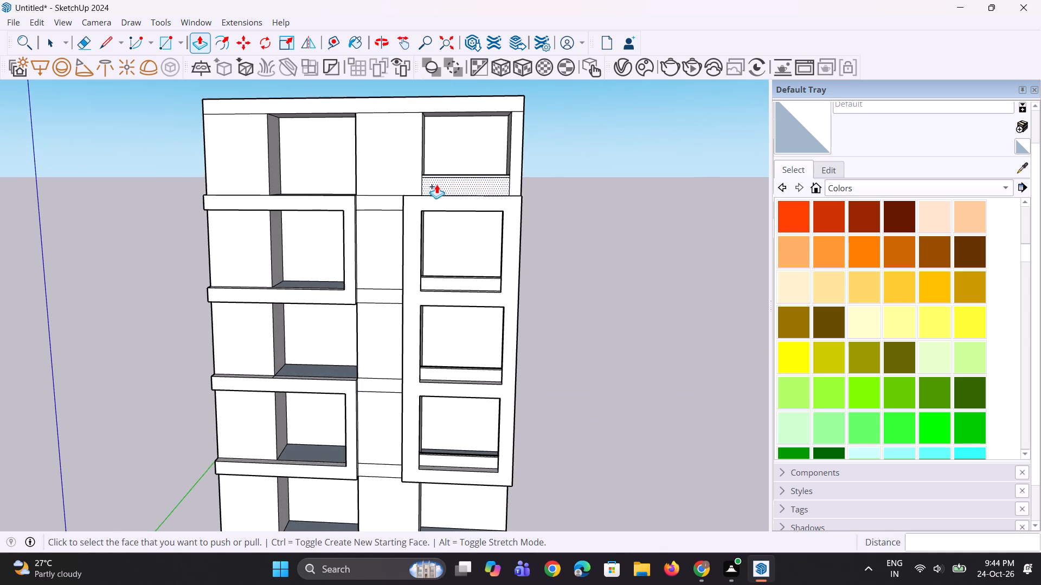
pyautogui.scroll(2, 436, 184)
pyautogui.click(802, 173)
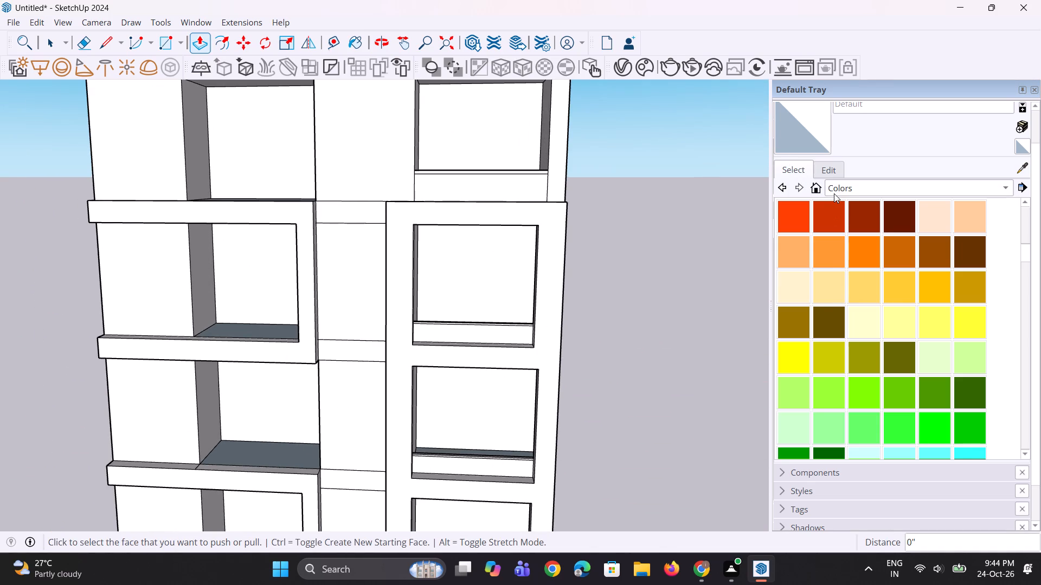
pyautogui.click(834, 193)
pyautogui.click(859, 211)
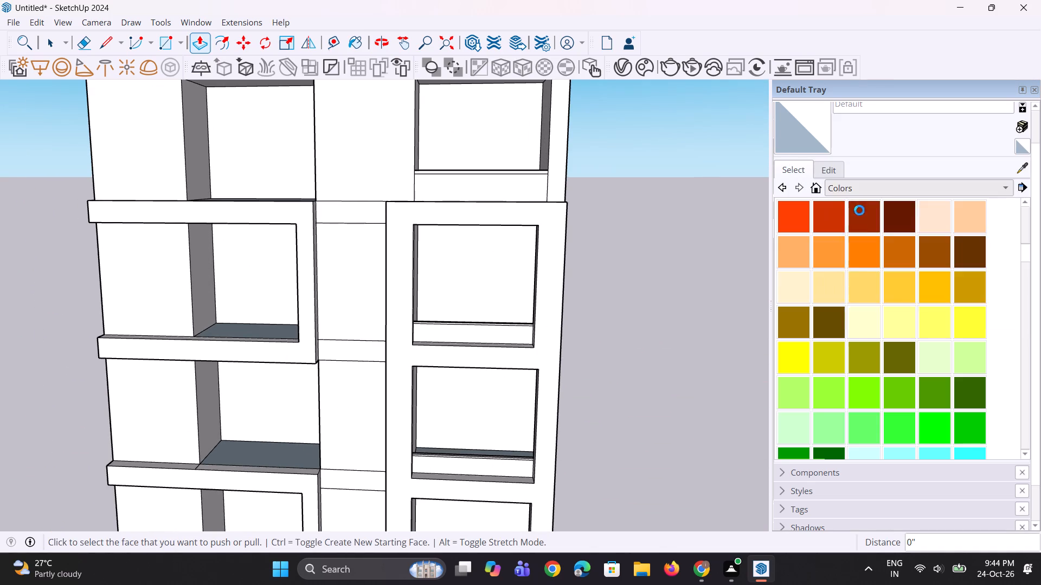
pyautogui.click(840, 255)
pyautogui.scroll(3, 449, 175)
pyautogui.click(454, 180)
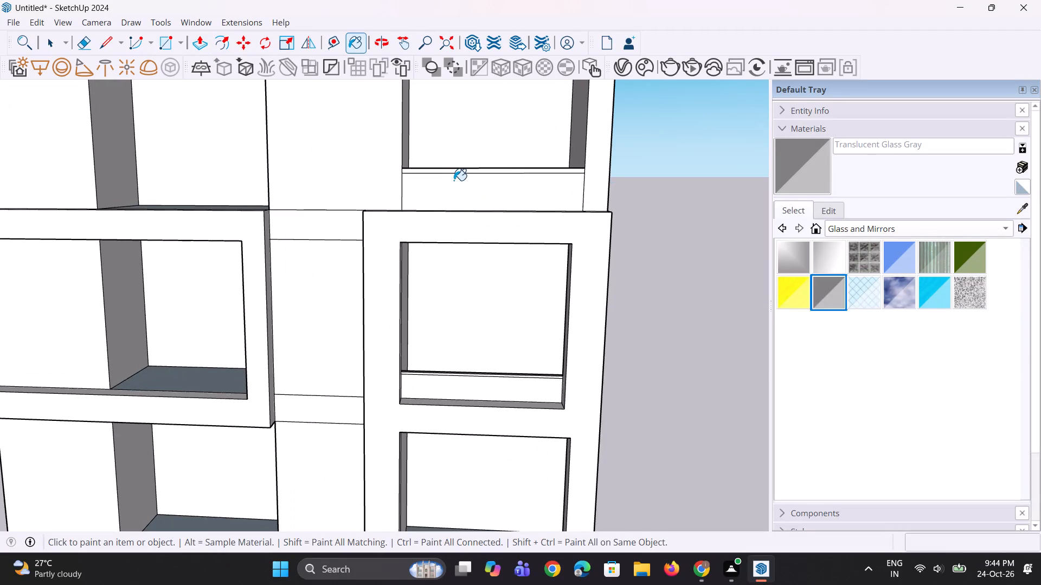
# Paint the inner parapet faces of the upper and middle framed bays with Translucent Glass Gray, leaving the coping bands unpainted.
pyautogui.moveTo(526, 160); pyautogui.dragTo(477, 278, button='middle')
pyautogui.scroll(11, 466, 244)
pyautogui.moveTo(465, 243); pyautogui.dragTo(455, 355, button='middle')
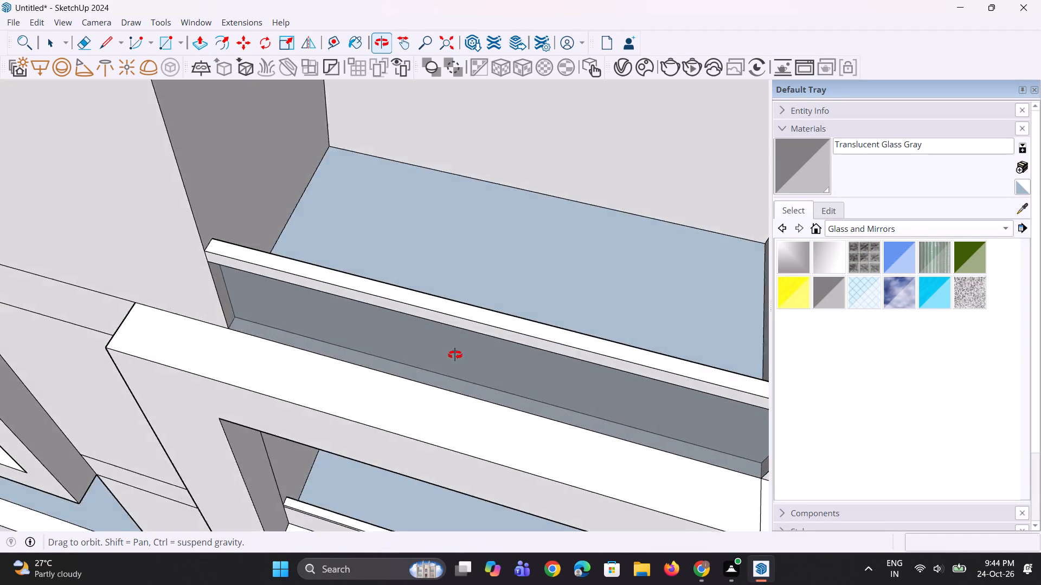
pyautogui.moveTo(455, 355); pyautogui.dragTo(408, 368, button='middle')
pyautogui.moveTo(506, 266); pyautogui.dragTo(554, 304, button='middle')
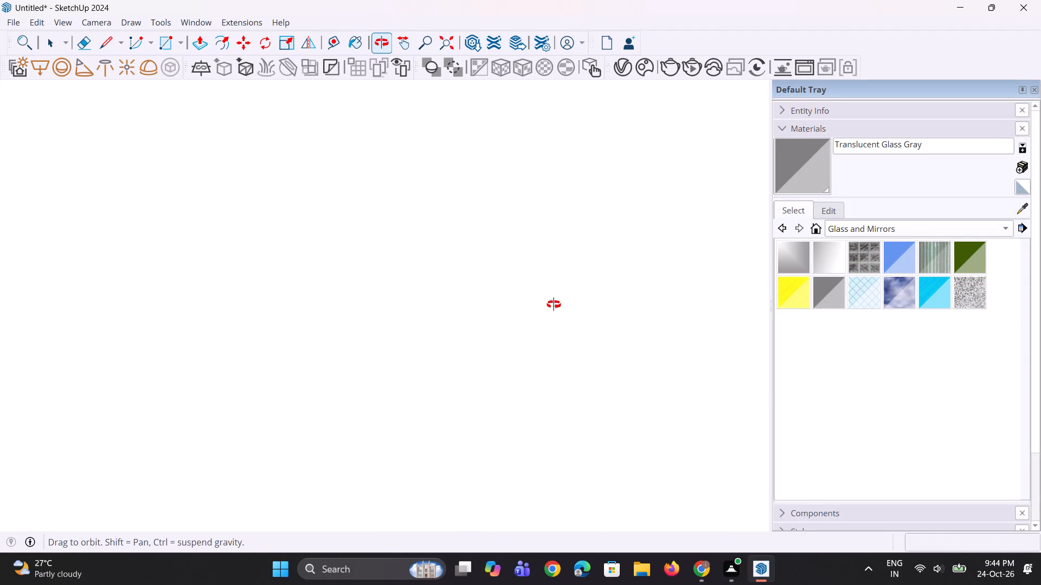
pyautogui.moveTo(554, 304); pyautogui.dragTo(582, 268, button='middle')
pyautogui.scroll(-3, 582, 268)
pyautogui.scroll(-12, 536, 294)
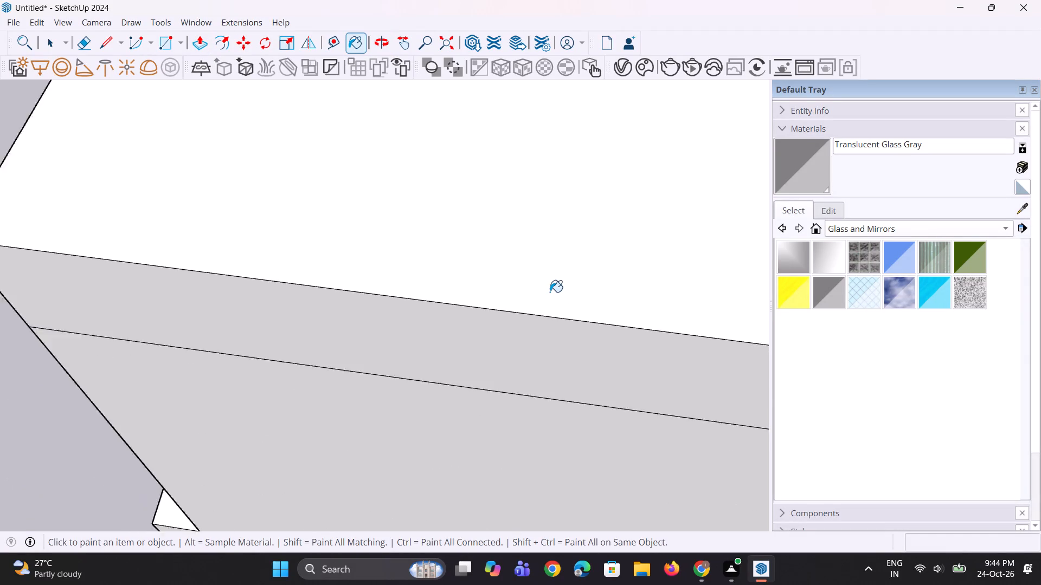
pyautogui.scroll(-18, 550, 292)
pyautogui.scroll(-9, 388, 258)
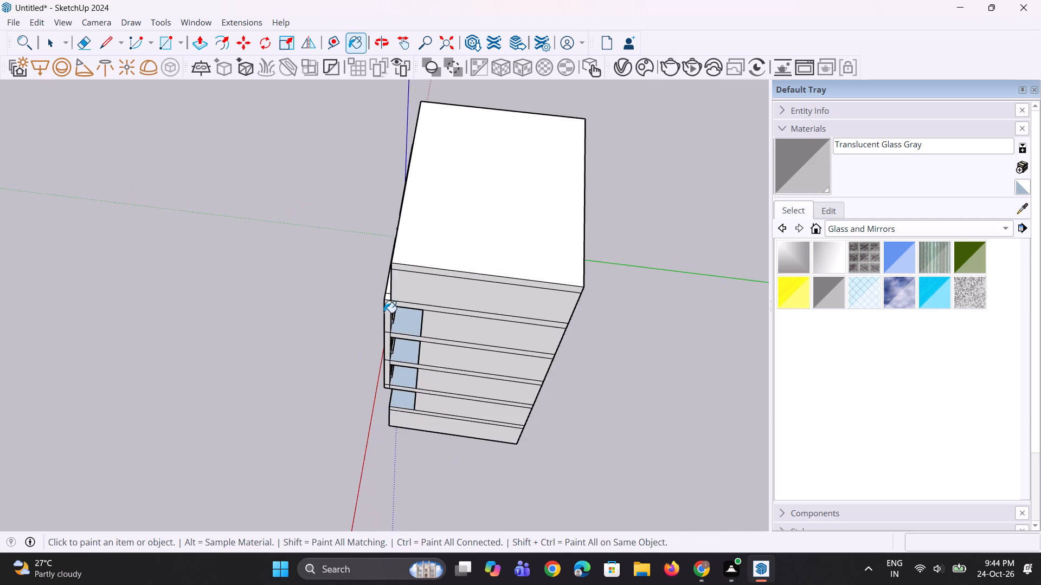
pyautogui.scroll(9, 377, 322)
pyautogui.moveTo(432, 311); pyautogui.dragTo(427, 232, button='middle')
pyautogui.scroll(-3, 432, 323)
pyautogui.moveTo(412, 271); pyautogui.dragTo(397, 160, button='middle')
pyautogui.scroll(8, 397, 160)
pyautogui.click(408, 239)
pyautogui.scroll(2, 421, 491)
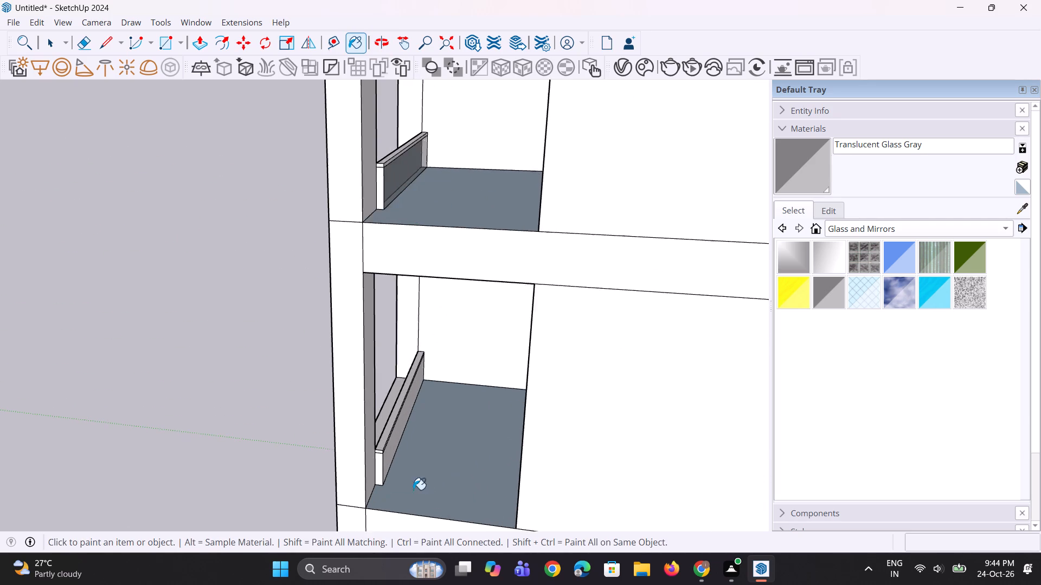
pyautogui.scroll(1, 413, 490)
pyautogui.click(391, 437)
# Paint the inner face of the lowest framed bay's parapet with Translucent Glass Gray.
pyautogui.scroll(-5, 422, 380)
pyautogui.moveTo(353, 401); pyautogui.dragTo(449, 364, button='middle')
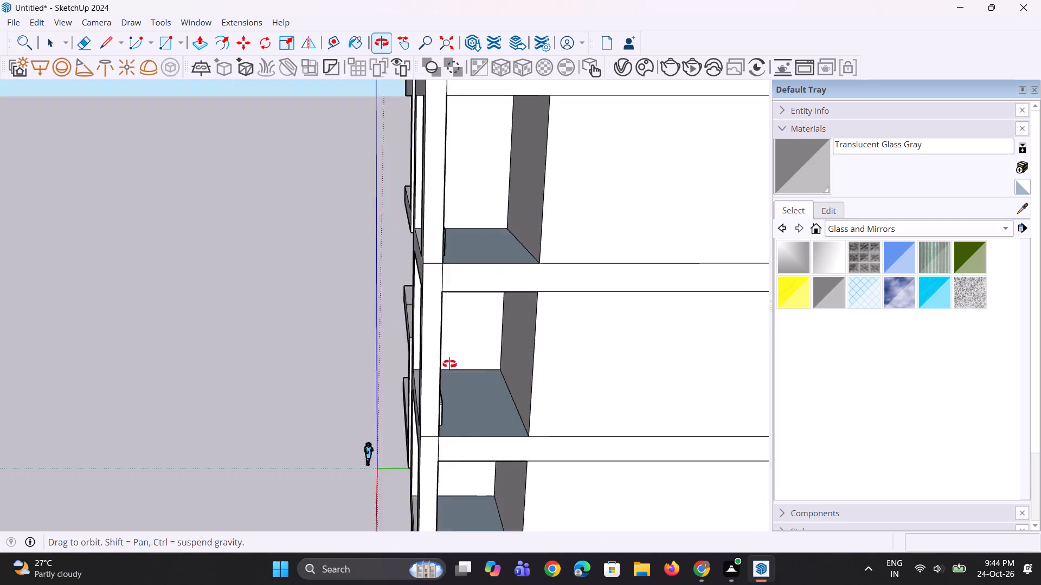
pyautogui.moveTo(449, 364); pyautogui.dragTo(474, 356, button='middle')
pyautogui.click(454, 378)
pyautogui.scroll(-8, 429, 302)
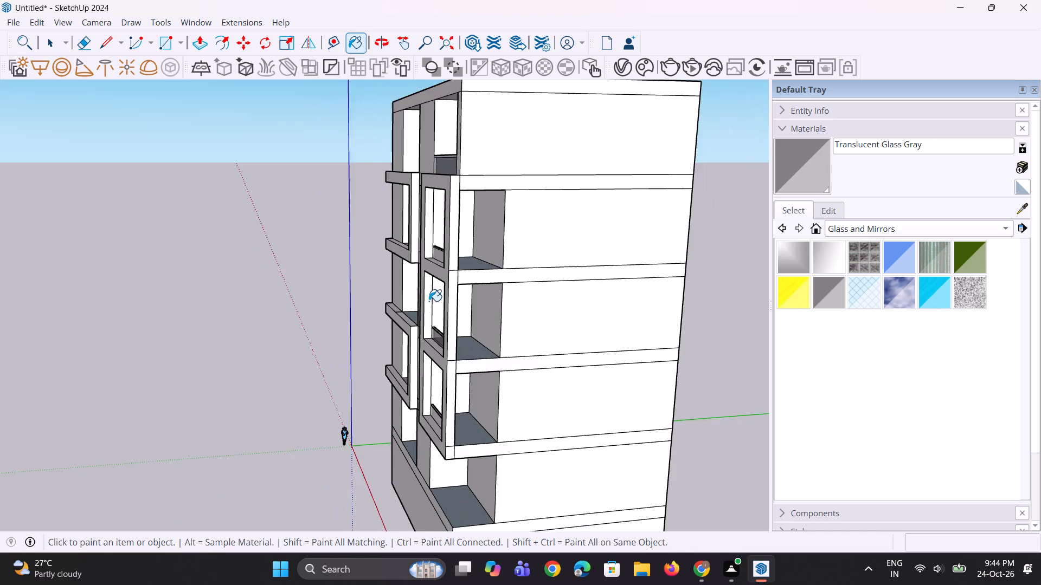
pyautogui.scroll(-2, 429, 301)
pyautogui.moveTo(467, 421); pyautogui.dragTo(223, 407, button='middle')
pyautogui.scroll(11, 397, 324)
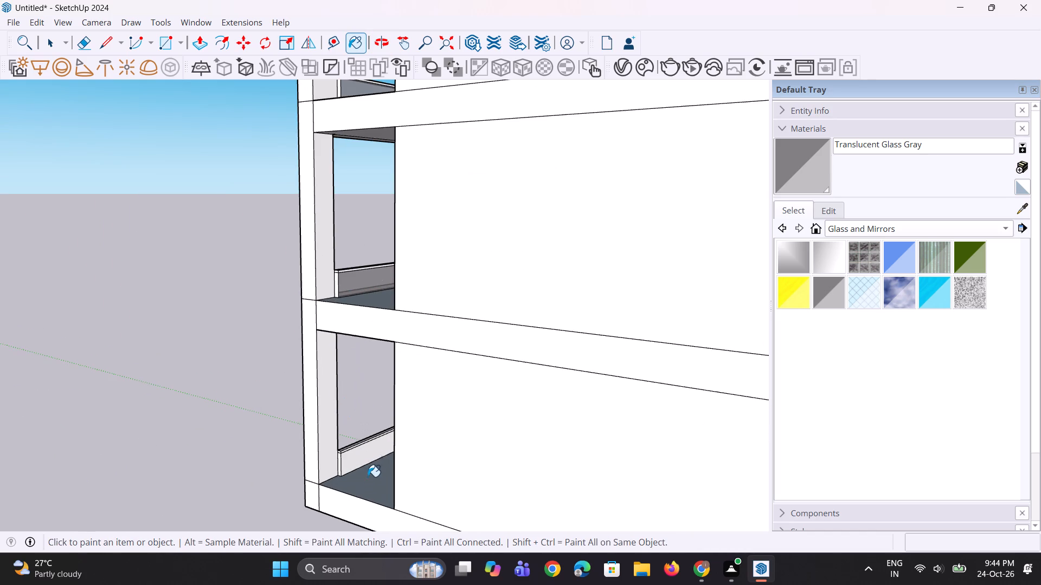
pyautogui.click(371, 454)
# Paint the inner face of the top-floor bay's parapet below its coping with Translucent Glass Gray.
pyautogui.moveTo(349, 467); pyautogui.dragTo(457, 476, button='middle')
pyautogui.scroll(-11, 457, 476)
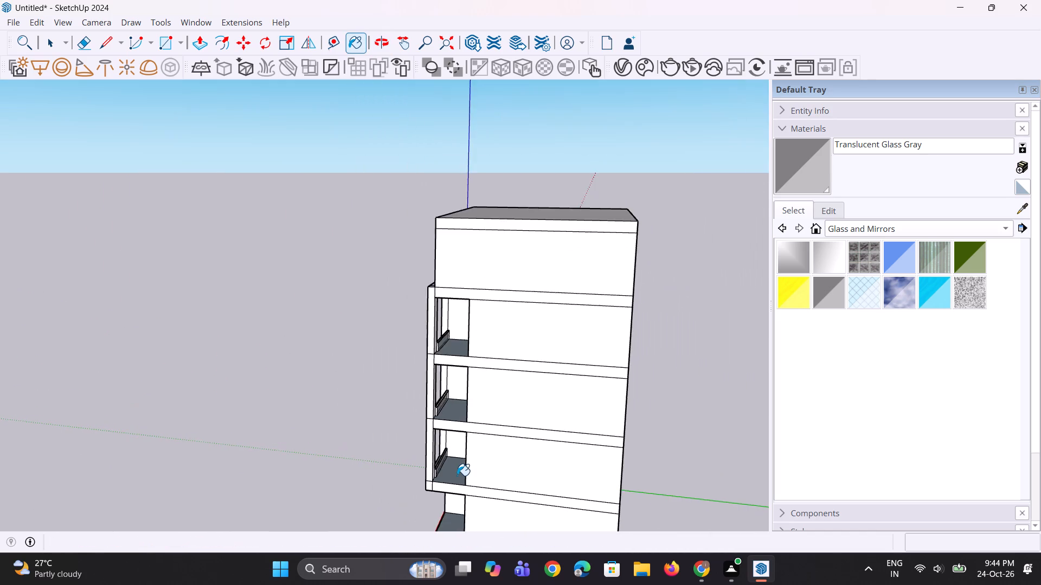
pyautogui.moveTo(459, 467); pyautogui.dragTo(682, 480, button='middle')
pyautogui.scroll(12, 413, 262)
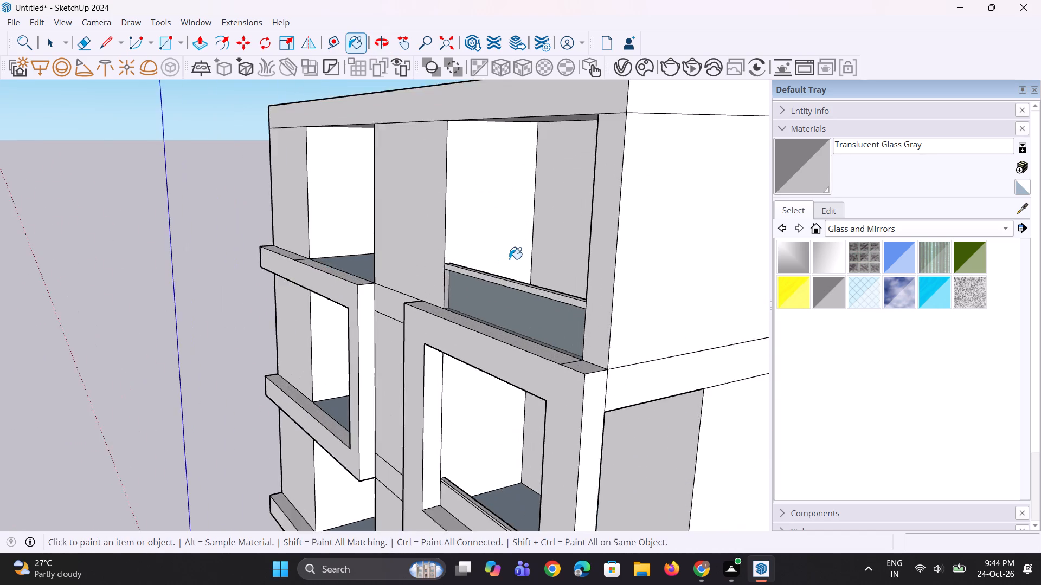
pyautogui.scroll(4, 509, 259)
pyautogui.moveTo(510, 259); pyautogui.dragTo(518, 338, button='middle')
pyautogui.scroll(-1, 518, 338)
pyautogui.scroll(7, 518, 348)
pyautogui.moveTo(517, 351); pyautogui.dragTo(479, 367, button='middle')
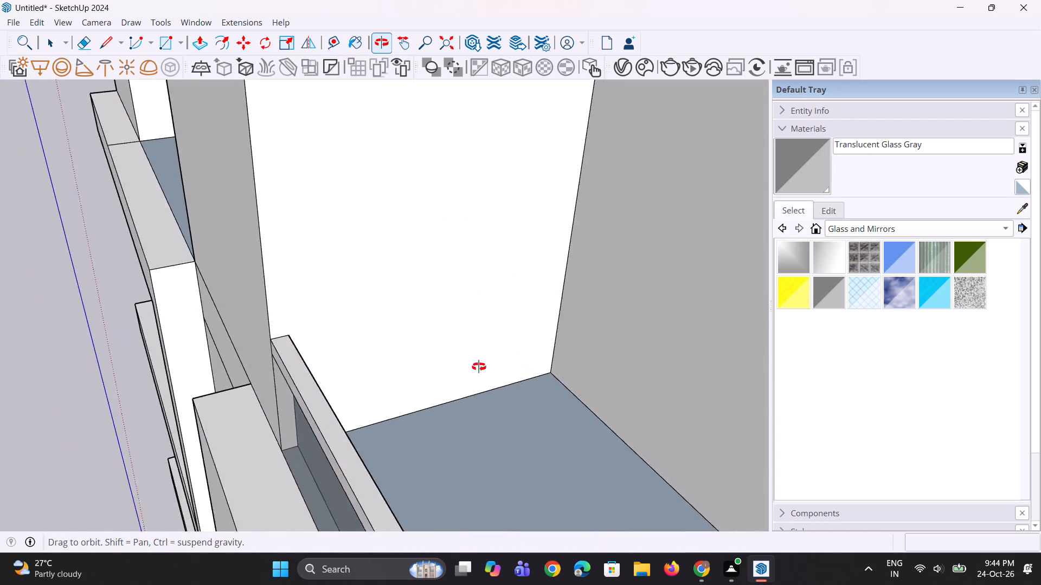
pyautogui.moveTo(479, 367); pyautogui.dragTo(498, 348, button='middle')
pyautogui.scroll(4, 437, 370)
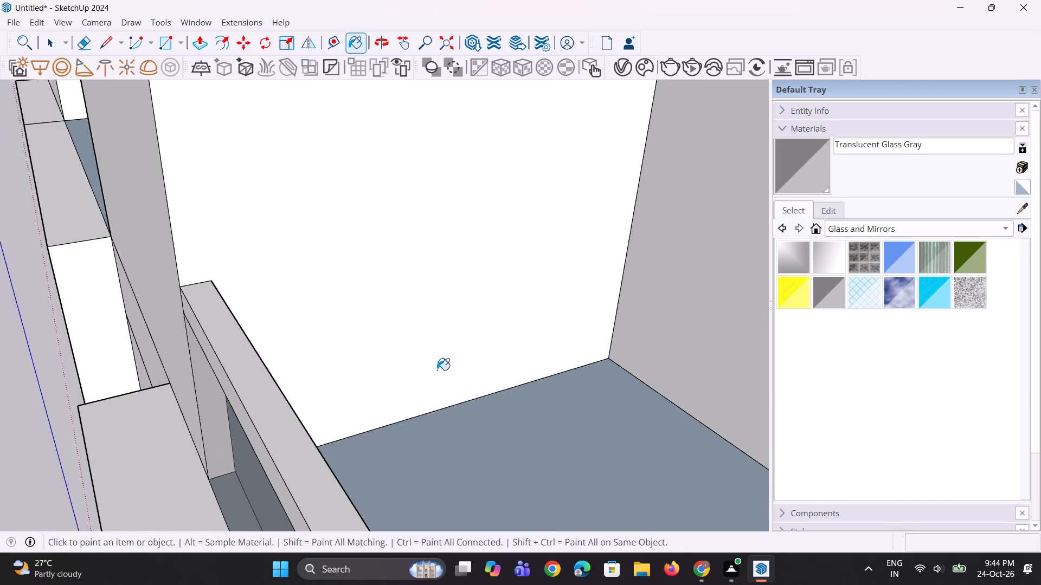
pyautogui.moveTo(437, 370); pyautogui.dragTo(362, 362, button='middle')
pyautogui.click(170, 422)
# Paint the front parapet faces of the three framed bays below their copings with Translucent Glass Gray.
pyautogui.moveTo(178, 431); pyautogui.dragTo(497, 351, button='middle')
pyautogui.scroll(-20, 400, 344)
pyautogui.scroll(-1, 400, 344)
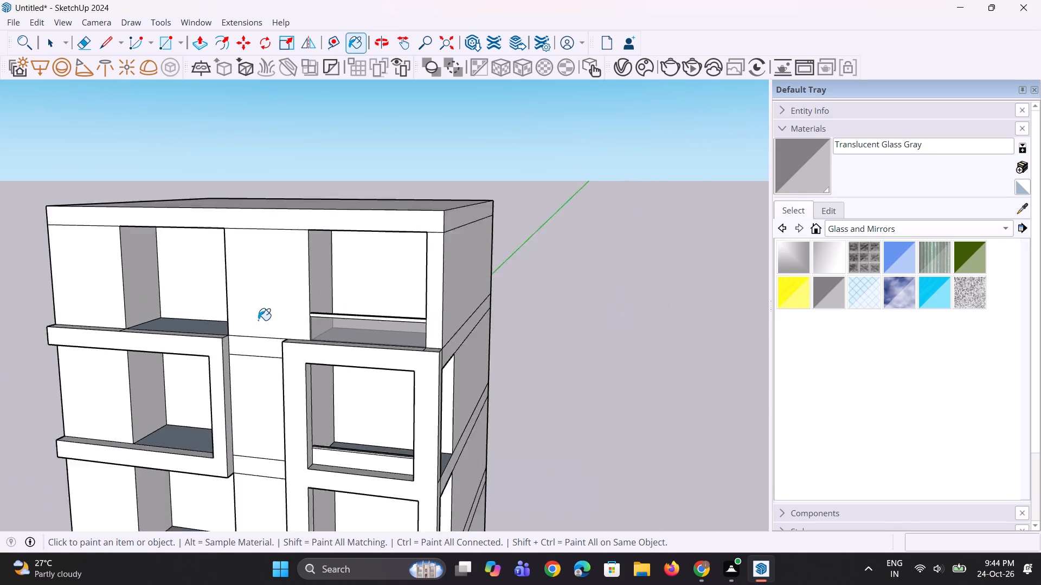
pyautogui.scroll(-7, 258, 320)
pyautogui.scroll(4, 335, 401)
pyautogui.click(335, 402)
pyautogui.scroll(1, 334, 370)
pyautogui.scroll(-5, 298, 315)
pyautogui.scroll(3, 350, 503)
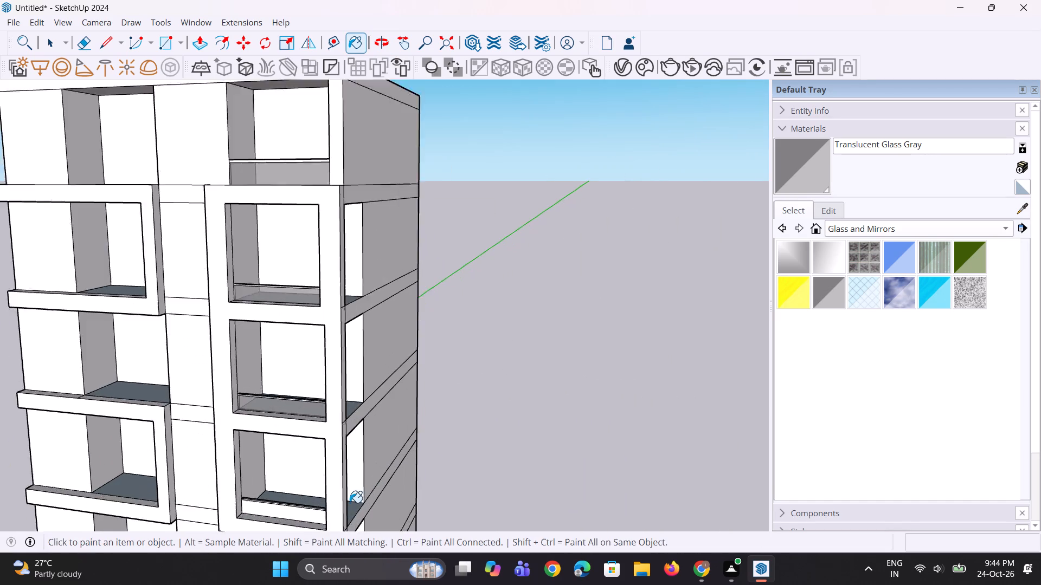
pyautogui.scroll(2, 350, 503)
pyautogui.moveTo(352, 491); pyautogui.dragTo(126, 465, button='middle')
pyautogui.scroll(-3, 226, 379)
pyautogui.scroll(10, 260, 504)
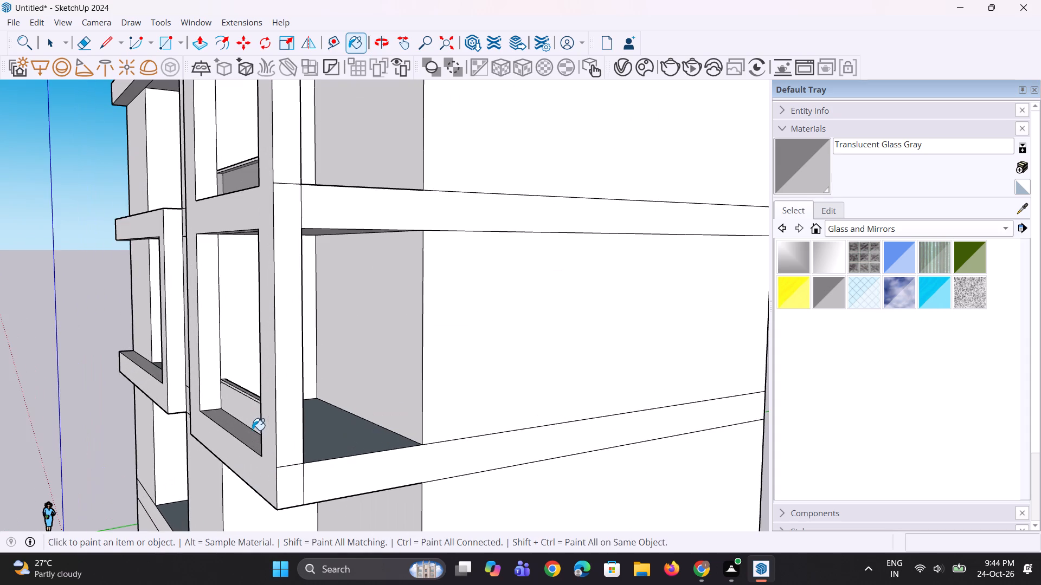
pyautogui.click(253, 418)
# Copy the front floor edge of the open bay below the tall projecting frame inward by about 9 3/4".
pyautogui.moveTo(269, 417); pyautogui.dragTo(133, 432, button='middle')
pyautogui.scroll(1, 217, 414)
pyautogui.scroll(-6, 218, 413)
pyautogui.moveTo(218, 413); pyautogui.dragTo(349, 387, button='middle')
pyautogui.scroll(-10, 359, 380)
pyautogui.moveTo(332, 445); pyautogui.dragTo(519, 444, button='middle')
pyautogui.scroll(4, 397, 476)
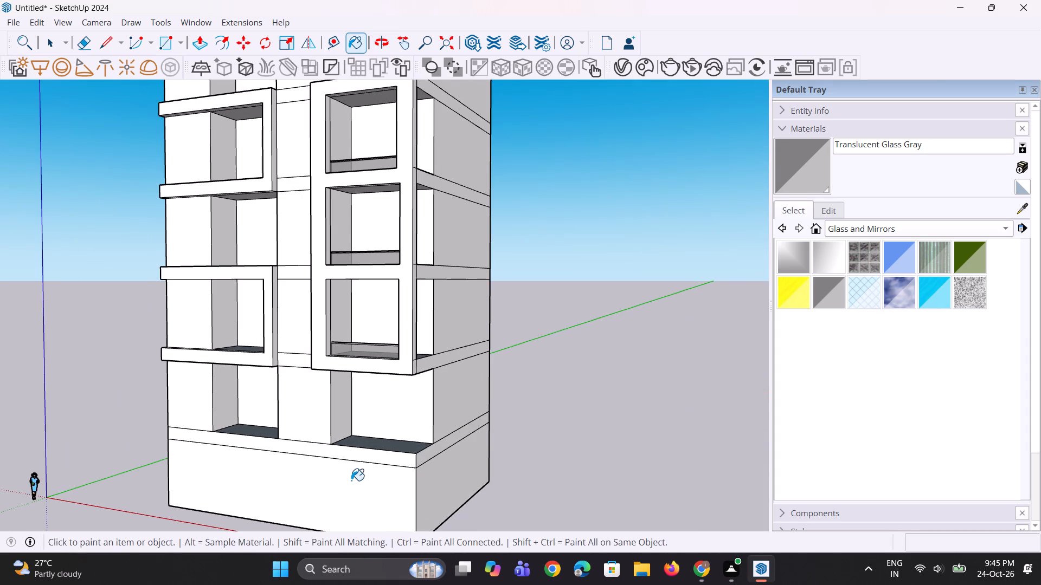
pyautogui.scroll(1, 351, 480)
pyautogui.moveTo(351, 480); pyautogui.dragTo(349, 536, button='middle')
pyautogui.scroll(5, 372, 451)
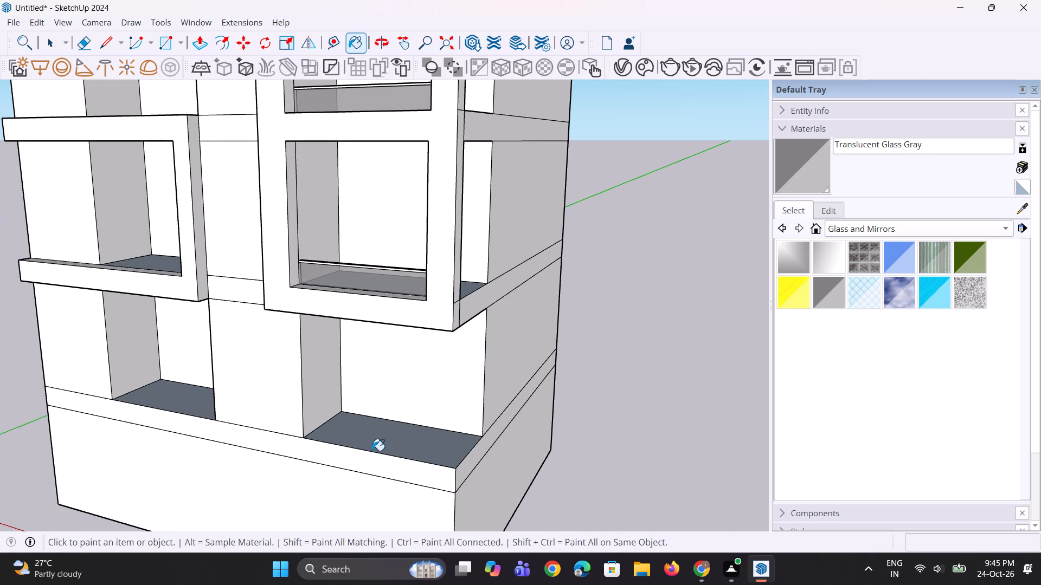
pyautogui.moveTo(372, 451); pyautogui.dragTo(345, 462, button='middle')
pyautogui.scroll(2, 340, 457)
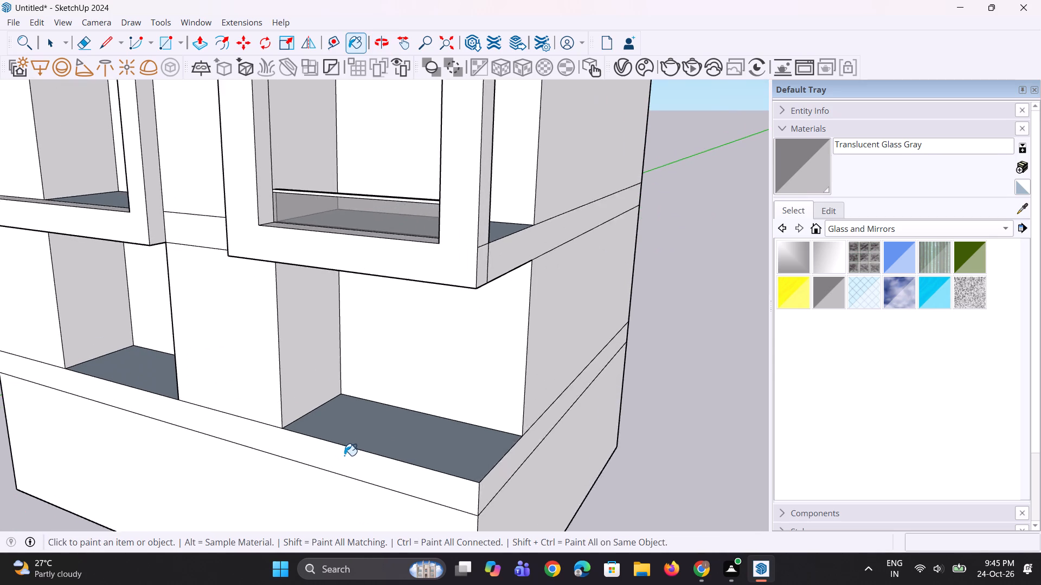
pyautogui.scroll(2, 344, 456)
pyautogui.press('space')
pyautogui.press('space')
pyautogui.click(363, 447)
pyautogui.moveTo(353, 455); pyautogui.dragTo(346, 526, button='middle')
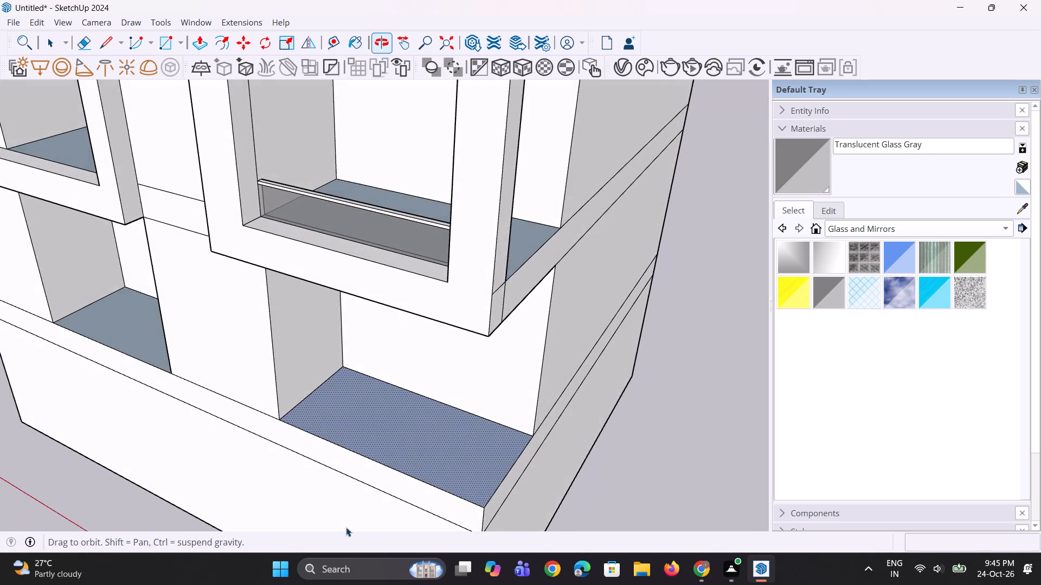
pyautogui.scroll(2, 305, 440)
pyautogui.click(306, 428)
pyautogui.scroll(2, 295, 427)
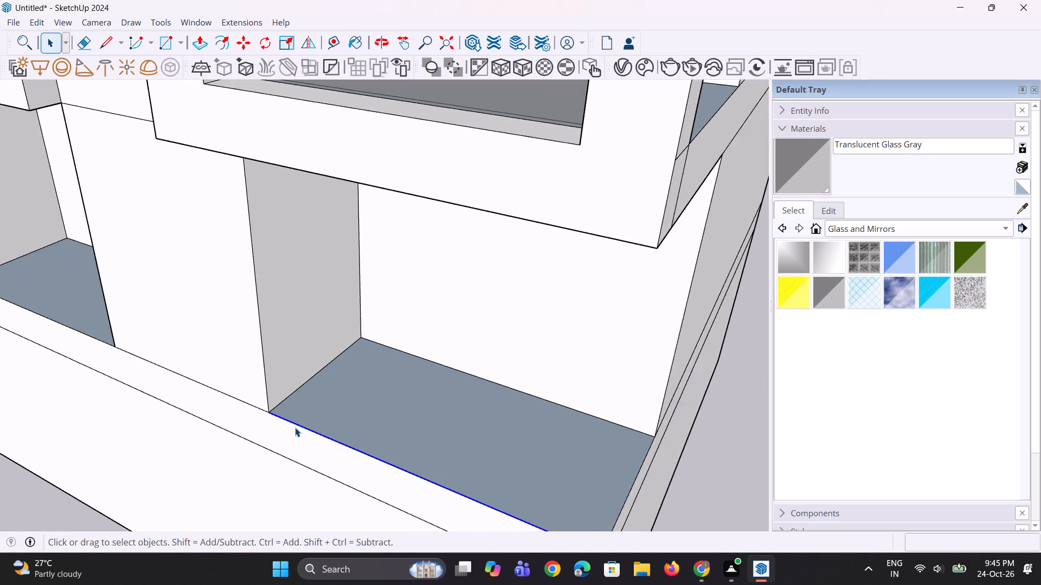
pyautogui.scroll(4, 295, 427)
pyautogui.press('m')
pyautogui.scroll(3, 282, 415)
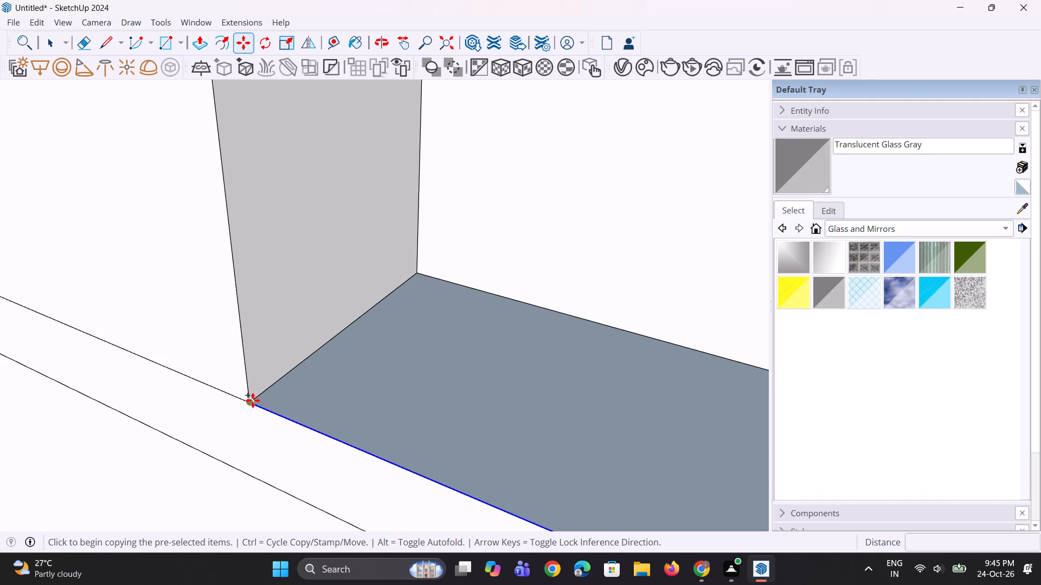
pyautogui.click(252, 400)
pyautogui.click(273, 388)
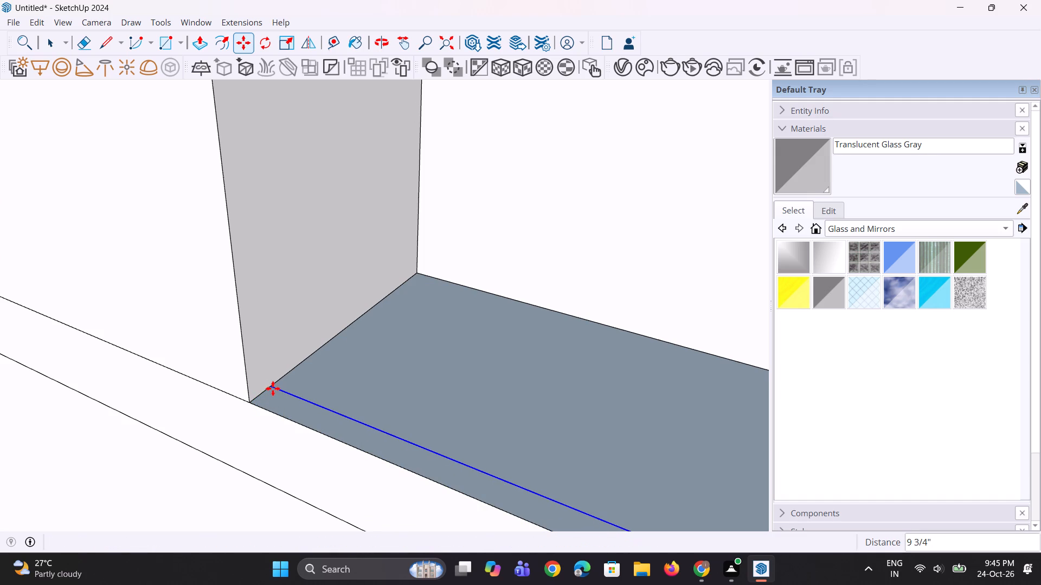
# Copy the new floor line about 6 3/4" further inward to outline a narrow parapet strip.
pyautogui.press('m')
pyautogui.scroll(1, 273, 388)
pyautogui.click(273, 388)
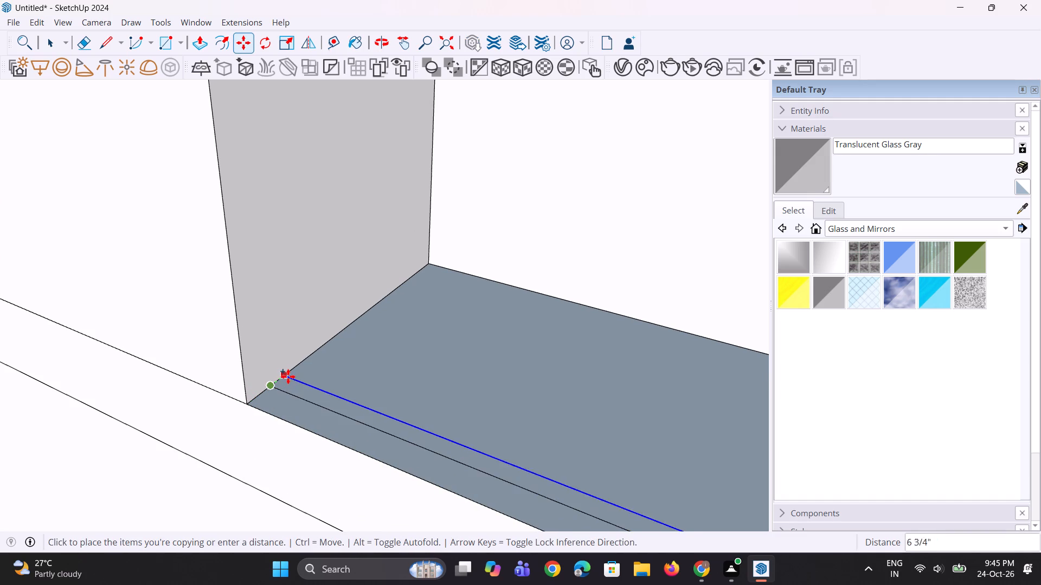
pyautogui.click(288, 376)
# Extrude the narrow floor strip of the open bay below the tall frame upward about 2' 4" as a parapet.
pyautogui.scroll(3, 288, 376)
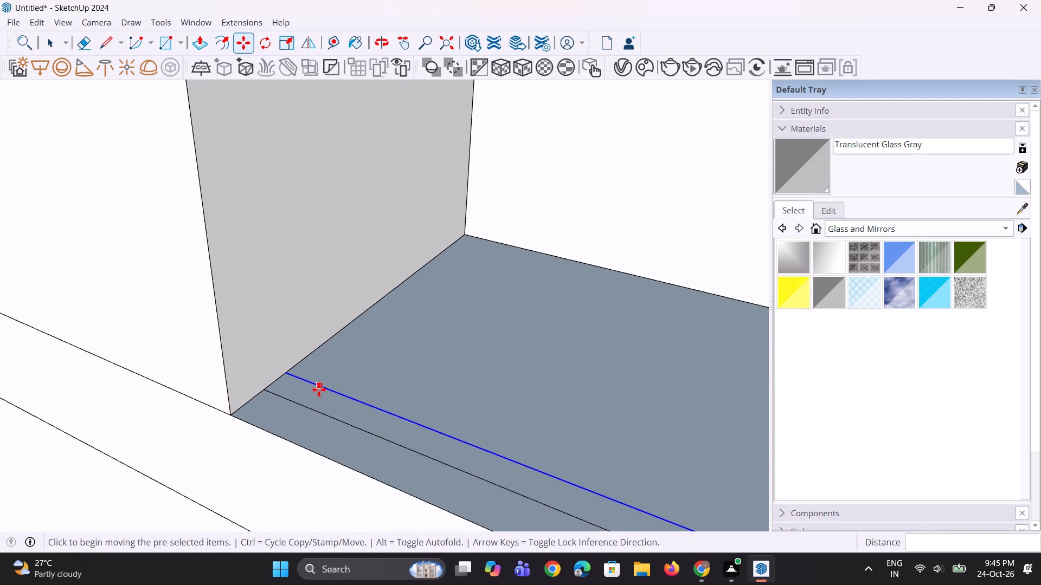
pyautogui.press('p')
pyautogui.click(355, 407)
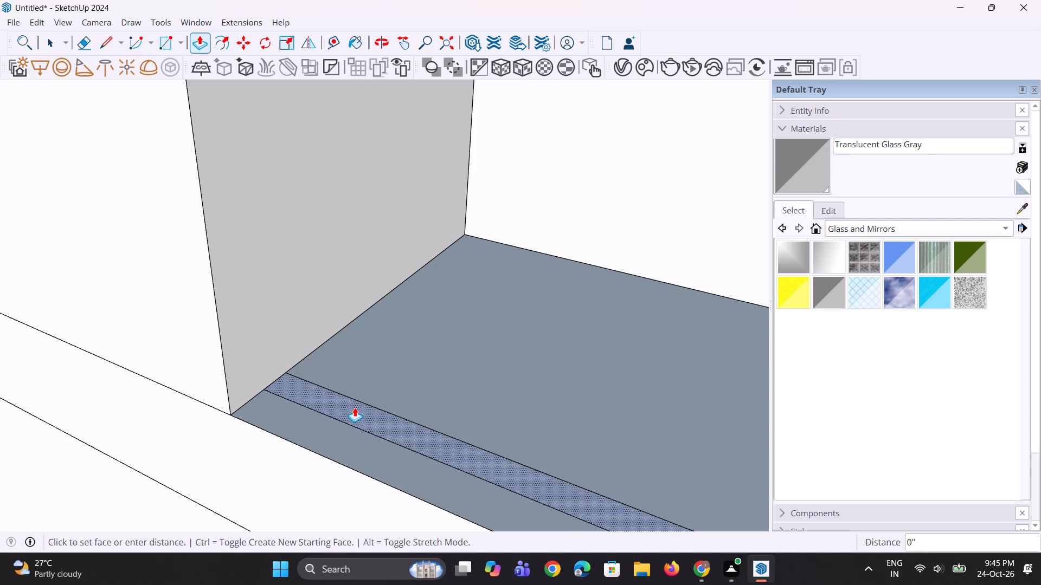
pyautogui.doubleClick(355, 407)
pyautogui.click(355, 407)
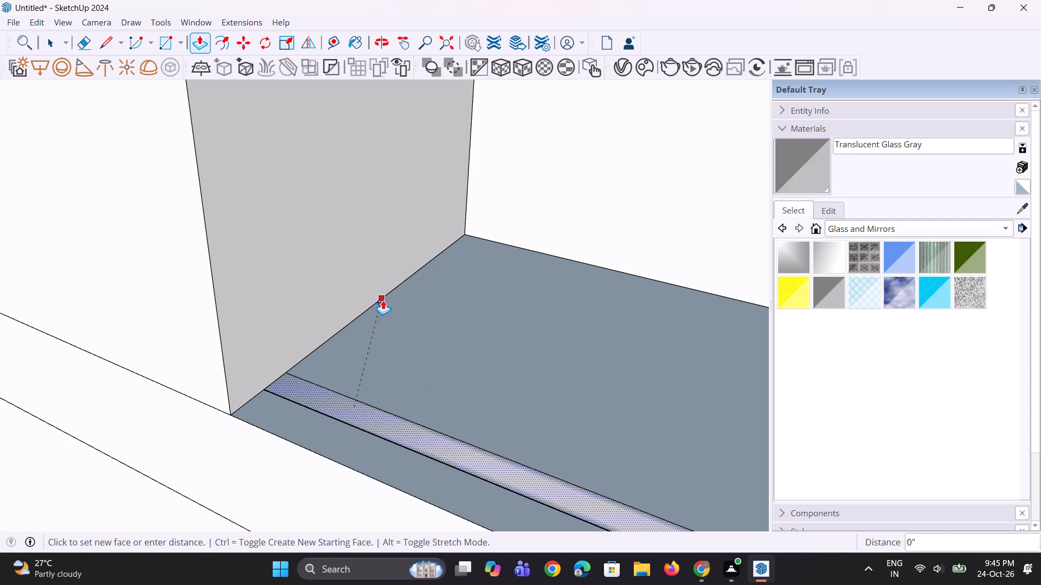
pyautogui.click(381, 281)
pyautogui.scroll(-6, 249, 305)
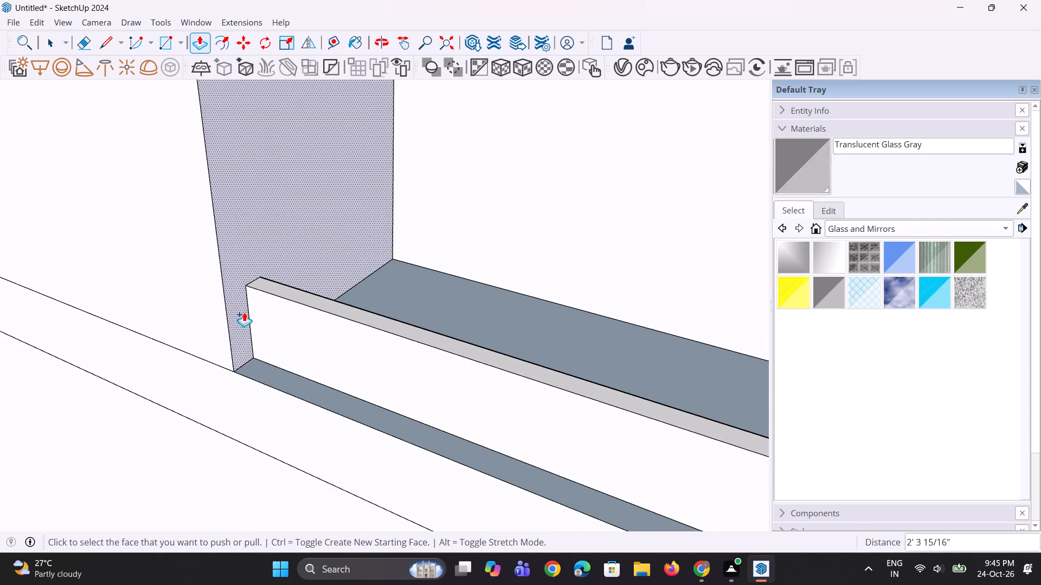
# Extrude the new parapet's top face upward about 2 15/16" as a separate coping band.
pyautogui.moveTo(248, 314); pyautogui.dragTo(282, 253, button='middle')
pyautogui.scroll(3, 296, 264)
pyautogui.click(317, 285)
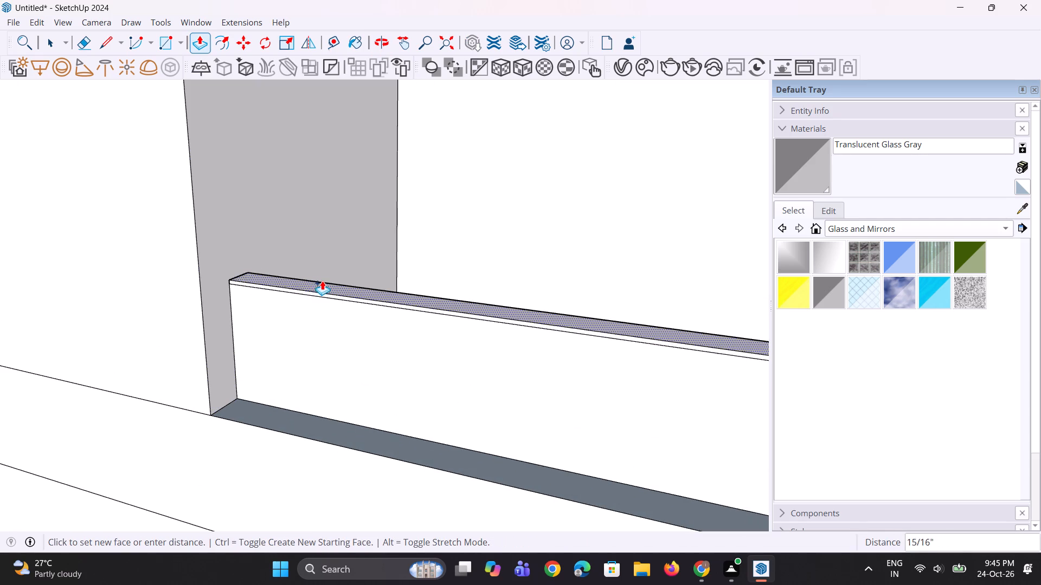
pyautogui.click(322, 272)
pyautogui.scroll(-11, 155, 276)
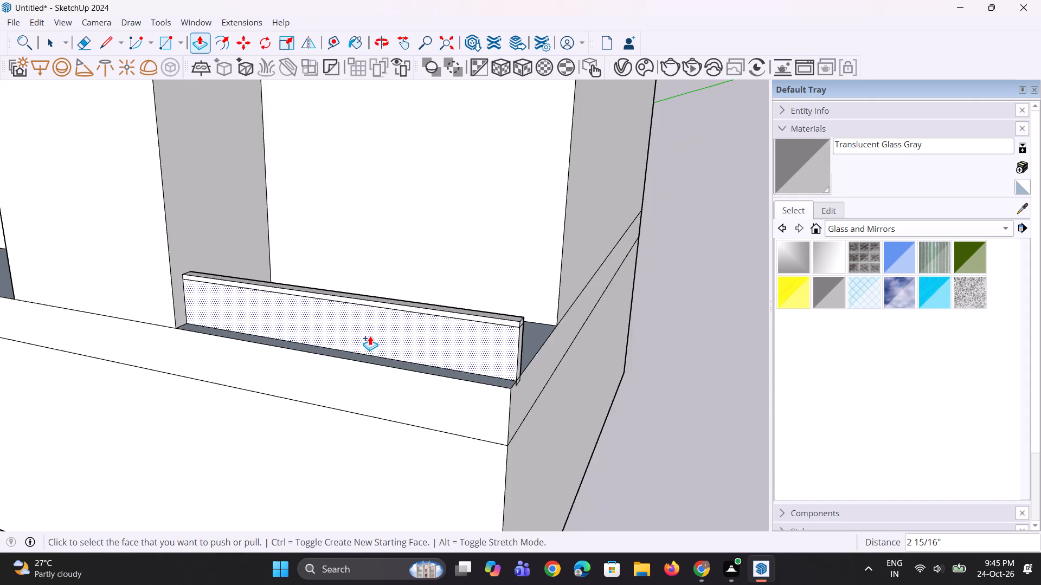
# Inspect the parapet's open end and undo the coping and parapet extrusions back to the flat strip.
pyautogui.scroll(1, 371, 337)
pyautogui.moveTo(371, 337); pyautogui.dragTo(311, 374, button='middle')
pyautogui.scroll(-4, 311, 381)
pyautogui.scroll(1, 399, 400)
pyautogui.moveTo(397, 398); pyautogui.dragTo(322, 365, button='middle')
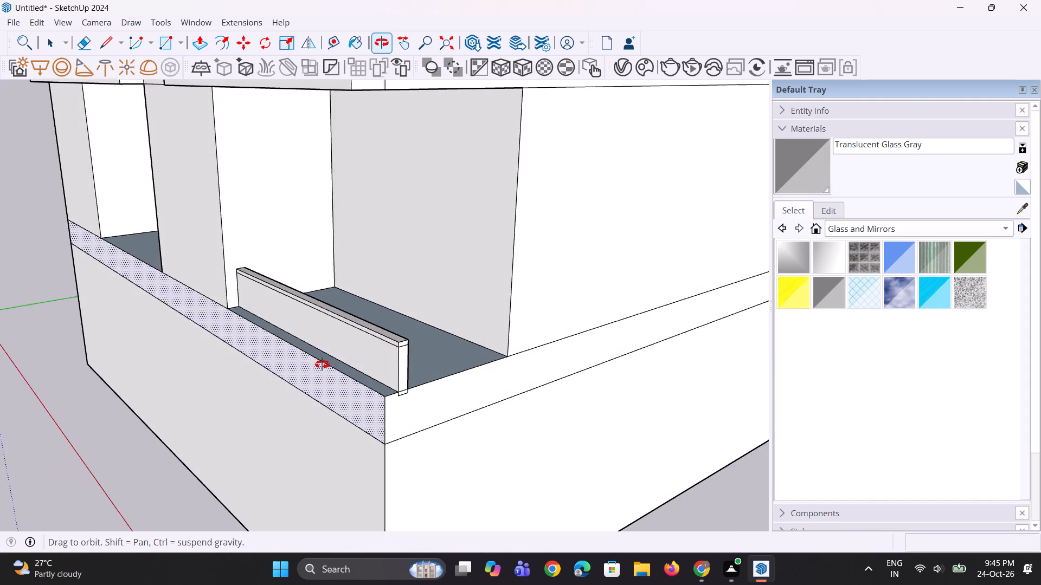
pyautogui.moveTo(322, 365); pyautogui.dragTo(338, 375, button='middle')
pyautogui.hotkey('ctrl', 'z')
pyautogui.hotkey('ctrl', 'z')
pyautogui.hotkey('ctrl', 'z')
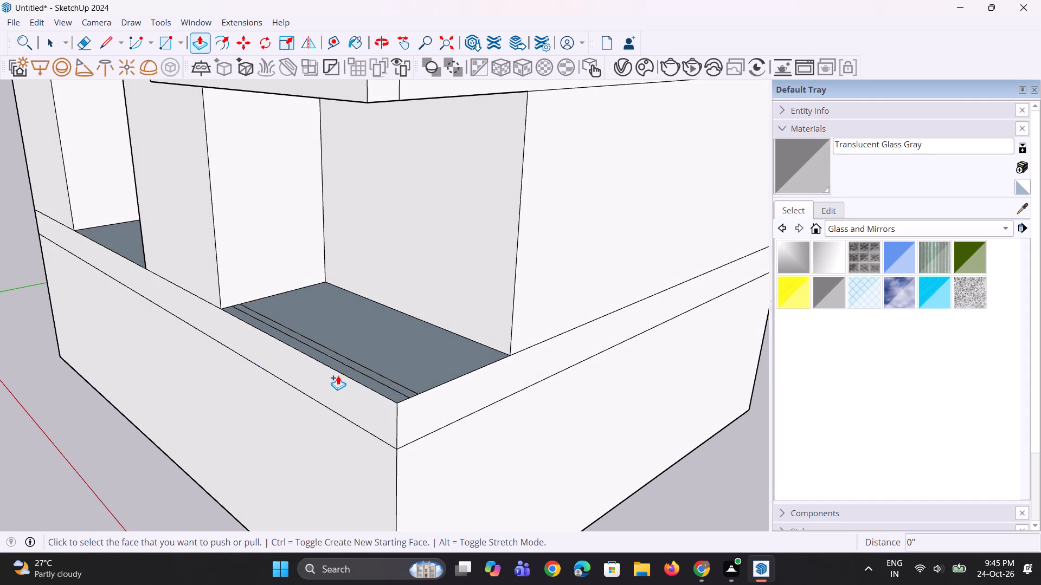
# Extrude the open bay's narrow floor strip upward about 2' 10 15/16" to form the parapet.
pyautogui.scroll(2, 383, 373)
pyautogui.click(388, 381)
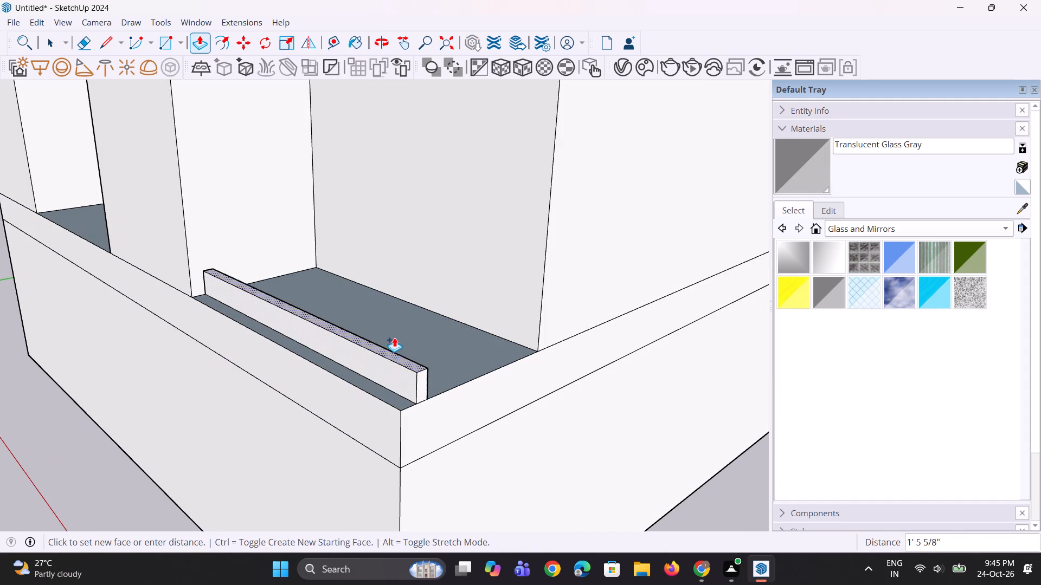
pyautogui.click(394, 316)
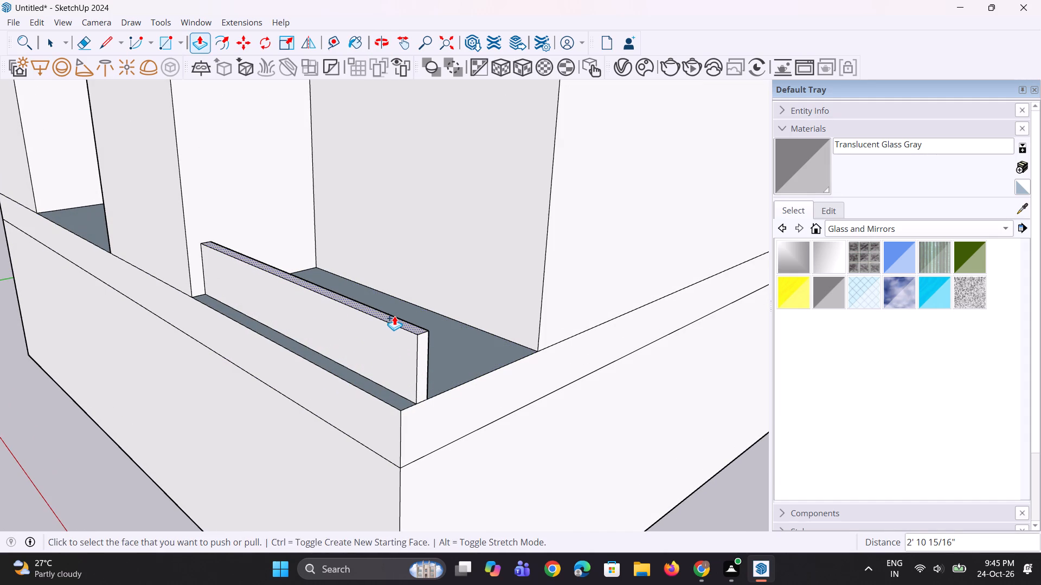
pyautogui.click(394, 315)
pyautogui.press('Escape')
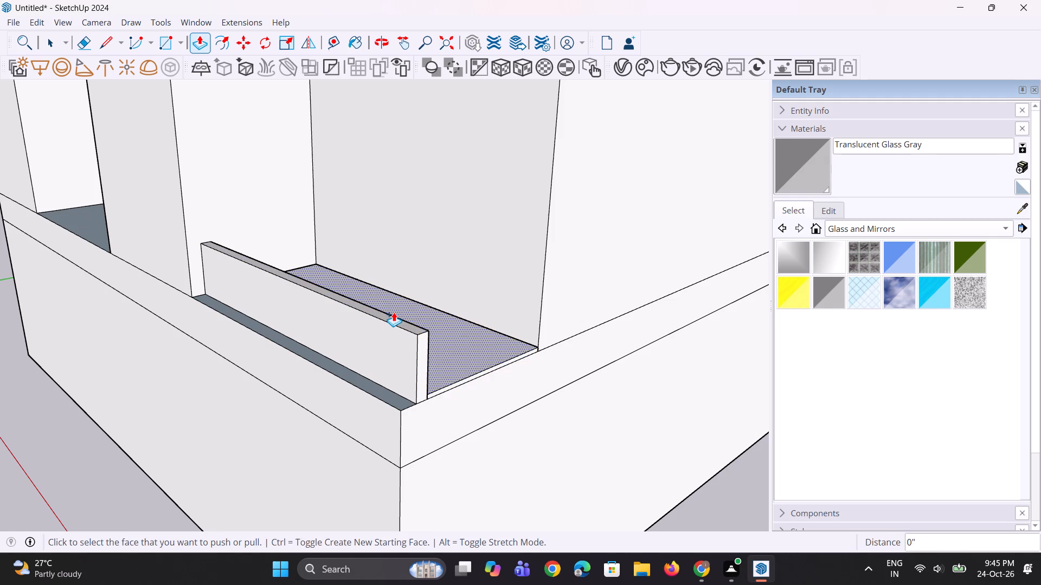
# Extrude the parapet's top face upward about 3 7/16" from a new starting face to form the coping band.
pyautogui.scroll(6, 394, 323)
pyautogui.click(394, 324)
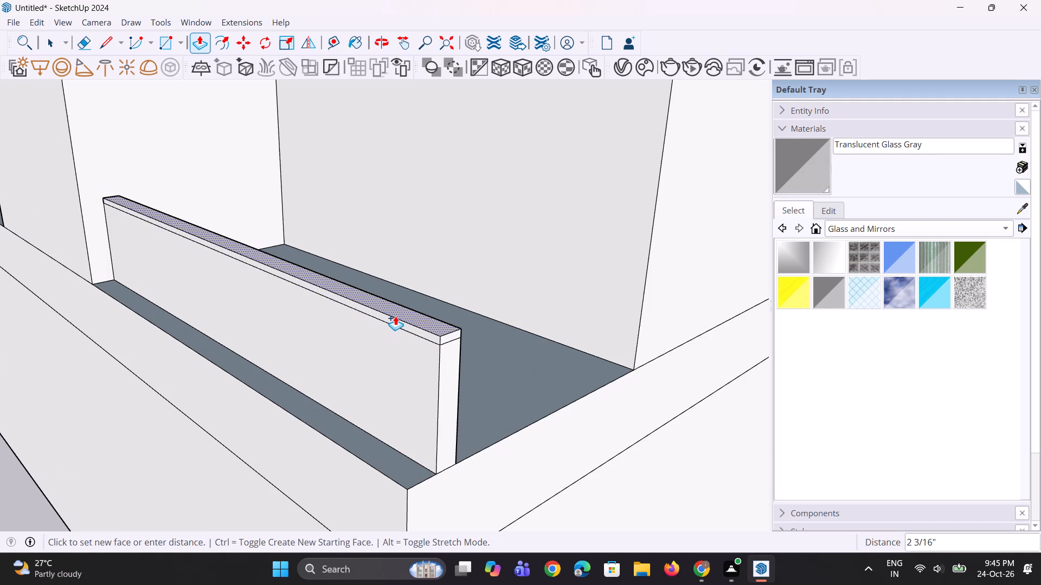
pyautogui.click(395, 311)
pyautogui.moveTo(332, 380); pyautogui.dragTo(399, 361, button='middle')
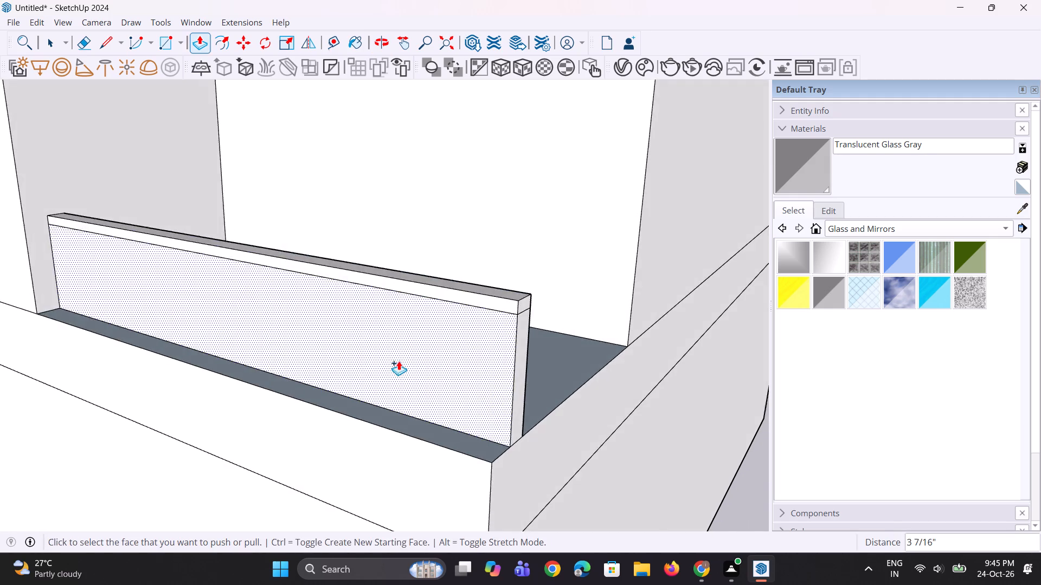
pyautogui.scroll(-6, 385, 361)
pyautogui.press('space')
pyautogui.press('space')
pyautogui.scroll(-6, 383, 392)
pyautogui.click(660, 449)
# Push the free end faces of the parapet and its coping back about 2' 5 3/16" to shorten both.
pyautogui.scroll(4, 284, 380)
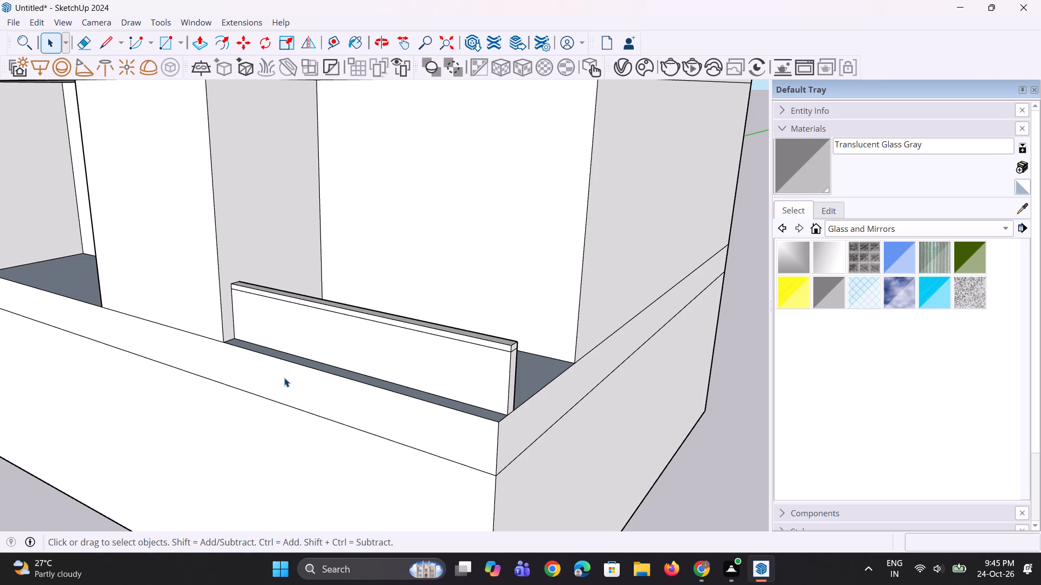
pyautogui.scroll(1, 503, 324)
pyautogui.moveTo(503, 324); pyautogui.dragTo(497, 341, button='middle')
pyautogui.scroll(2, 505, 376)
pyautogui.press('p')
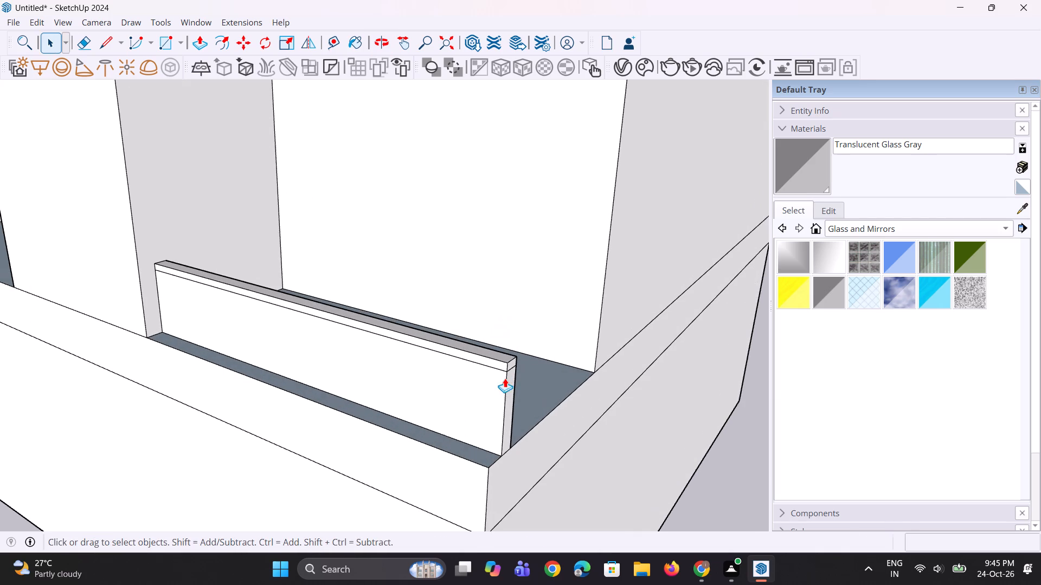
pyautogui.click(508, 397)
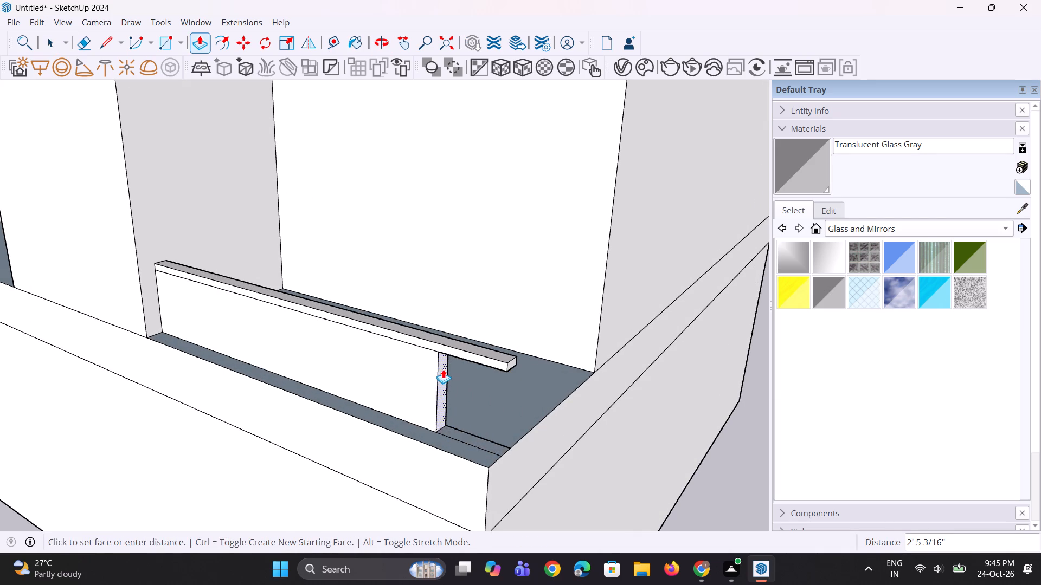
pyautogui.click(443, 369)
pyautogui.doubleClick(513, 362)
pyautogui.scroll(-2, 434, 408)
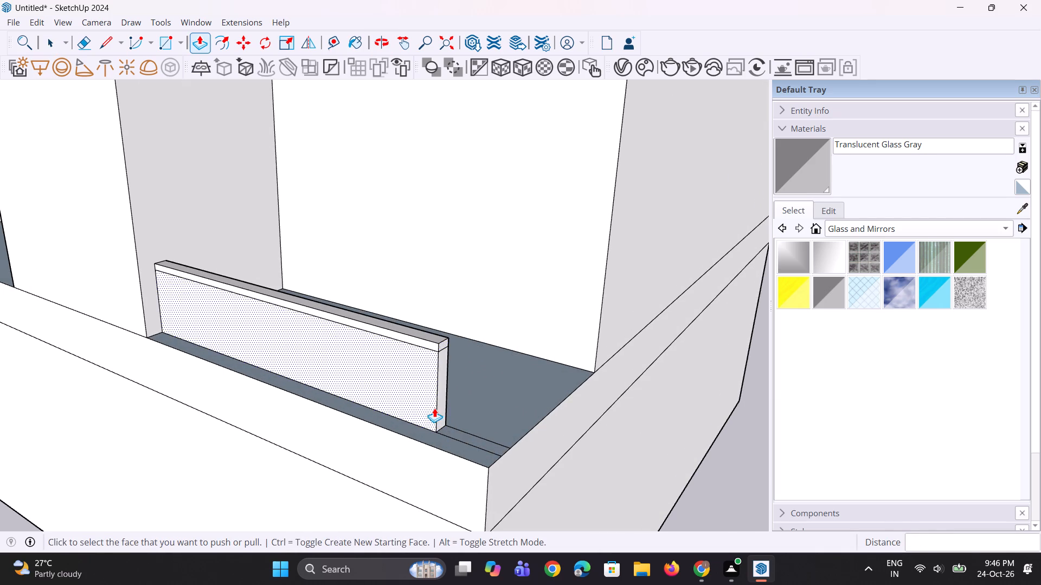
pyautogui.scroll(-3, 434, 408)
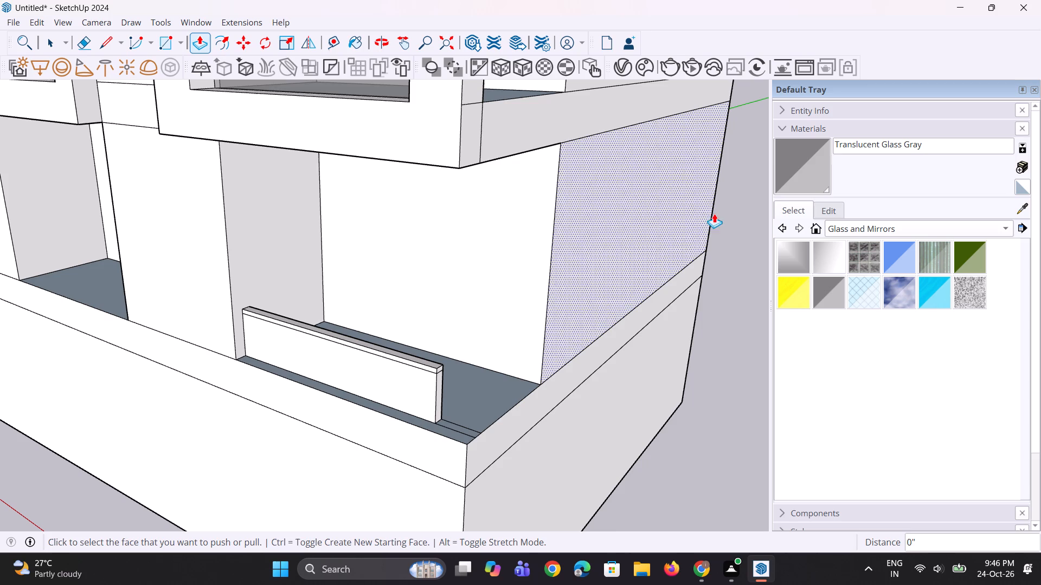
# Paint the front and inner faces of the shortened parapet below its coping with Translucent Glass Gray.
pyautogui.click(792, 181)
pyautogui.scroll(-6, 728, 268)
pyautogui.scroll(1, 671, 302)
pyautogui.scroll(-4, 592, 304)
pyautogui.scroll(3, 560, 331)
pyautogui.click(560, 331)
pyautogui.moveTo(567, 323); pyautogui.dragTo(255, 320, button='middle')
pyautogui.scroll(3, 316, 340)
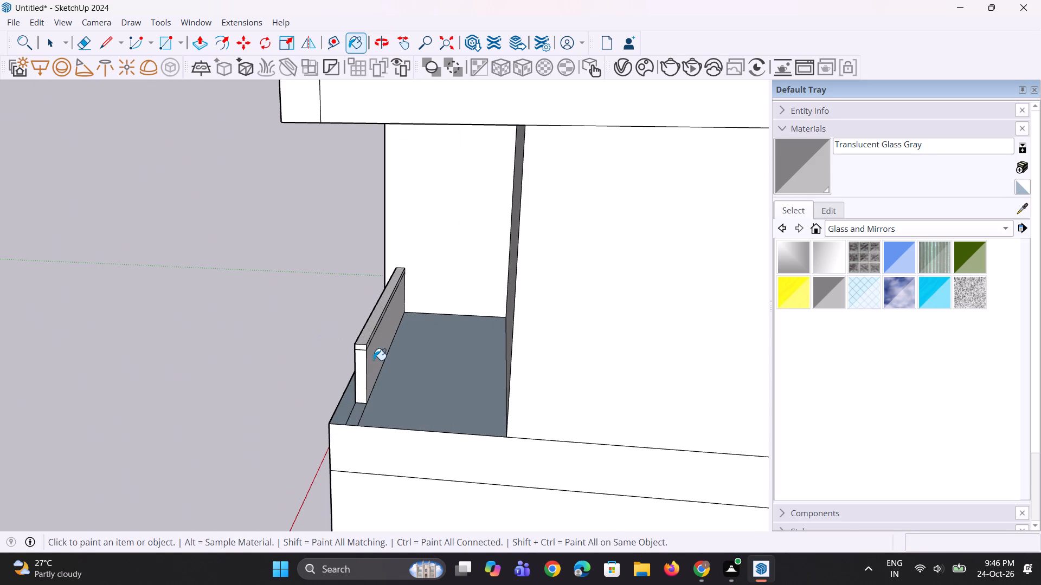
pyautogui.click(374, 361)
# Examine the glass parapet of the open bay from several angles and review the whole building.
pyautogui.moveTo(283, 387); pyautogui.dragTo(497, 383, button='middle')
pyautogui.scroll(-6, 500, 382)
pyautogui.moveTo(500, 382); pyautogui.dragTo(597, 355, button='middle')
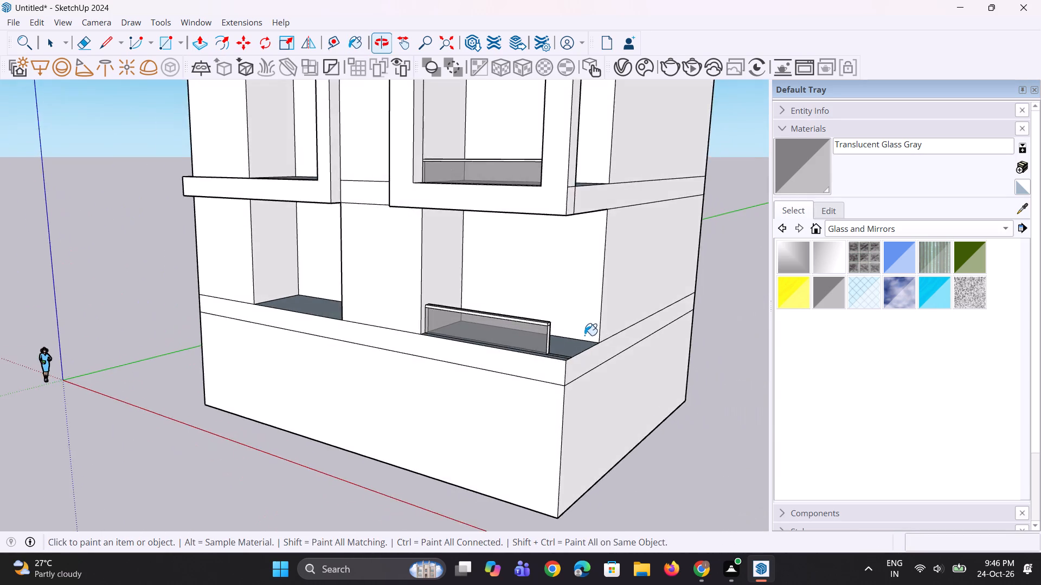
pyautogui.scroll(7, 584, 335)
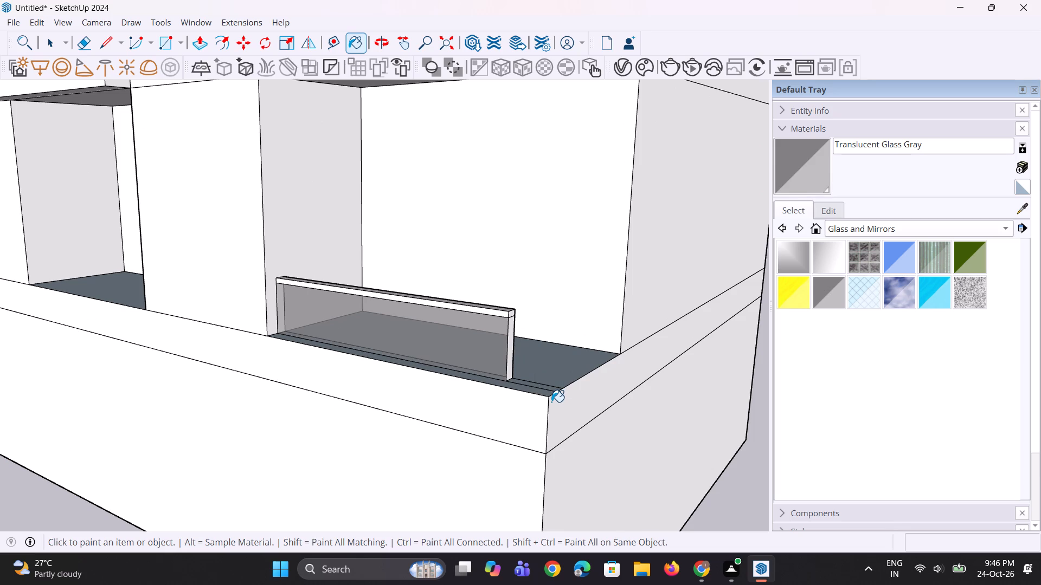
pyautogui.scroll(-5, 551, 402)
pyautogui.moveTo(534, 410); pyautogui.dragTo(514, 448, button='middle')
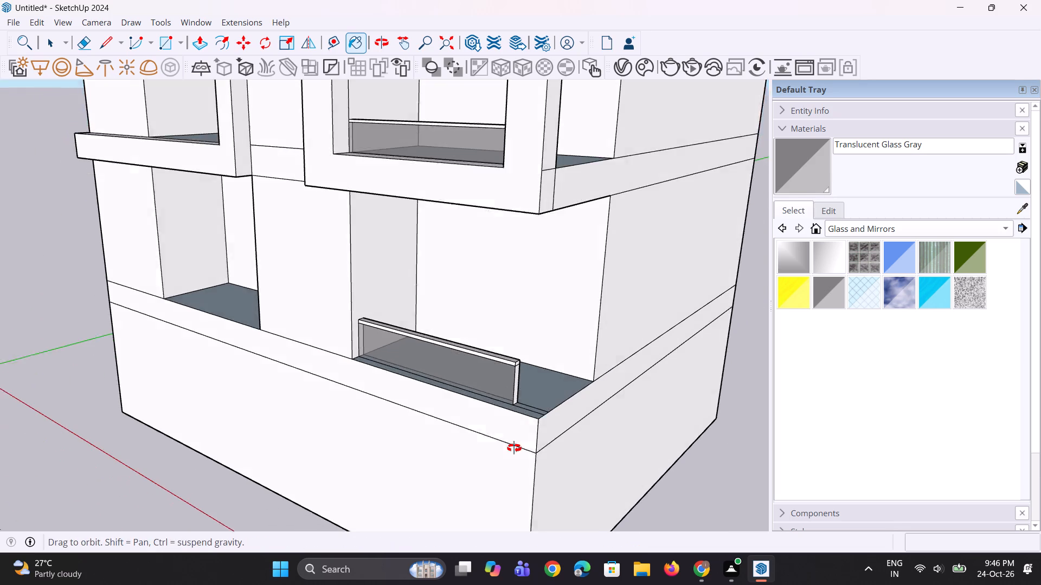
pyautogui.moveTo(514, 448); pyautogui.dragTo(514, 448, button='middle')
pyautogui.scroll(7, 510, 452)
pyautogui.middleClick(481, 421)
pyautogui.scroll(-1, 436, 438)
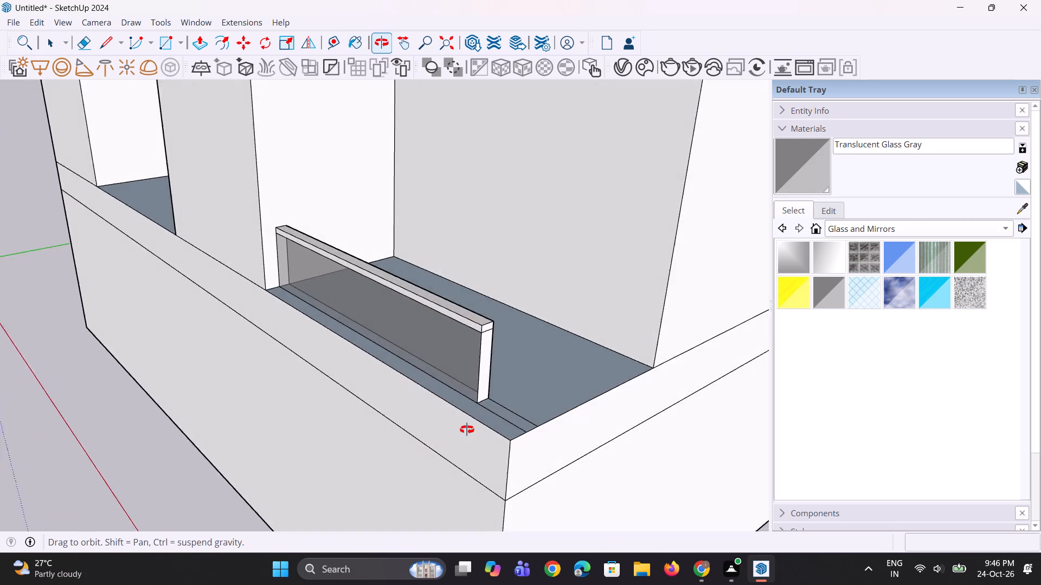
pyautogui.scroll(-6, 482, 425)
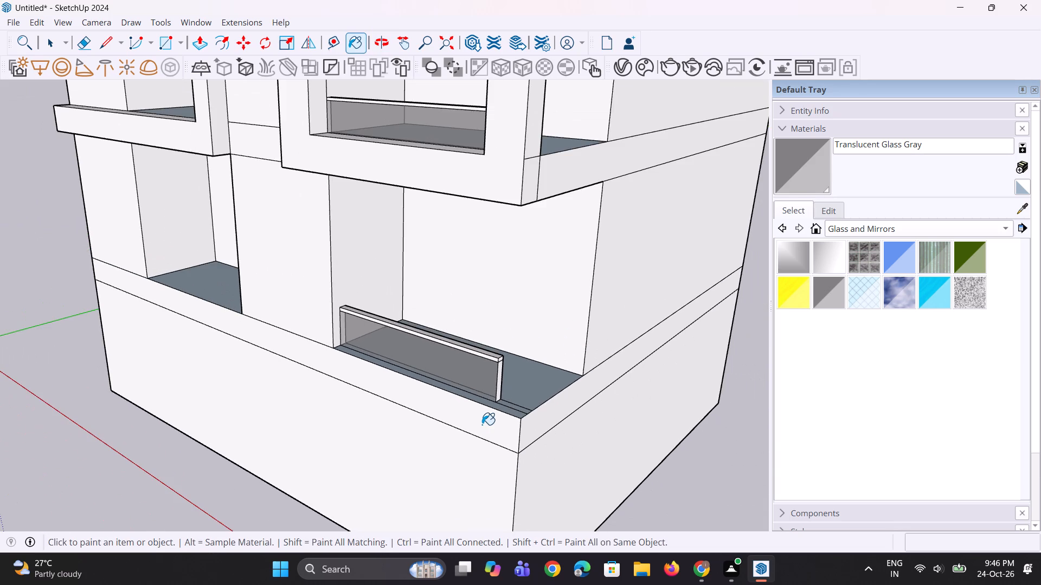
pyautogui.moveTo(482, 425); pyautogui.dragTo(466, 428, button='middle')
pyautogui.scroll(-6, 467, 428)
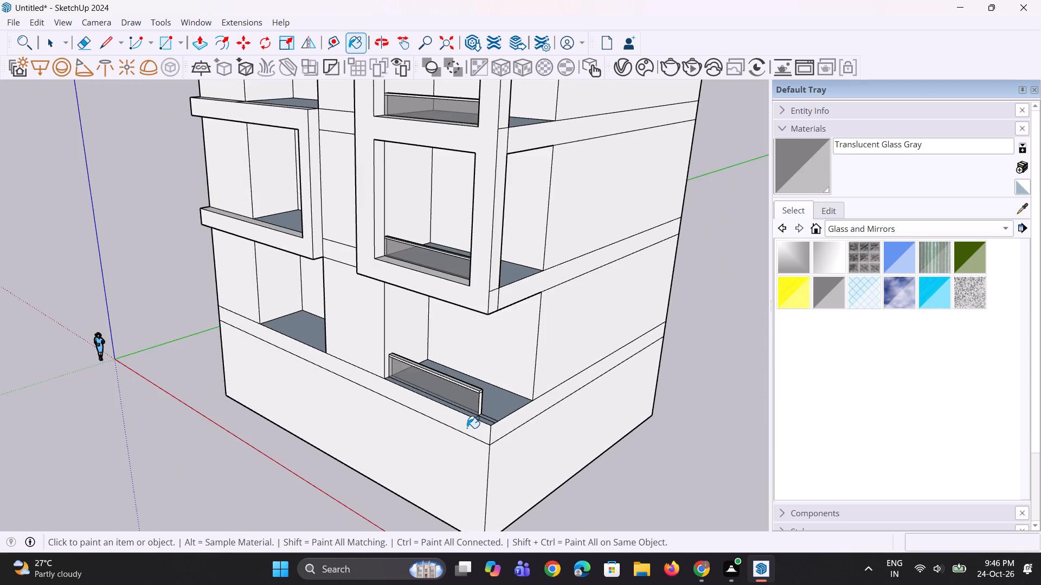
pyautogui.scroll(-16, 467, 428)
pyautogui.moveTo(467, 428); pyautogui.dragTo(511, 409, button='middle')
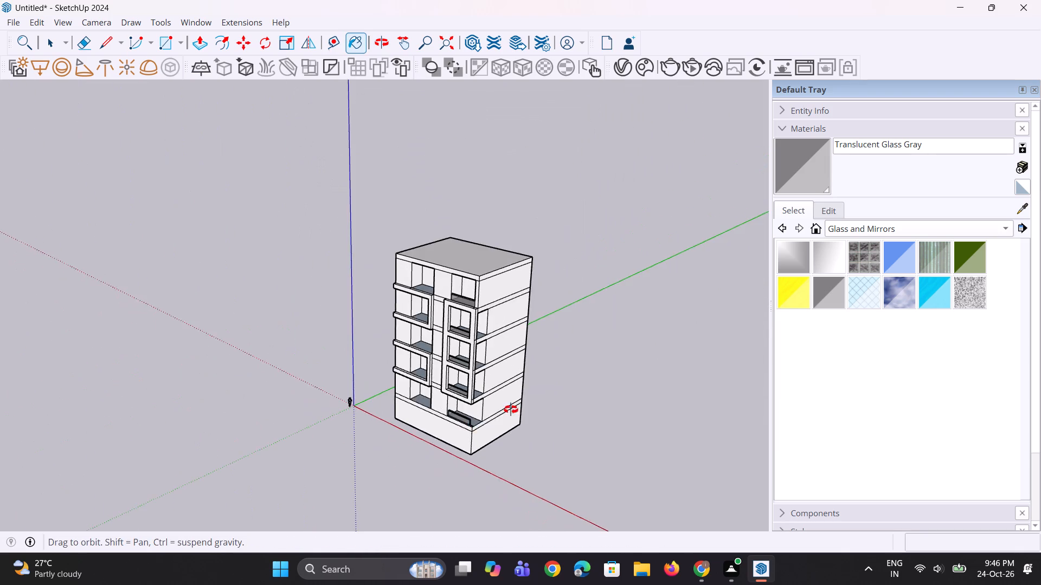
pyautogui.moveTo(511, 409); pyautogui.dragTo(563, 387, button='middle')
# Draw a small rectangle on the tall projecting frame's top face, near its inner end before the top-floor bay.
pyautogui.scroll(13, 517, 283)
pyautogui.moveTo(414, 304); pyautogui.dragTo(423, 387, button='middle')
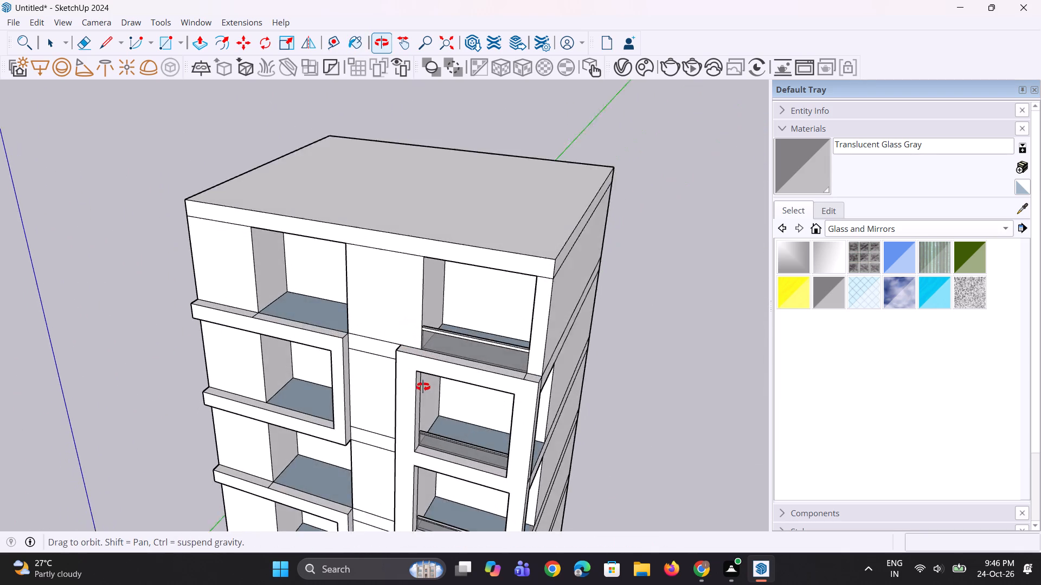
pyautogui.moveTo(423, 387); pyautogui.dragTo(424, 388, button='middle')
pyautogui.scroll(8, 426, 373)
pyautogui.press('r')
pyautogui.scroll(3, 427, 368)
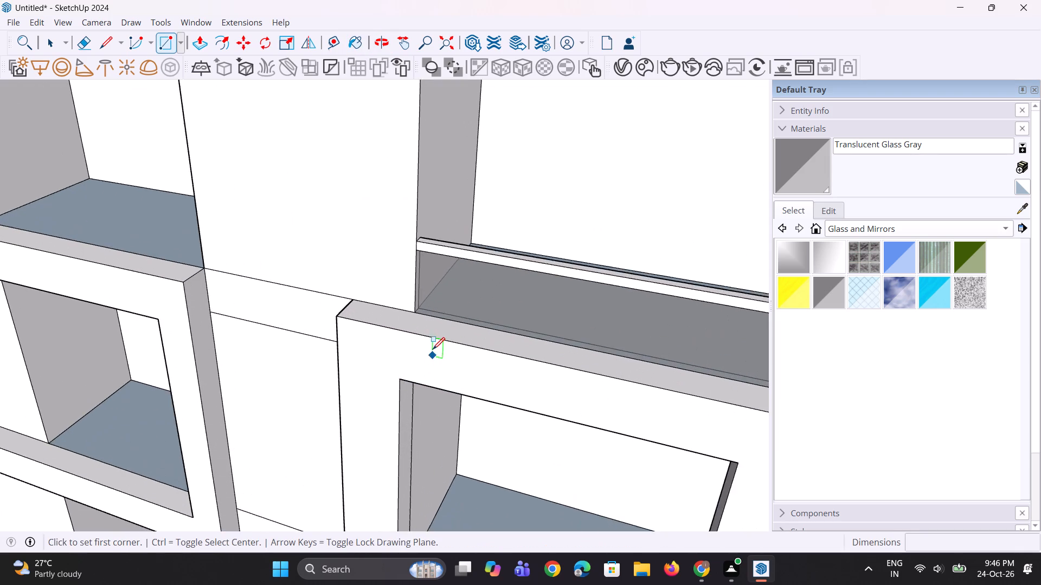
pyautogui.scroll(3, 433, 347)
pyautogui.click(417, 308)
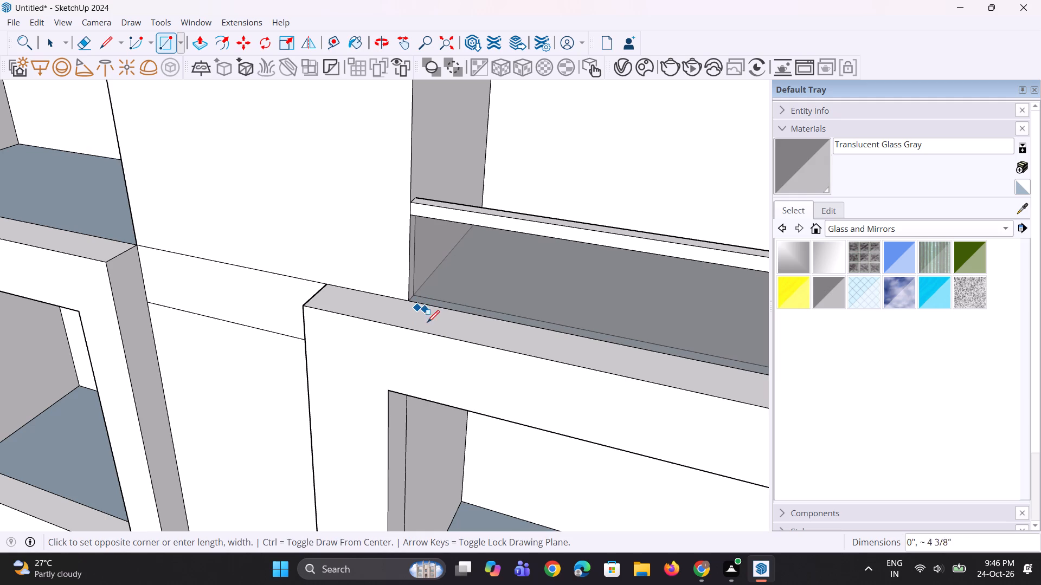
pyautogui.click(430, 326)
# Copy the small rectangle along the frame's top at about 1' 1 9/16" spacing, multiplied to four copies.
pyautogui.press('space')
pyautogui.press('space')
pyautogui.click(428, 320)
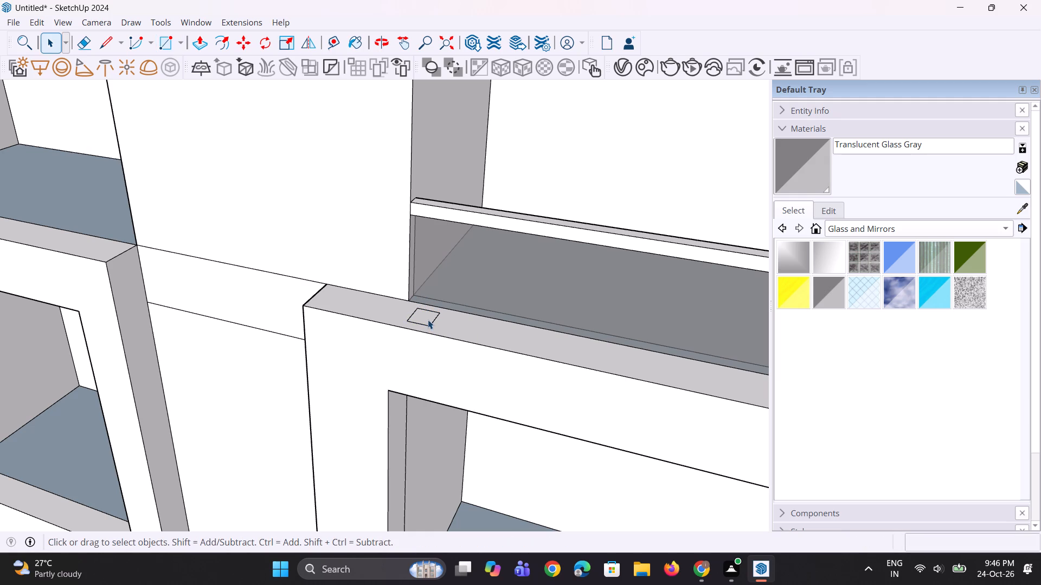
pyautogui.press('m')
pyautogui.click(429, 325)
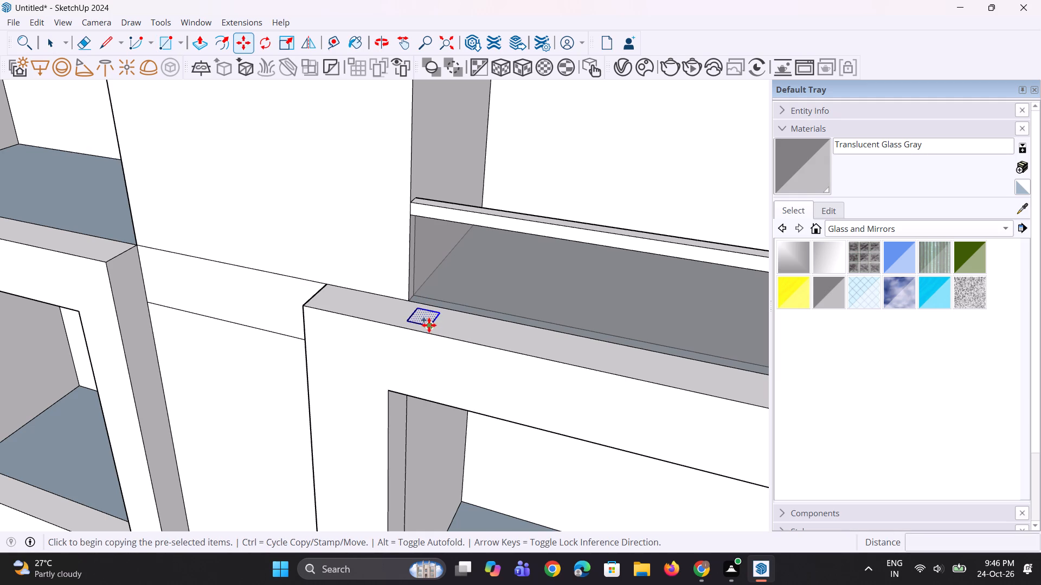
pyautogui.click(464, 334)
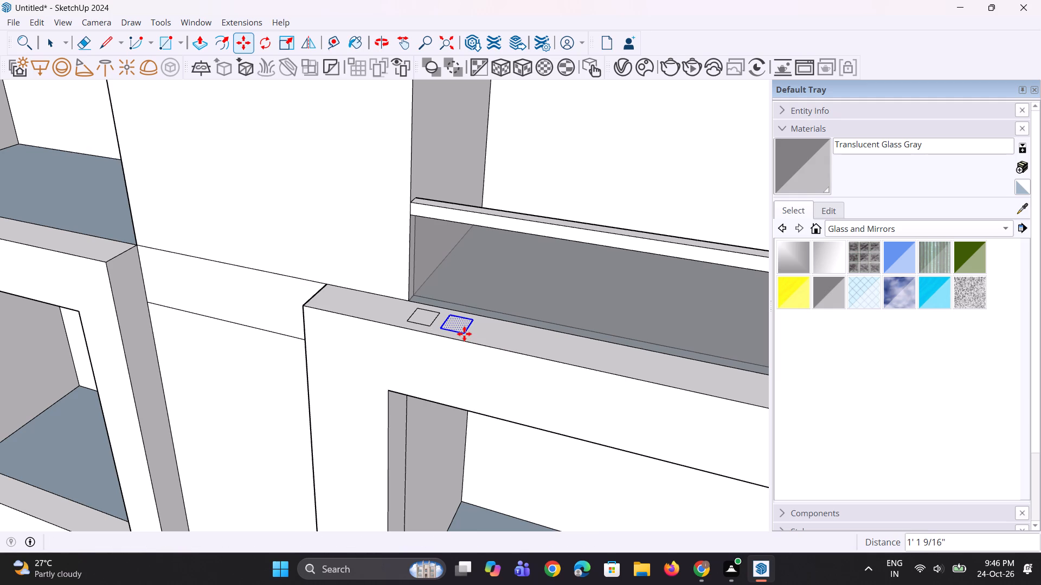
pyautogui.write('*4')
pyautogui.press('Return')
# Push/Pull the first small rectangle on the tall frame's top face up 14' to the underside of the roof slab.
pyautogui.scroll(-6, 378, 385)
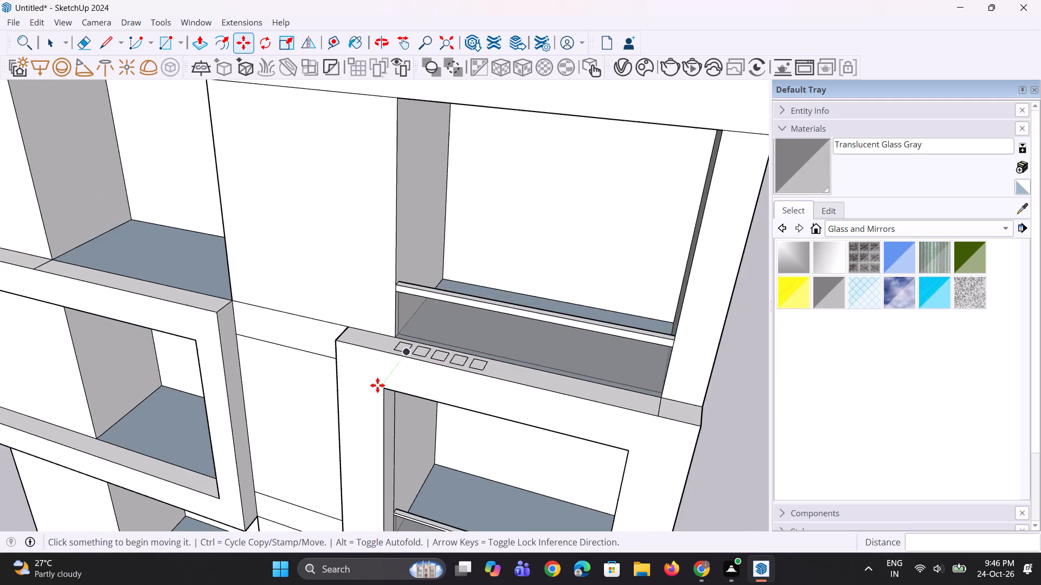
pyautogui.scroll(-5, 377, 385)
pyautogui.moveTo(376, 383); pyautogui.dragTo(375, 362, button='middle')
pyautogui.scroll(6, 393, 347)
pyautogui.press('space')
pyautogui.press('space')
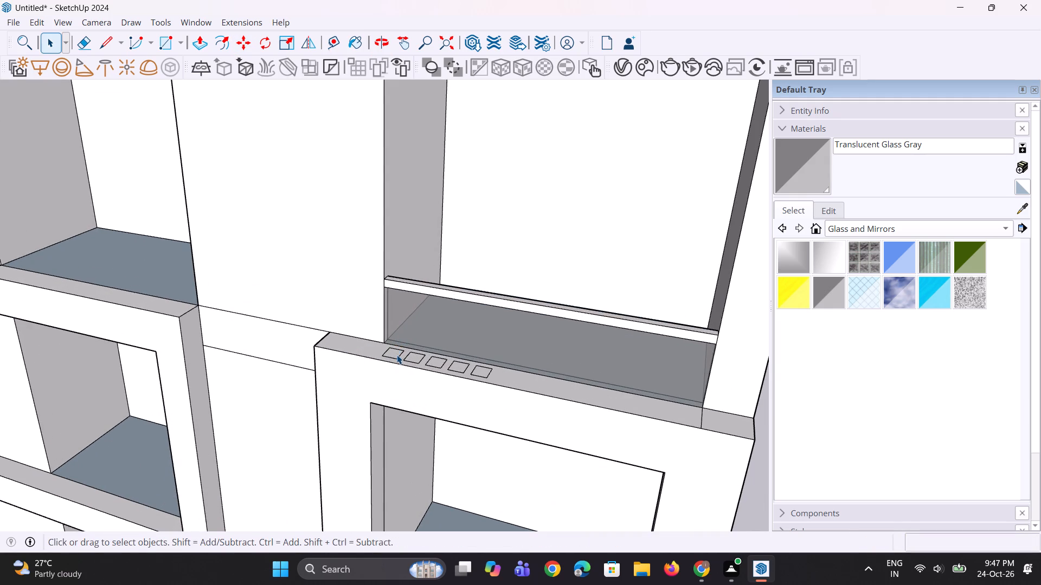
pyautogui.press('p')
pyautogui.scroll(2, 398, 356)
pyautogui.click(399, 355)
pyautogui.scroll(-4, 407, 309)
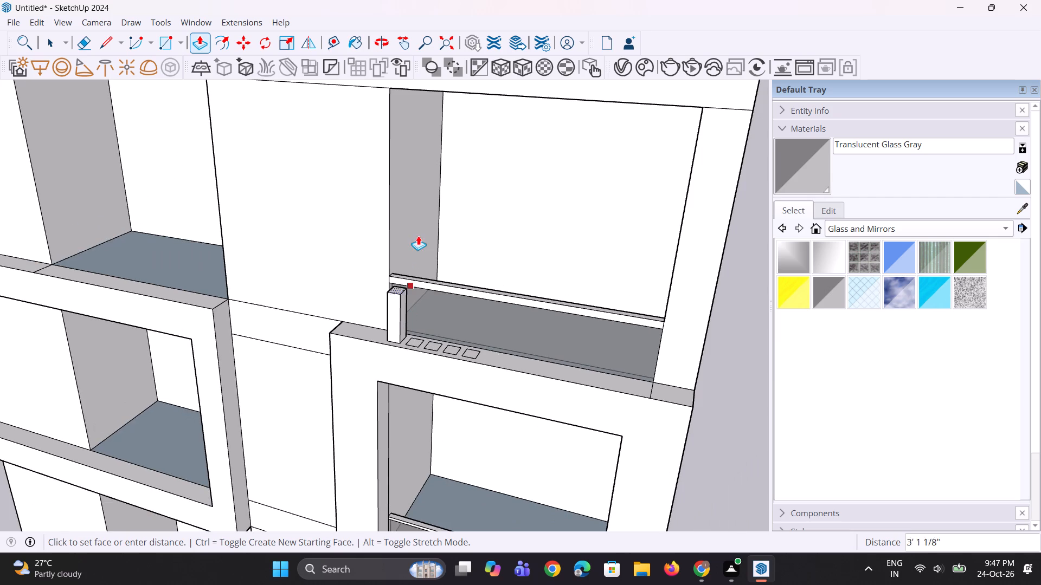
pyautogui.scroll(-2, 435, 143)
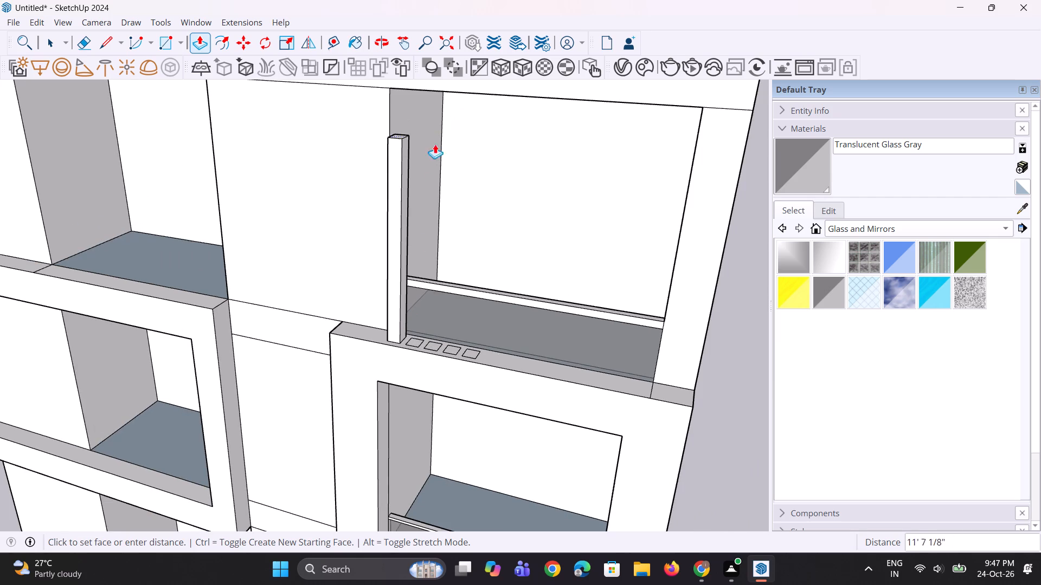
pyautogui.scroll(-3, 435, 144)
pyautogui.click(436, 114)
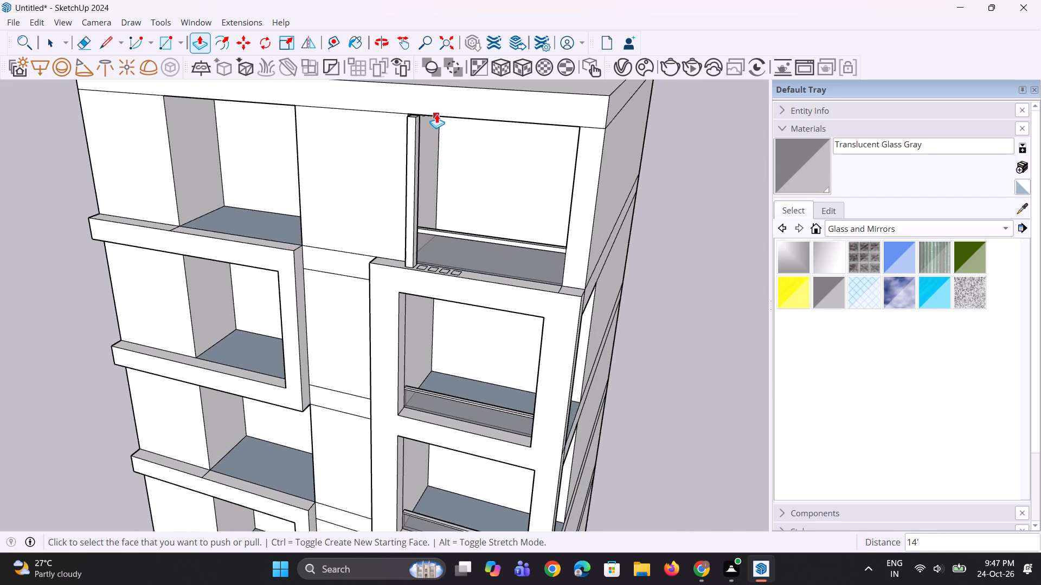
# Repeat the 14' extrusion on the other four small rectangles to form a row of five vertical posts.
pyautogui.moveTo(433, 120); pyautogui.dragTo(426, 203, button='middle')
pyautogui.scroll(6, 417, 177)
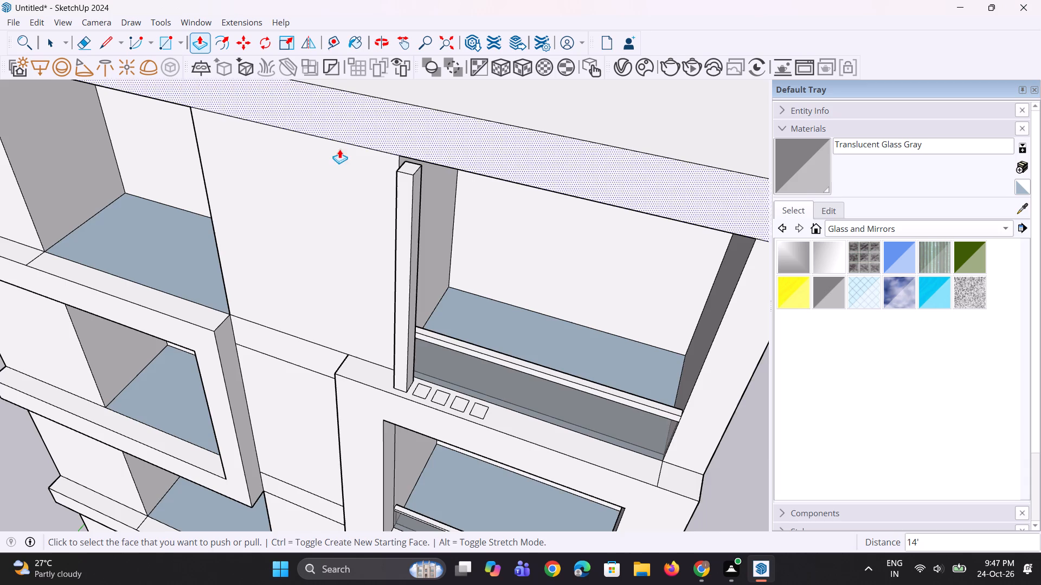
pyautogui.scroll(1, 427, 284)
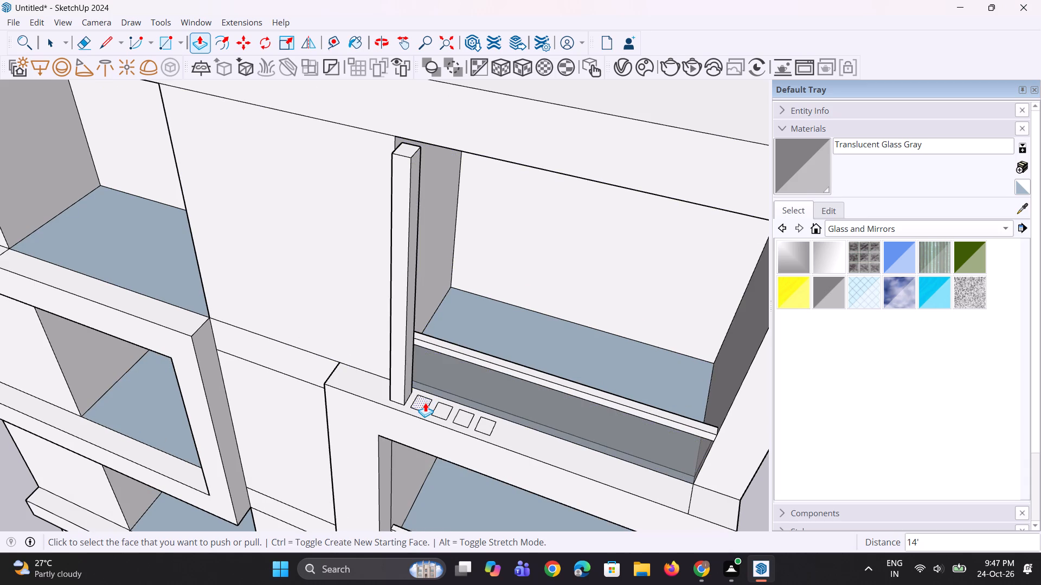
pyautogui.doubleClick(425, 402)
pyautogui.doubleClick(449, 408)
pyautogui.doubleClick(462, 421)
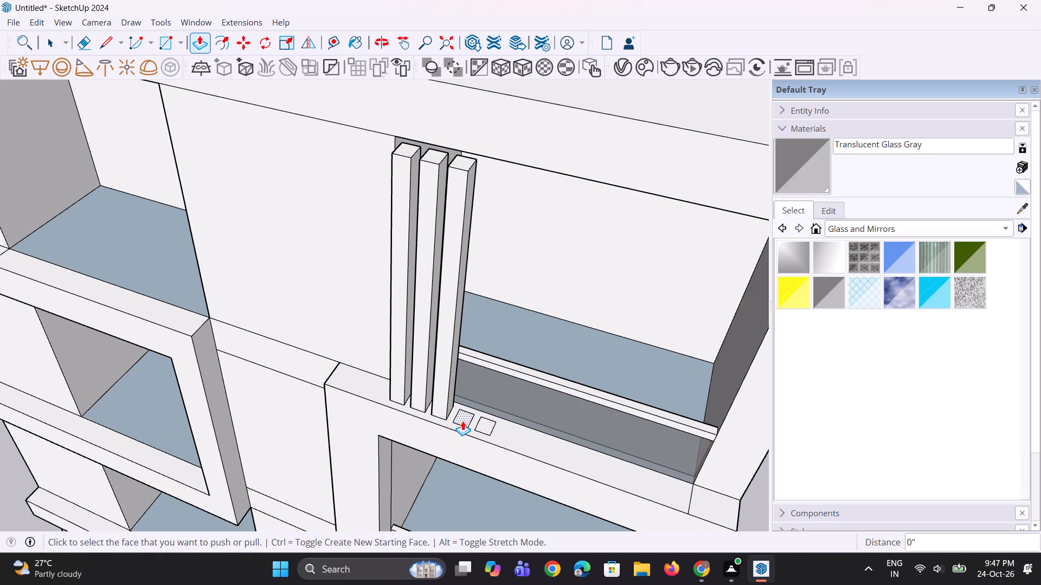
pyautogui.doubleClick(481, 424)
# Examine the row of posts and the whole building elevation from several angles.
pyautogui.scroll(-4, 430, 362)
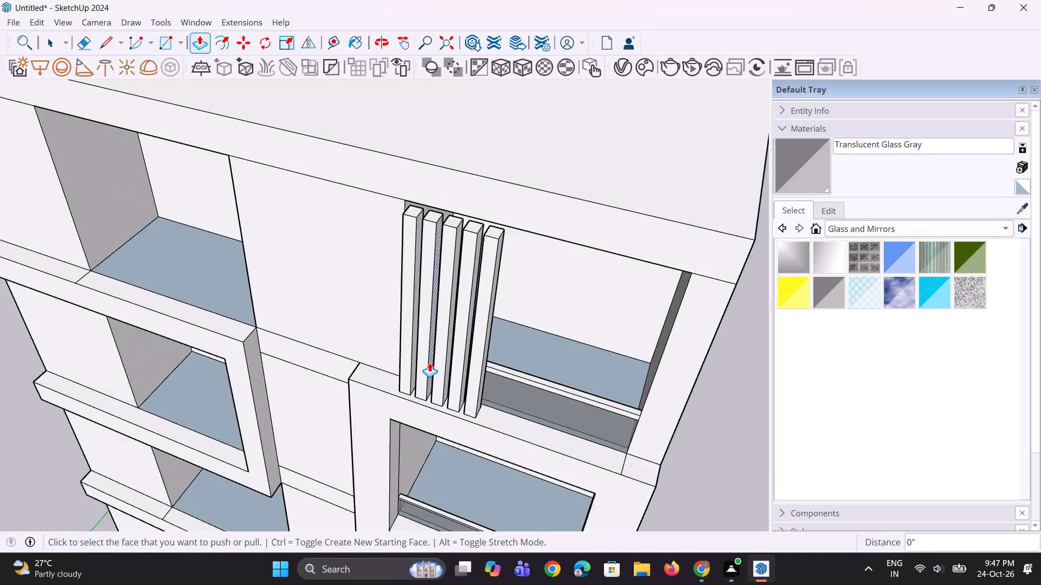
pyautogui.moveTo(427, 356); pyautogui.dragTo(424, 240, button='middle')
pyautogui.scroll(-5, 424, 240)
pyautogui.moveTo(427, 238); pyautogui.dragTo(475, 242, button='middle')
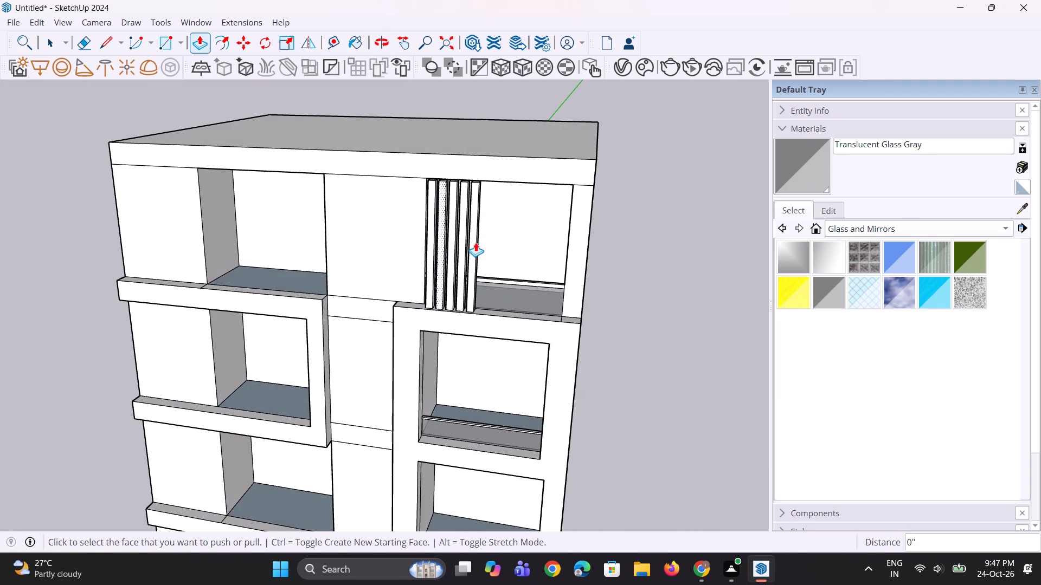
pyautogui.press('space')
pyautogui.press('space')
pyautogui.scroll(-4, 475, 242)
pyautogui.moveTo(470, 240); pyautogui.dragTo(442, 231, button='middle')
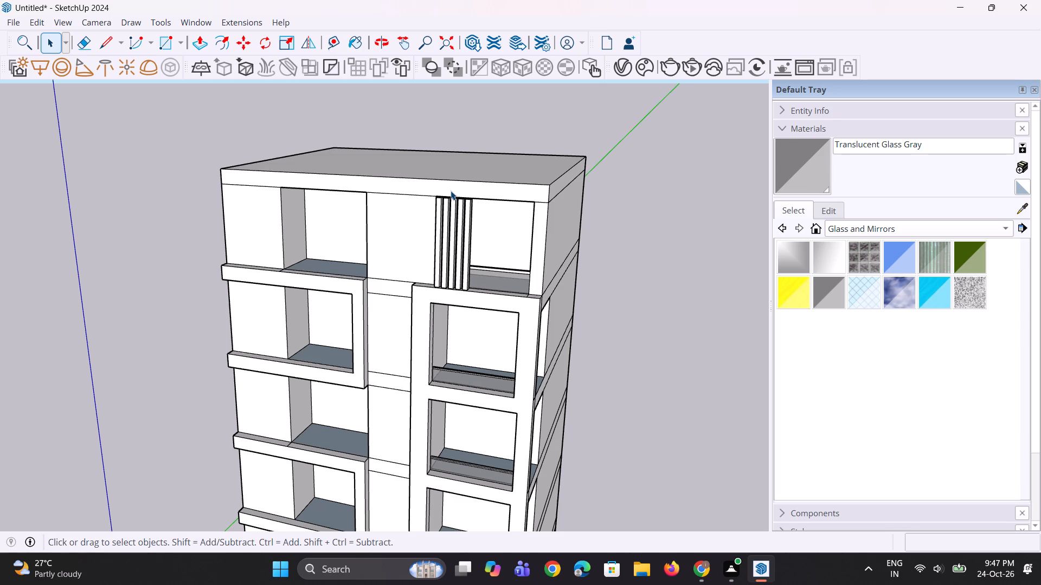
pyautogui.scroll(-9, 522, 115)
pyautogui.scroll(1, 522, 115)
pyautogui.moveTo(522, 115); pyautogui.dragTo(522, 188, button='middle')
pyautogui.scroll(4, 493, 297)
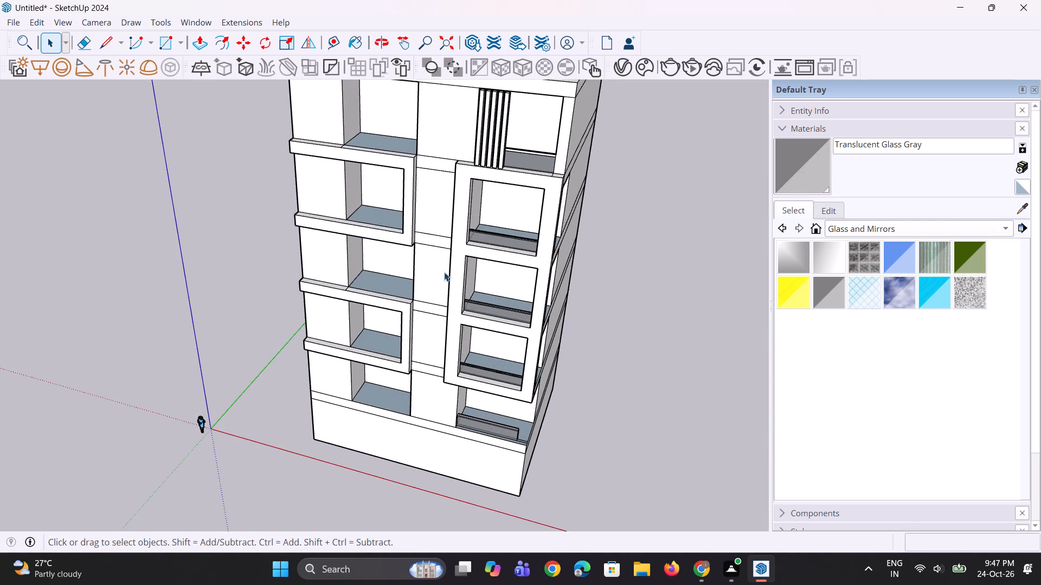
pyautogui.scroll(-4, 444, 272)
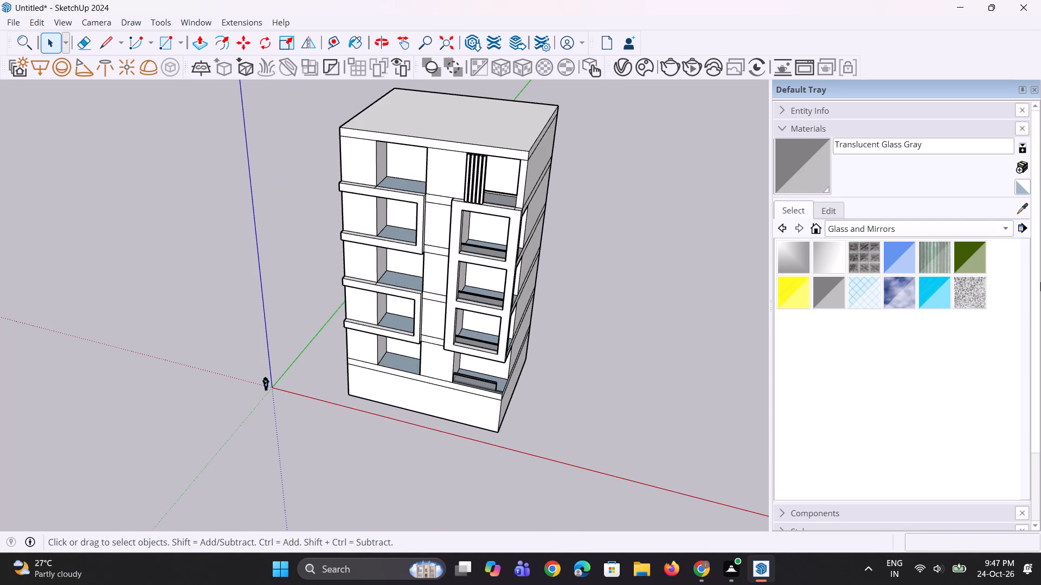
pyautogui.scroll(-3, 614, 372)
pyautogui.moveTo(628, 372); pyautogui.dragTo(638, 298, button='middle')
pyautogui.scroll(4, 452, 231)
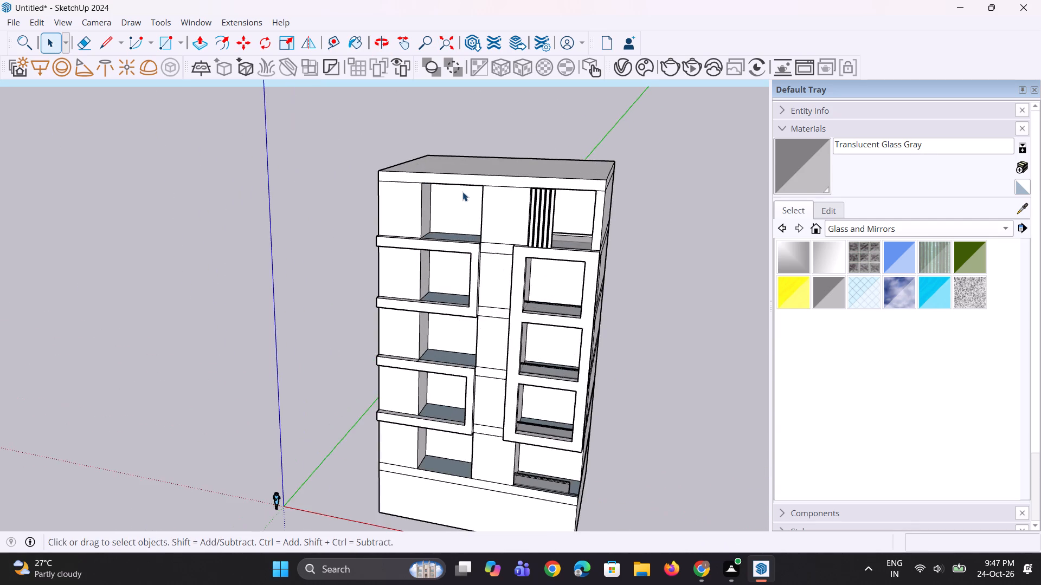
pyautogui.scroll(2, 462, 192)
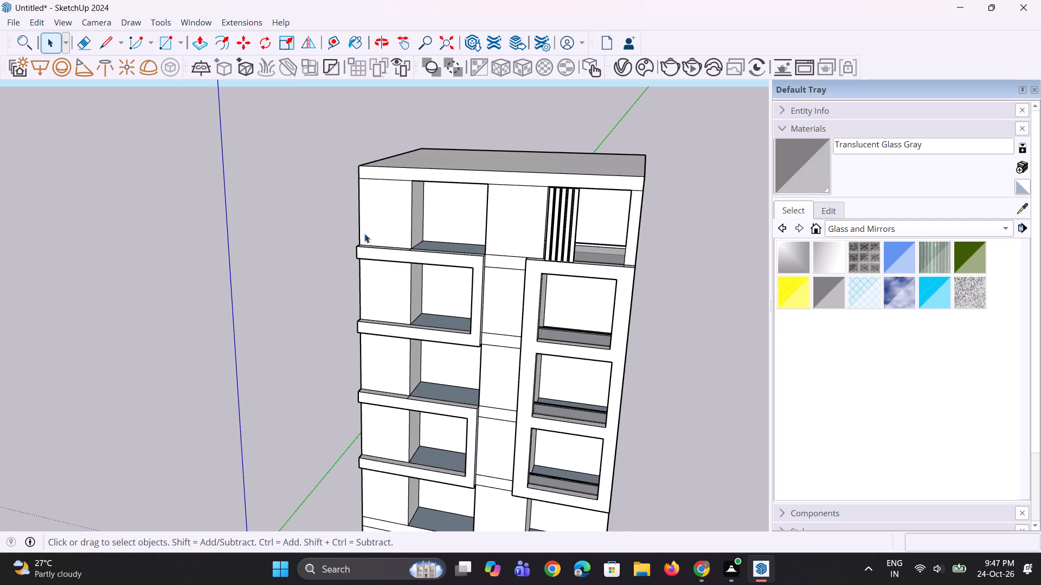
pyautogui.scroll(1, 364, 230)
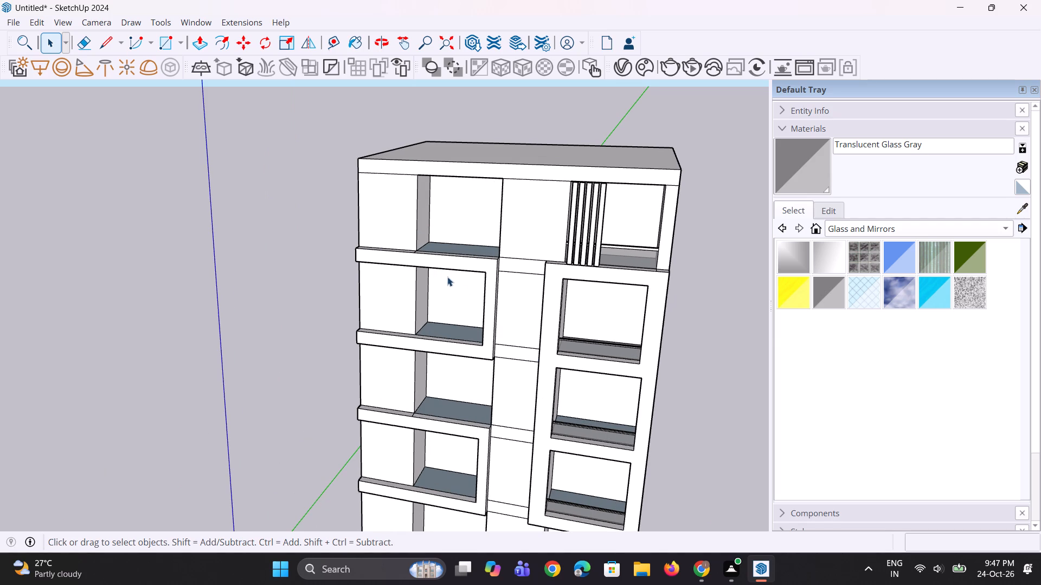
# Copy the front floor edge of the left-hand top-floor bay inward by about 8 5/16".
pyautogui.moveTo(459, 287); pyautogui.dragTo(447, 284, button='middle')
pyautogui.scroll(2, 447, 256)
pyautogui.moveTo(451, 239); pyautogui.dragTo(468, 337, button='middle')
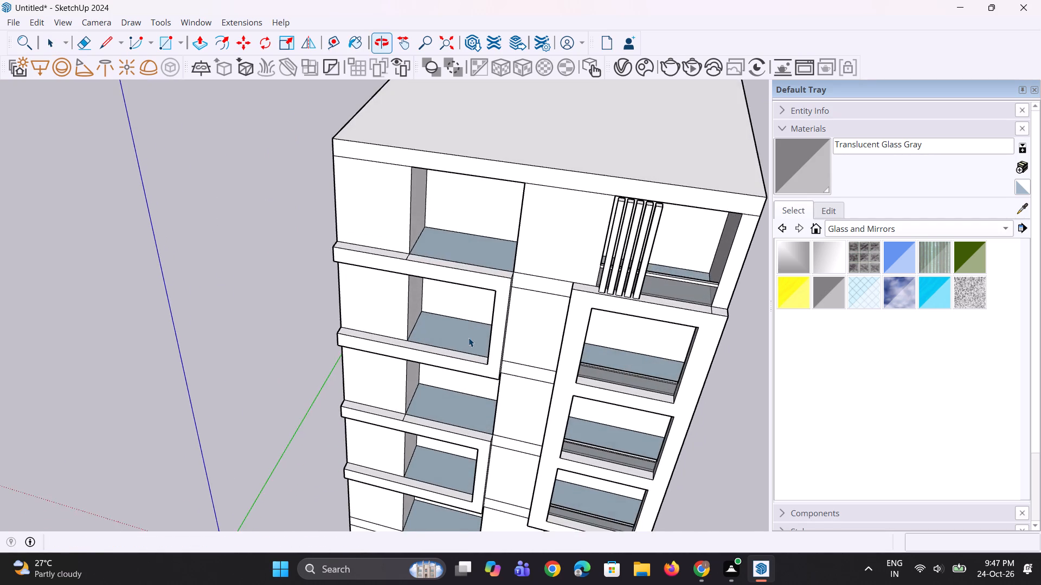
pyautogui.scroll(3, 471, 245)
pyautogui.moveTo(466, 257); pyautogui.dragTo(461, 324, button='middle')
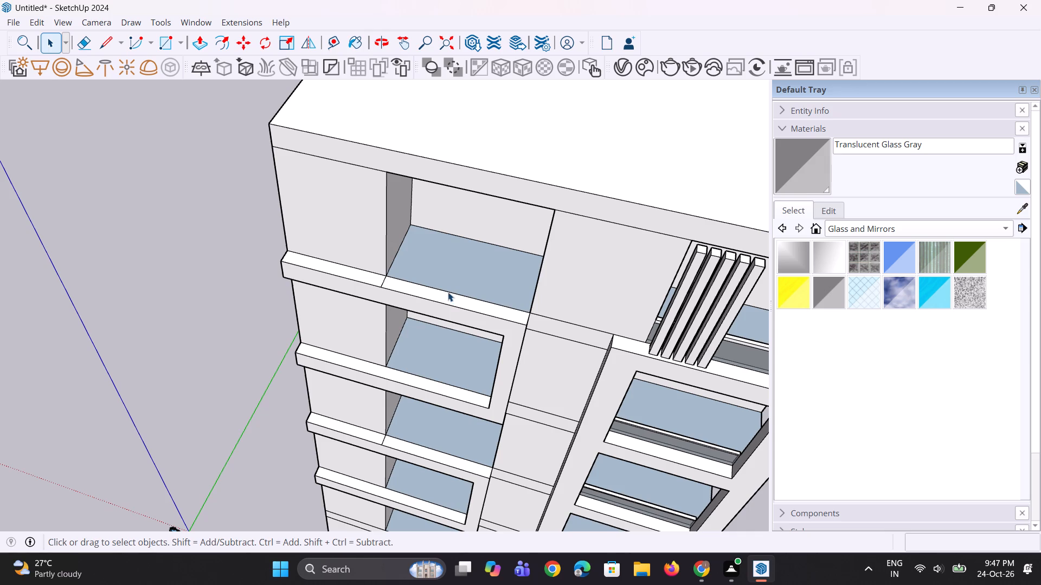
pyautogui.click(448, 292)
pyautogui.scroll(5, 381, 276)
pyautogui.press('m')
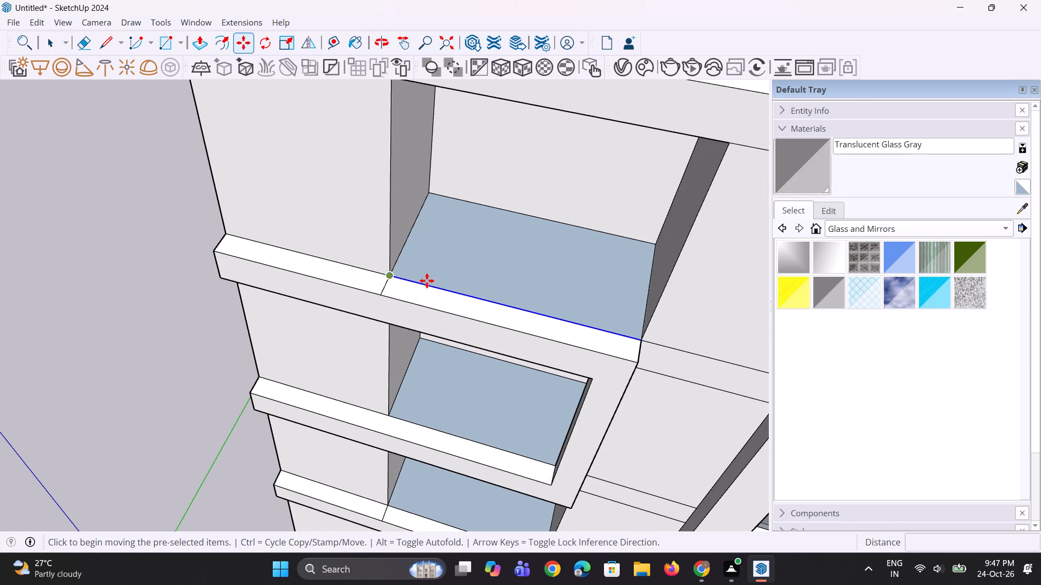
pyautogui.keyDown('ctrl'); pyautogui.scroll(3, 427, 281); pyautogui.keyUp('ctrl')
pyautogui.click(377, 274)
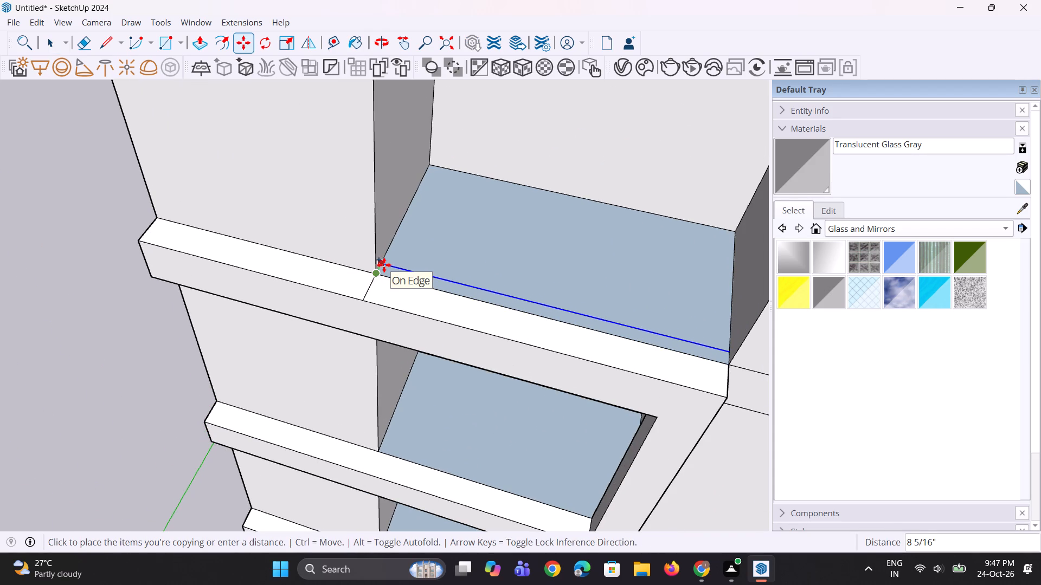
pyautogui.click(384, 265)
pyautogui.scroll(-3, 394, 266)
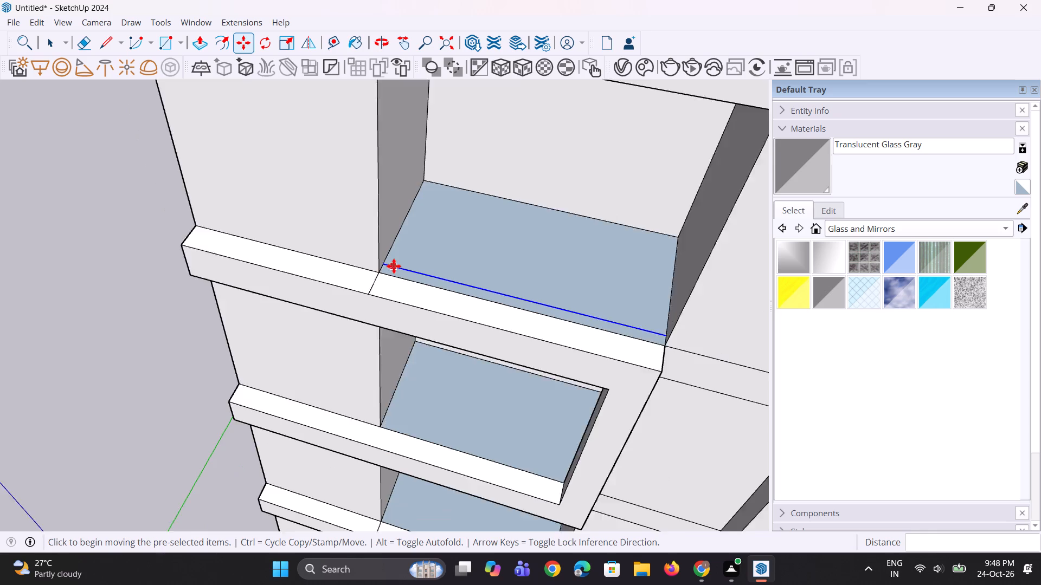
pyautogui.scroll(-6, 394, 266)
pyautogui.moveTo(567, 357); pyautogui.dragTo(588, 322, button='middle')
pyautogui.scroll(2, 493, 366)
pyautogui.press('space')
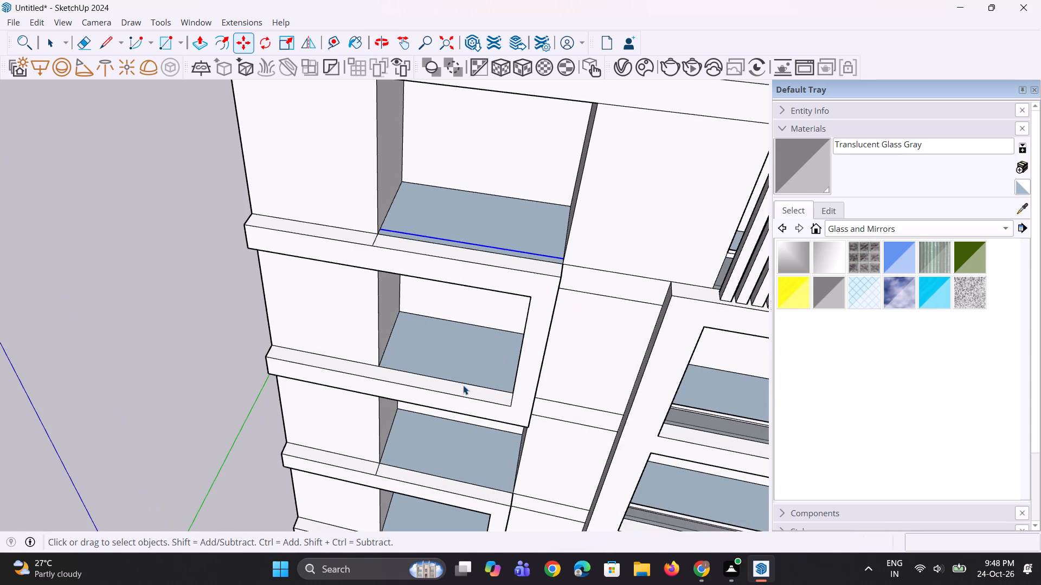
# Copy the front floor edge of the bay inside the upper left-hand projecting frame a short distance inward.
pyautogui.click(462, 382)
pyautogui.scroll(5, 414, 368)
pyautogui.moveTo(411, 356); pyautogui.dragTo(414, 383, button='middle')
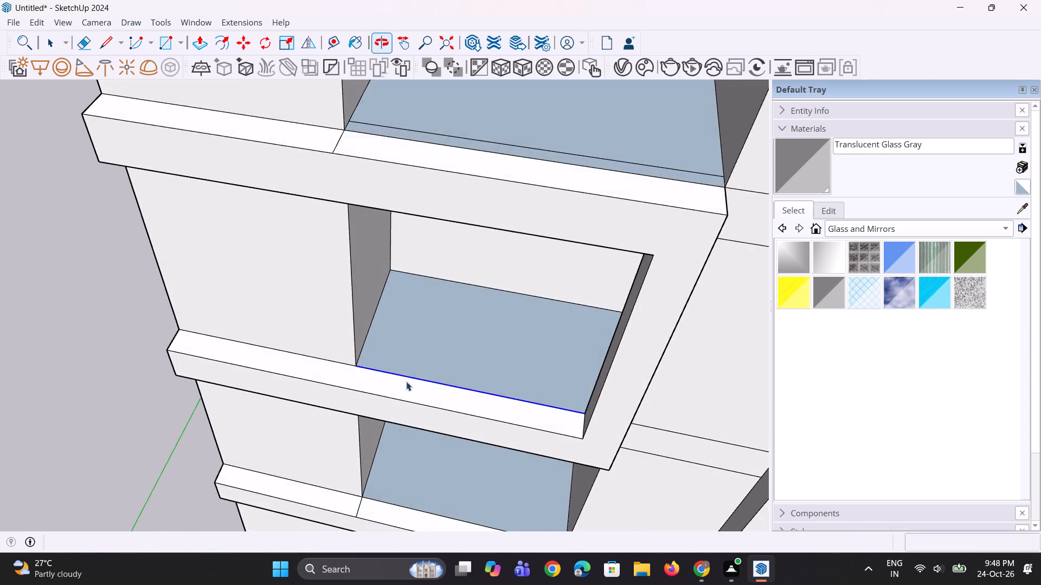
pyautogui.scroll(2, 356, 361)
pyautogui.press('m')
pyautogui.scroll(4, 355, 361)
pyautogui.click(357, 367)
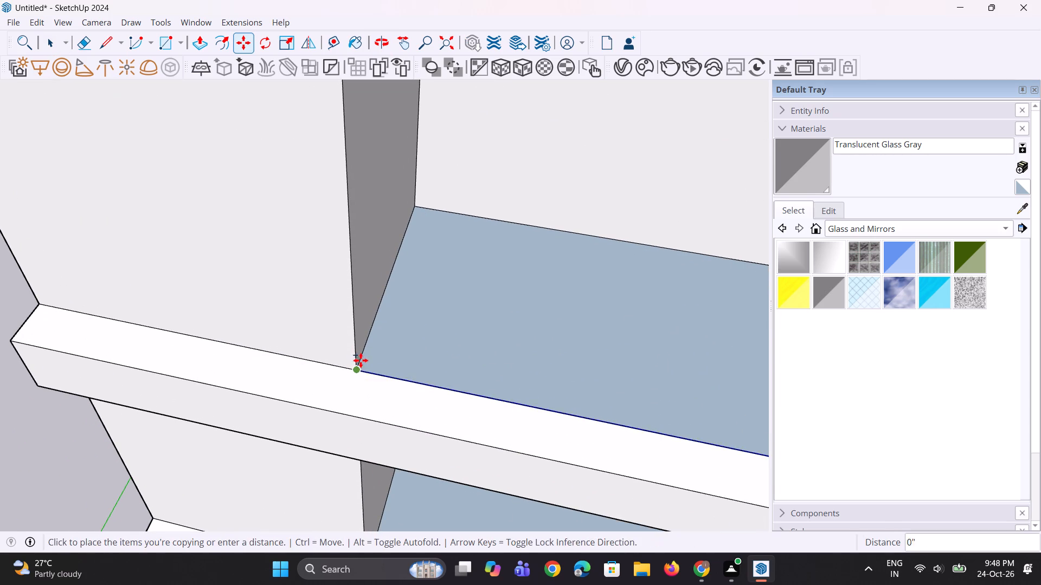
pyautogui.click(362, 357)
pyautogui.scroll(-5, 396, 340)
pyautogui.press('space')
pyautogui.press('space')
# Copy the front floor edge of the open bay between the two left-hand projecting frames inward by about 4 1/8".
pyautogui.scroll(-5, 421, 317)
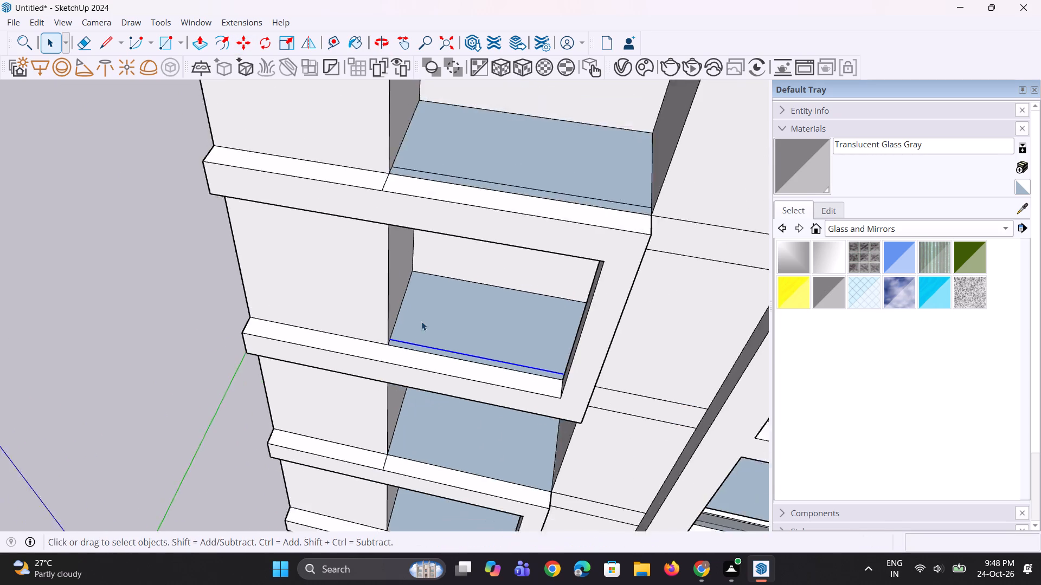
pyautogui.scroll(4, 417, 462)
pyautogui.click(419, 445)
pyautogui.scroll(5, 368, 433)
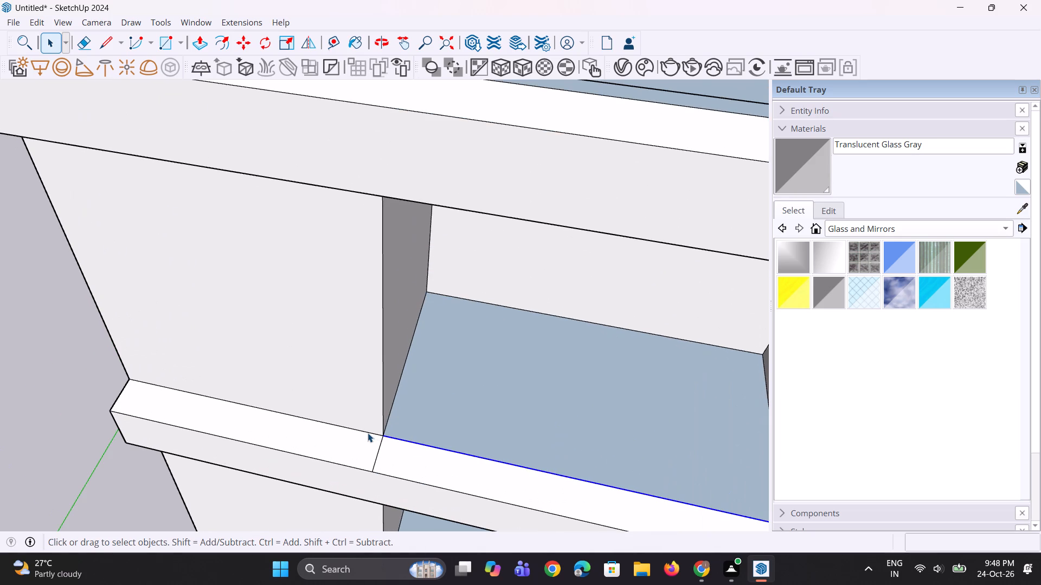
pyautogui.press('m')
pyautogui.scroll(5, 372, 427)
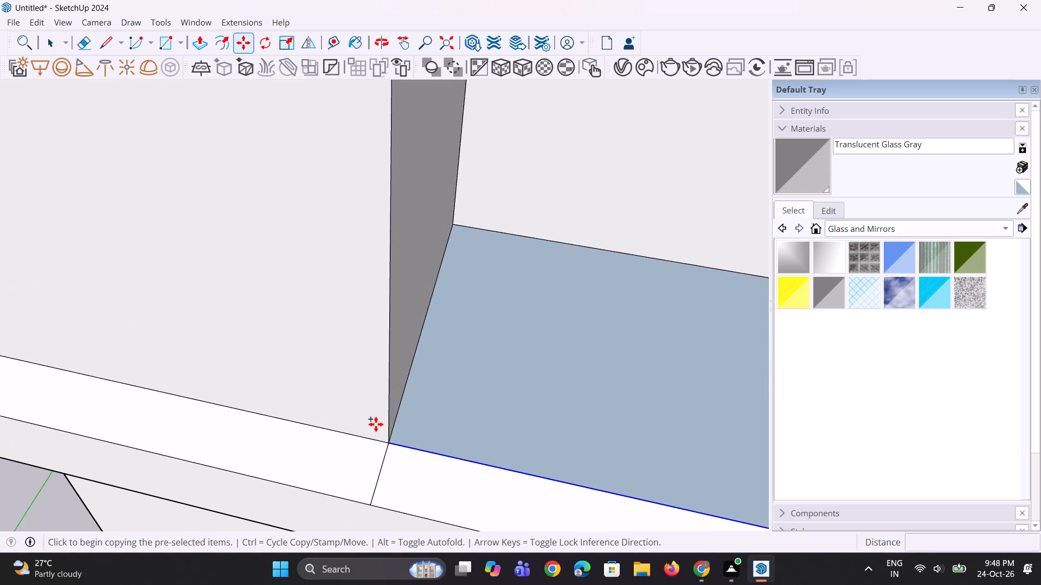
pyautogui.click(394, 440)
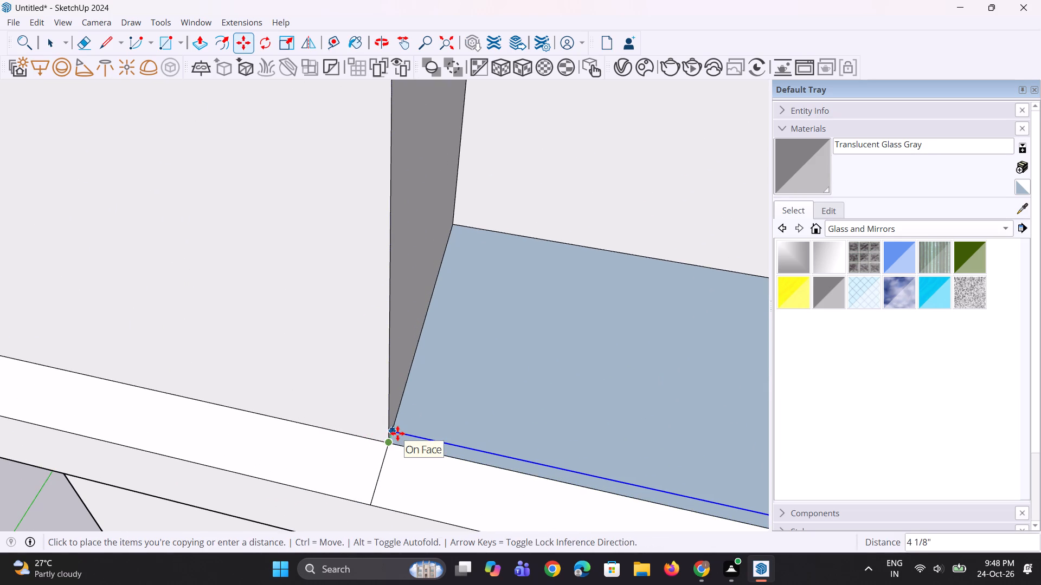
pyautogui.click(397, 433)
pyautogui.scroll(-9, 478, 380)
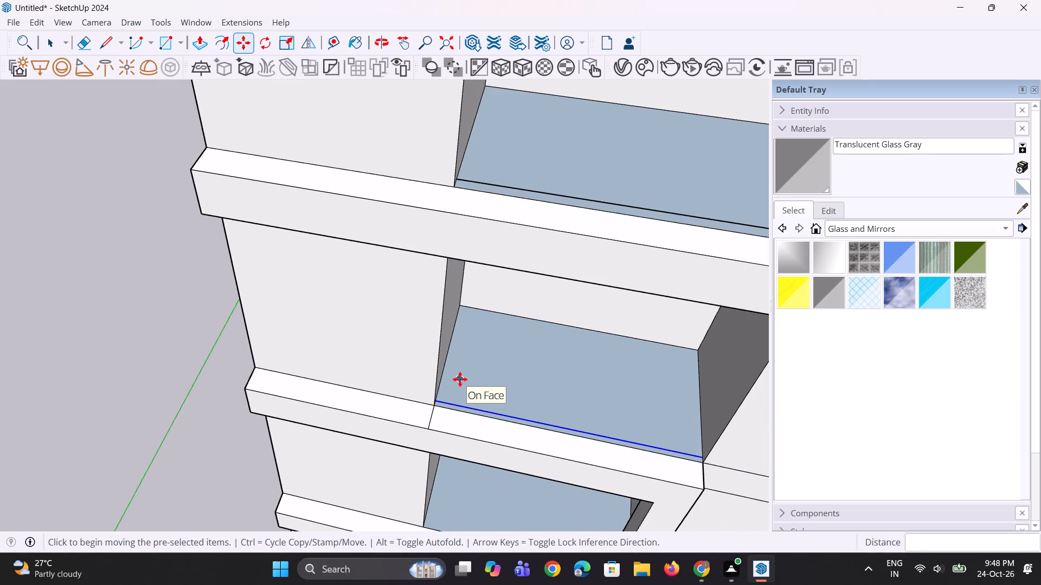
pyautogui.press('space')
pyautogui.scroll(-5, 460, 379)
pyautogui.press('space')
# Copy the front floor edge of the bay inside the lower left-hand projecting frame inward by about 11".
pyautogui.scroll(-5, 459, 370)
pyautogui.scroll(4, 462, 434)
pyautogui.click(455, 448)
pyautogui.scroll(1, 440, 450)
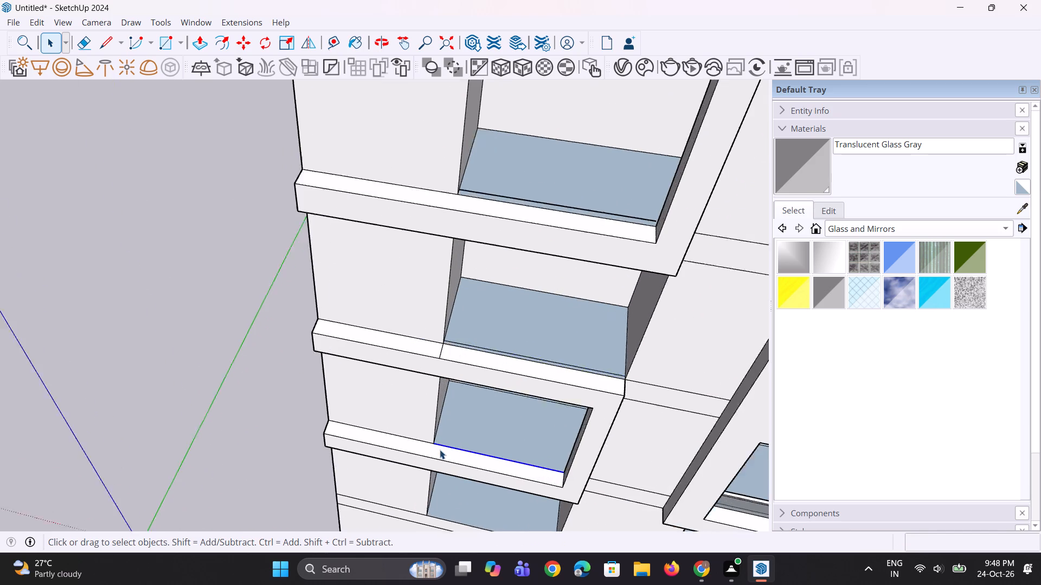
pyautogui.scroll(6, 440, 450)
pyautogui.press('m')
pyautogui.scroll(3, 440, 445)
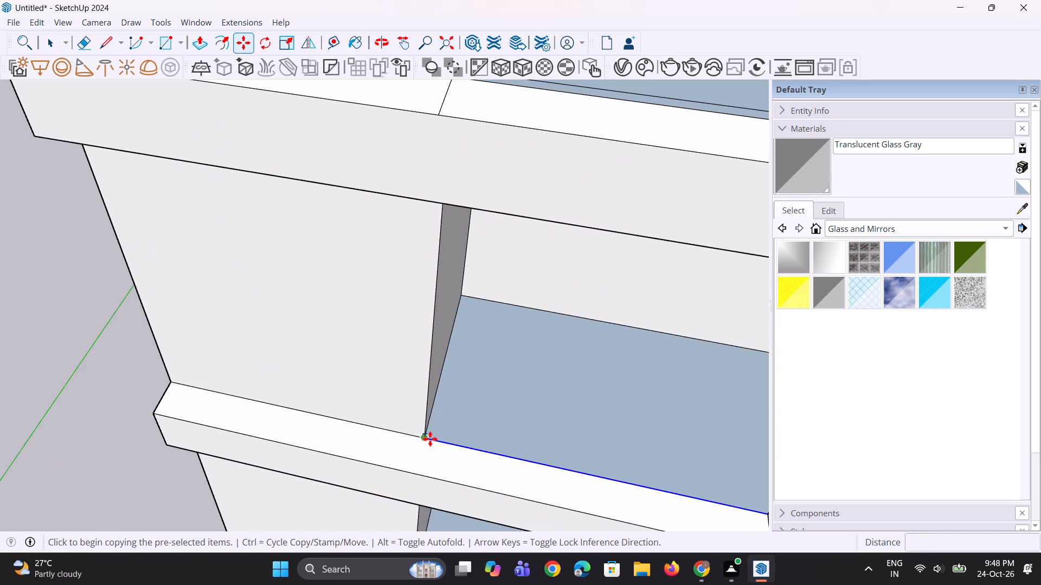
pyautogui.click(430, 439)
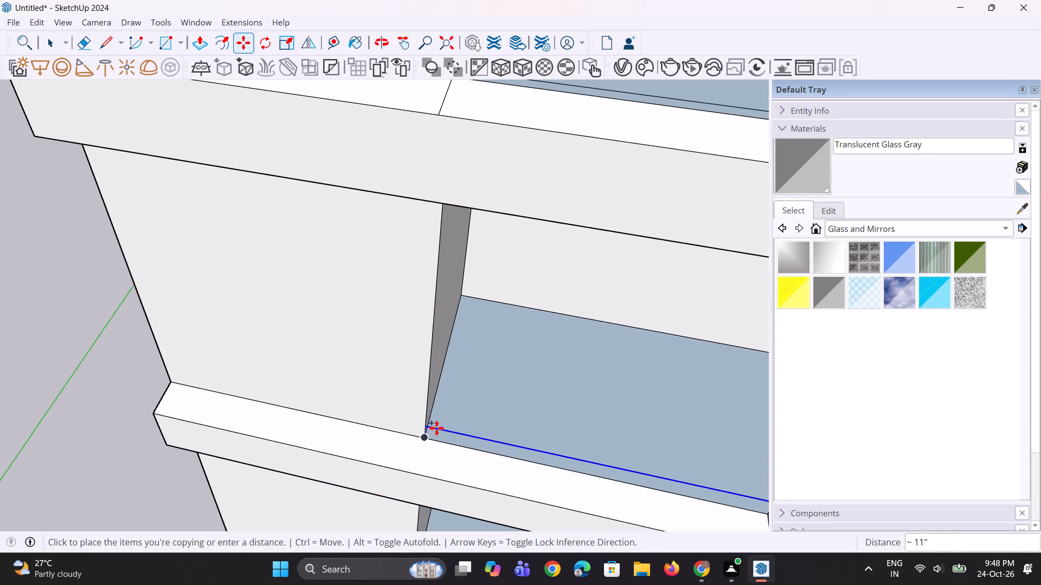
pyautogui.click(436, 428)
pyautogui.scroll(-10, 473, 374)
pyautogui.press('space')
pyautogui.press('space')
# Copy the front floor edge of the lowest left-hand bay inward by about 5 11/16".
pyautogui.scroll(-5, 475, 382)
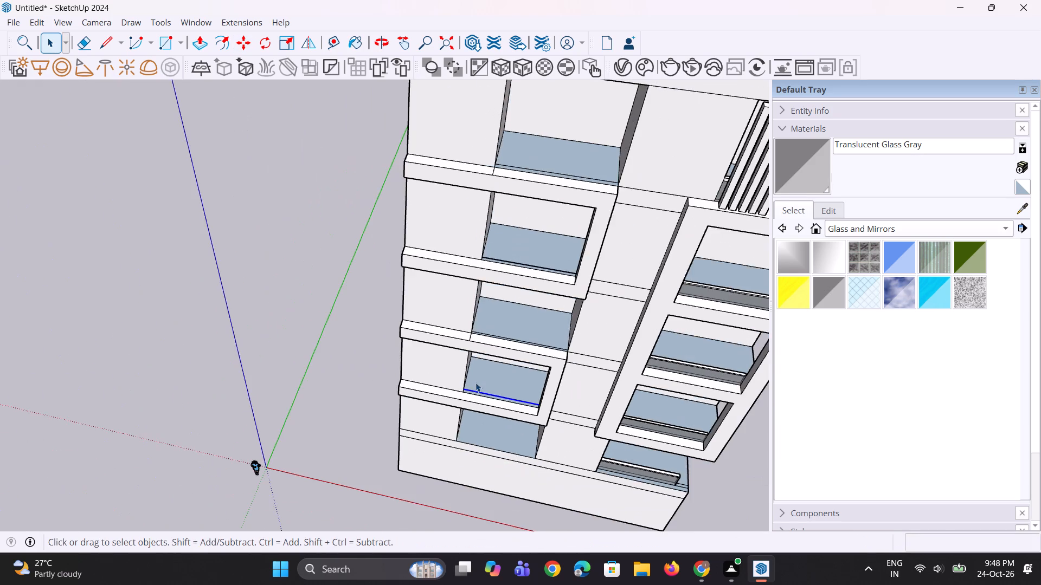
pyautogui.scroll(12, 454, 456)
pyautogui.click(474, 427)
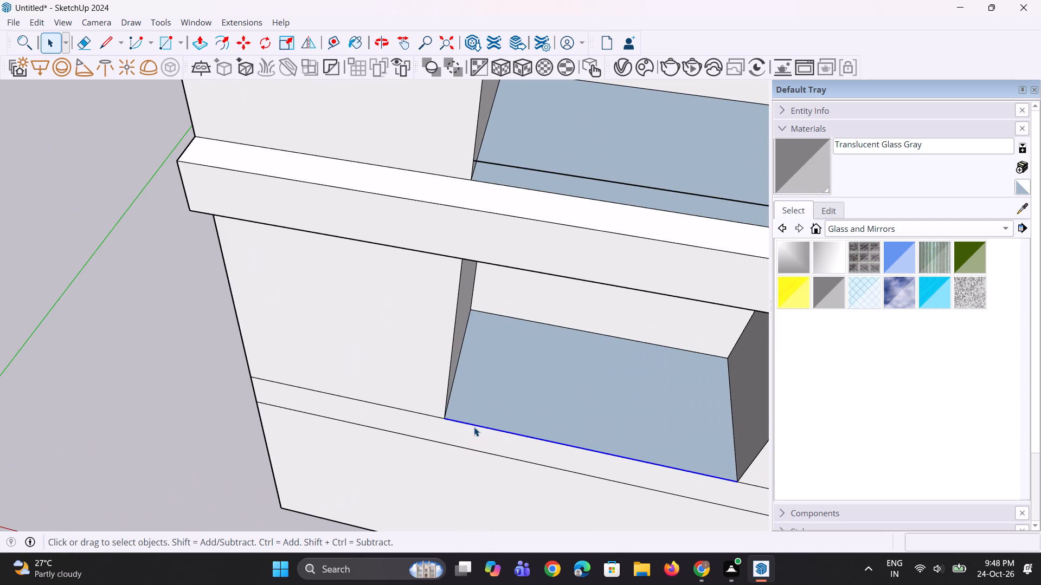
pyautogui.scroll(1, 474, 427)
pyautogui.press('m')
pyautogui.scroll(3, 474, 427)
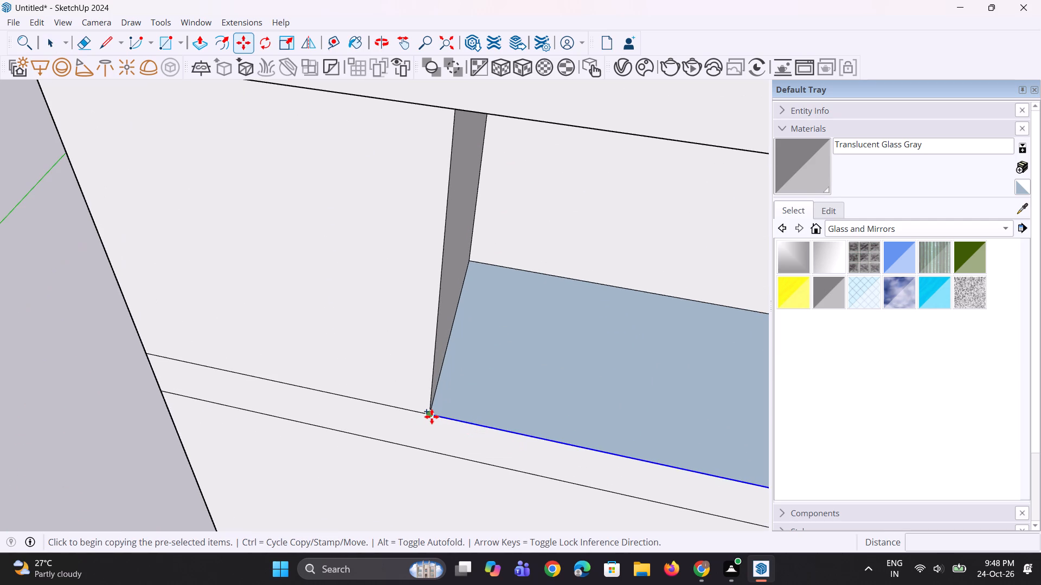
pyautogui.click(432, 417)
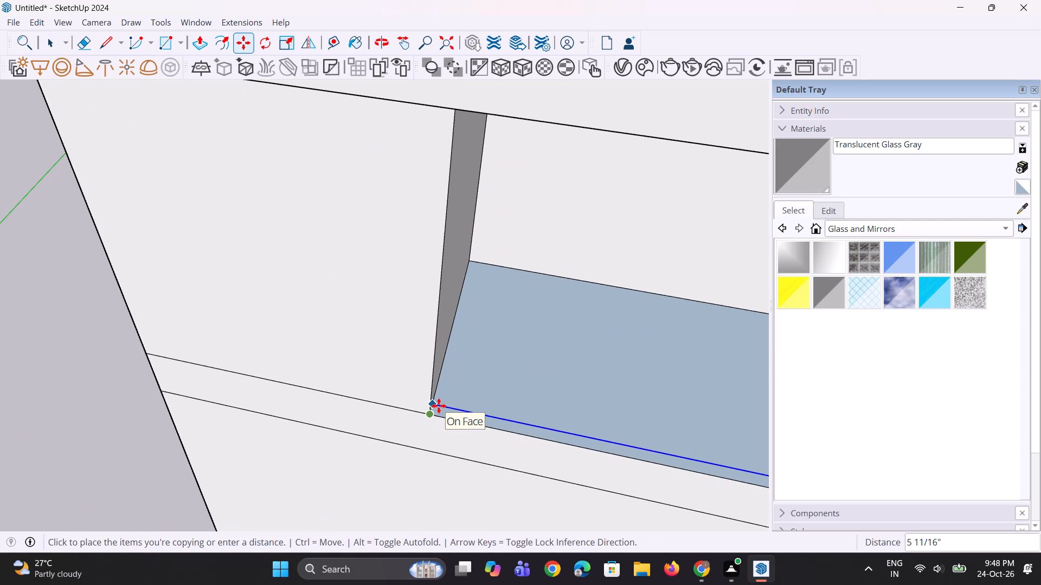
pyautogui.click(439, 406)
pyautogui.press('space')
# Pull the lowest left-hand bay's front floor strip up about 3' 3/8" as a parapet and add a top rail about 4 5/8" high.
pyautogui.press('p')
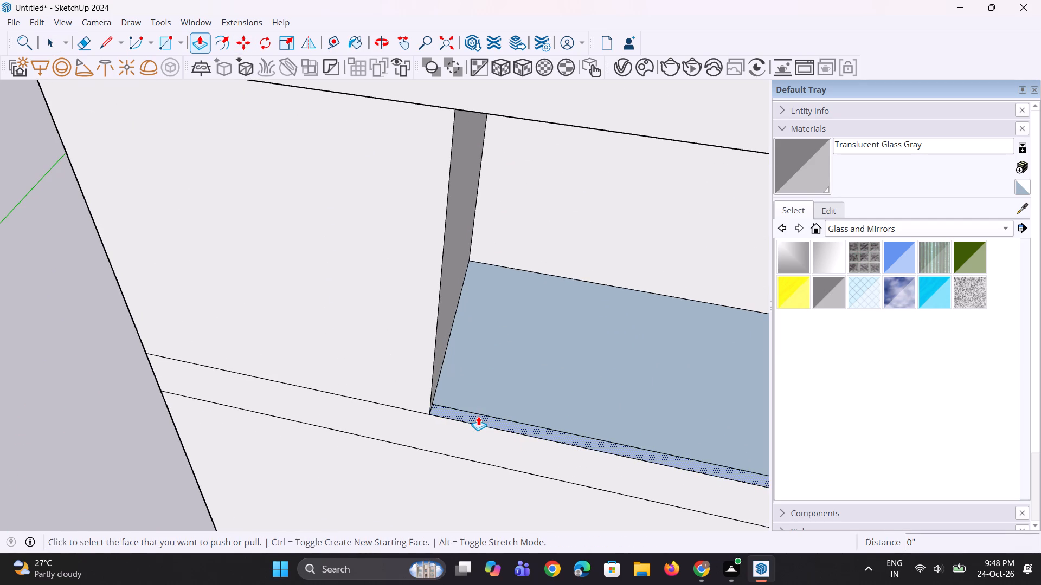
pyautogui.click(483, 421)
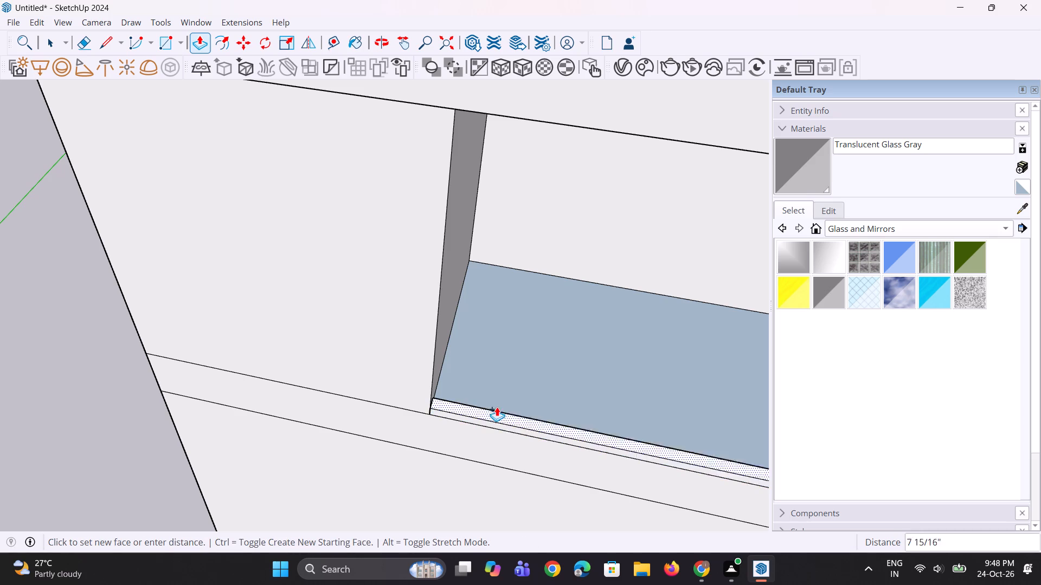
pyautogui.click(519, 378)
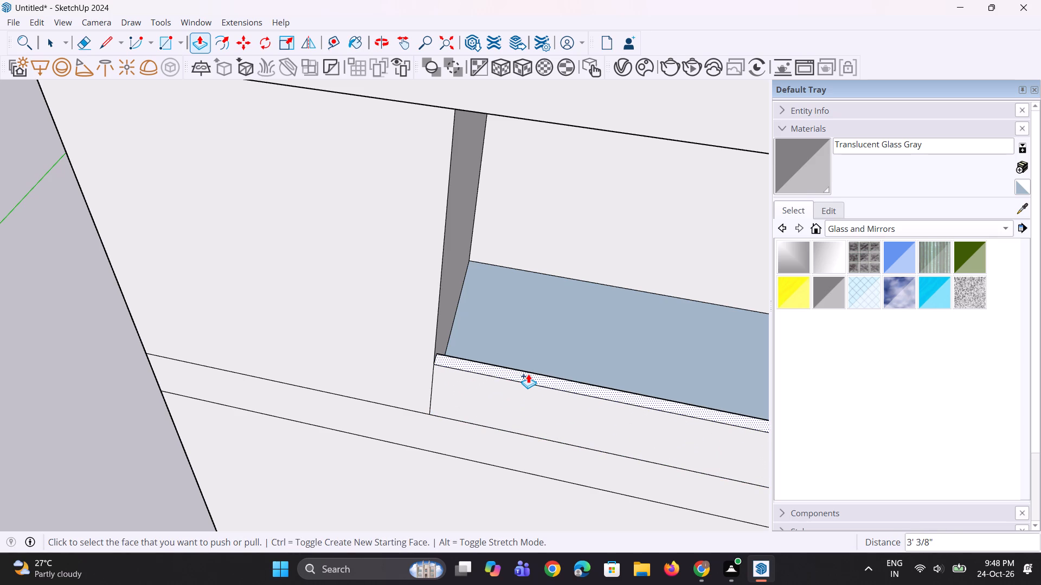
pyautogui.click(528, 374)
pyautogui.click(536, 368)
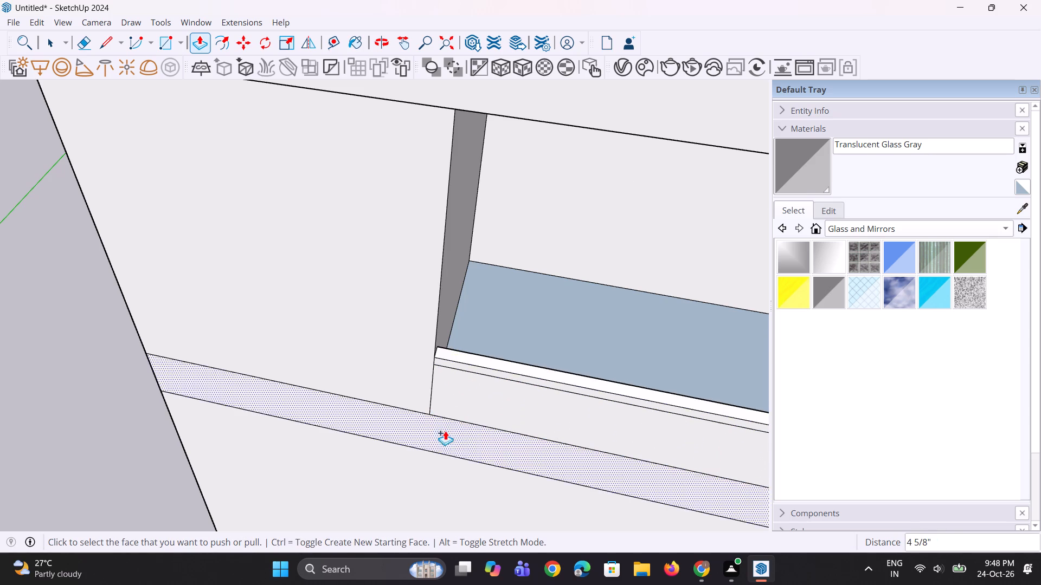
# Delete the copied floor edge in the bay inside the lower left-hand projecting frame.
pyautogui.scroll(-8, 445, 431)
pyautogui.moveTo(491, 418); pyautogui.dragTo(506, 463, button='middle')
pyautogui.scroll(1, 491, 418)
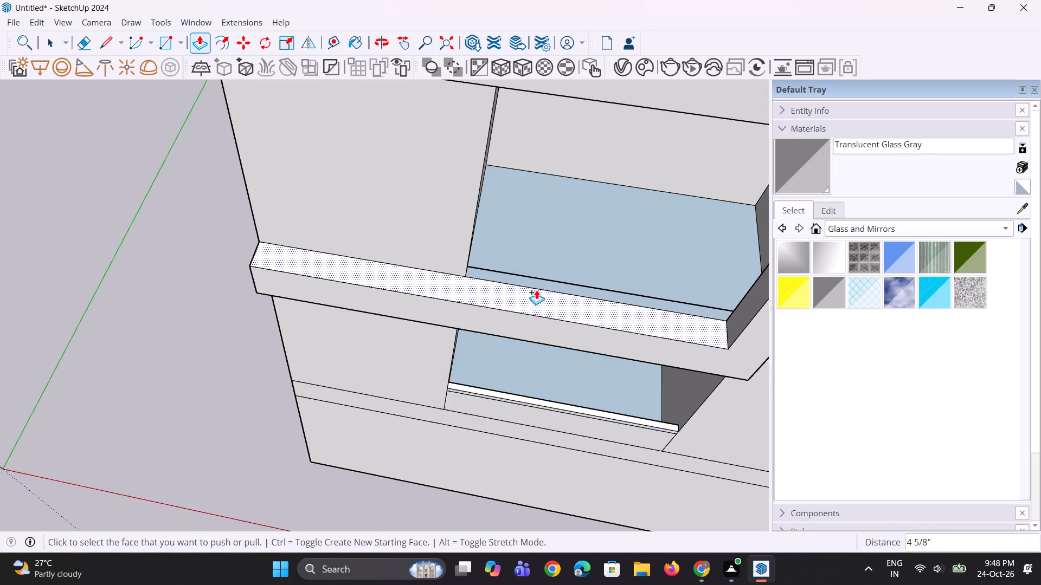
pyautogui.scroll(2, 536, 290)
pyautogui.scroll(-6, 493, 410)
pyautogui.scroll(1, 585, 431)
pyautogui.moveTo(588, 431); pyautogui.dragTo(590, 432, button='middle')
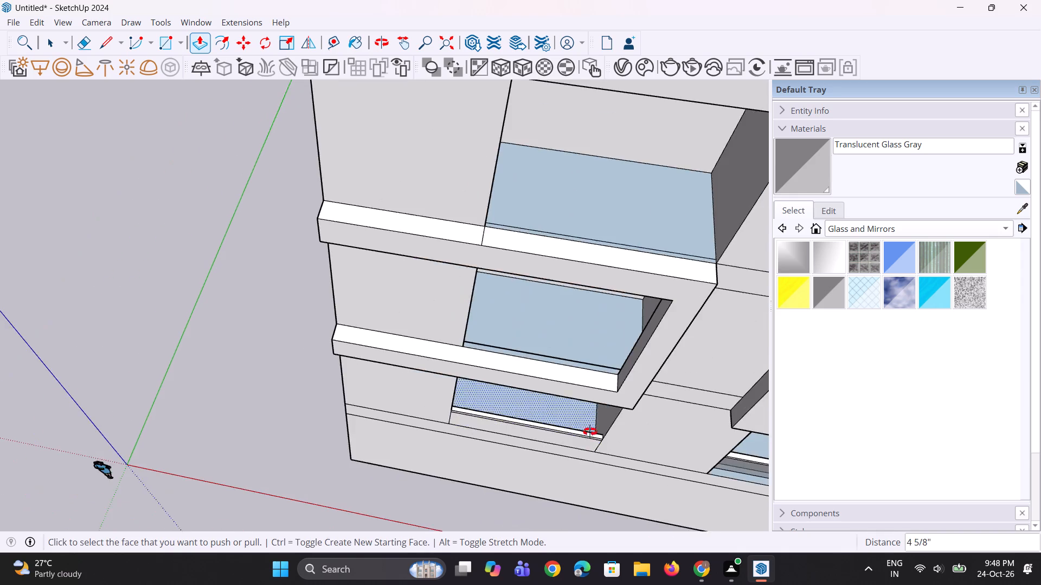
pyautogui.moveTo(590, 432); pyautogui.dragTo(693, 447, button='middle')
pyautogui.scroll(14, 628, 316)
pyautogui.moveTo(599, 295); pyautogui.dragTo(627, 353, button='middle')
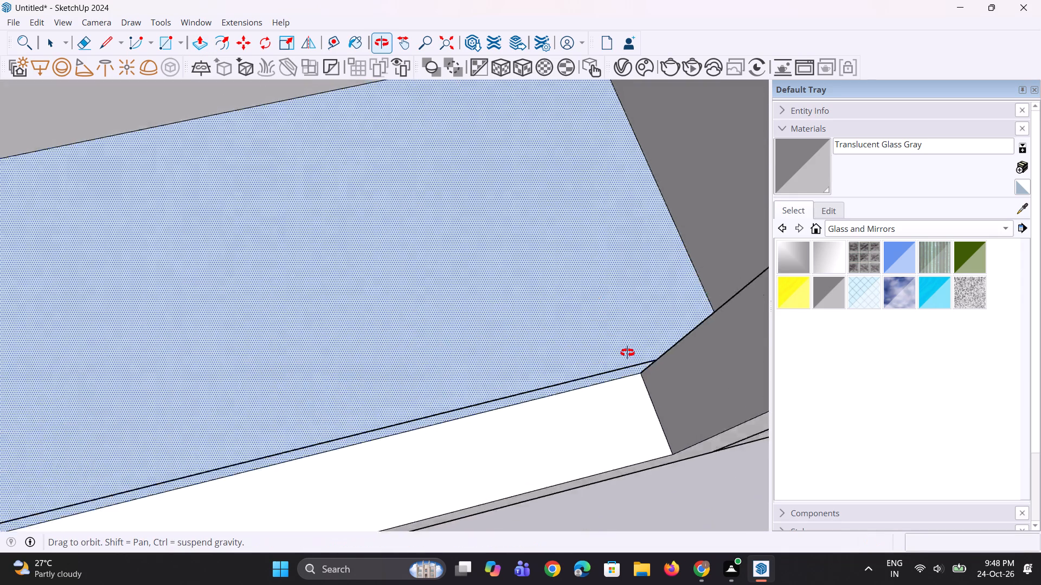
pyautogui.moveTo(627, 353); pyautogui.dragTo(658, 308, button='middle')
pyautogui.scroll(1, 627, 353)
pyautogui.scroll(2, 599, 294)
pyautogui.press('space')
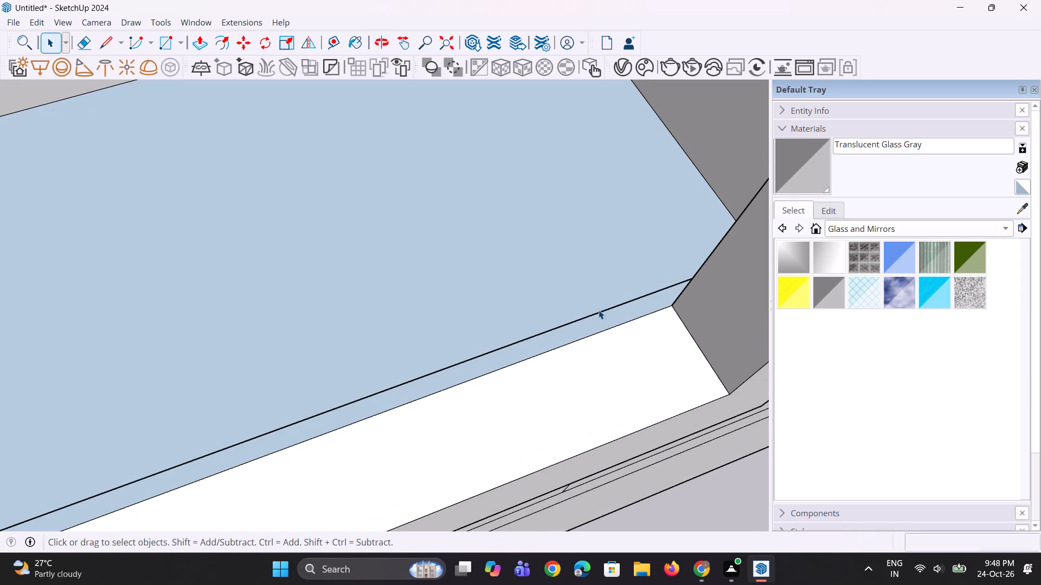
pyautogui.click(595, 313)
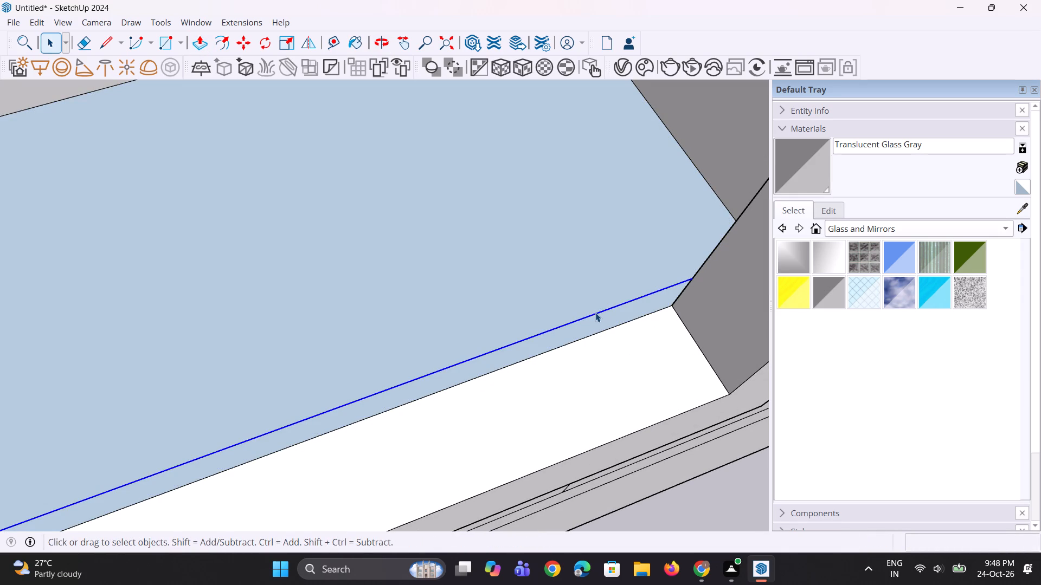
pyautogui.press('Delete')
# Copy the front floor edge of the bay inside the lower left-hand projecting frame inward by about 4 5/16".
pyautogui.scroll(-5, 595, 287)
pyautogui.moveTo(574, 323); pyautogui.dragTo(538, 350, button='middle')
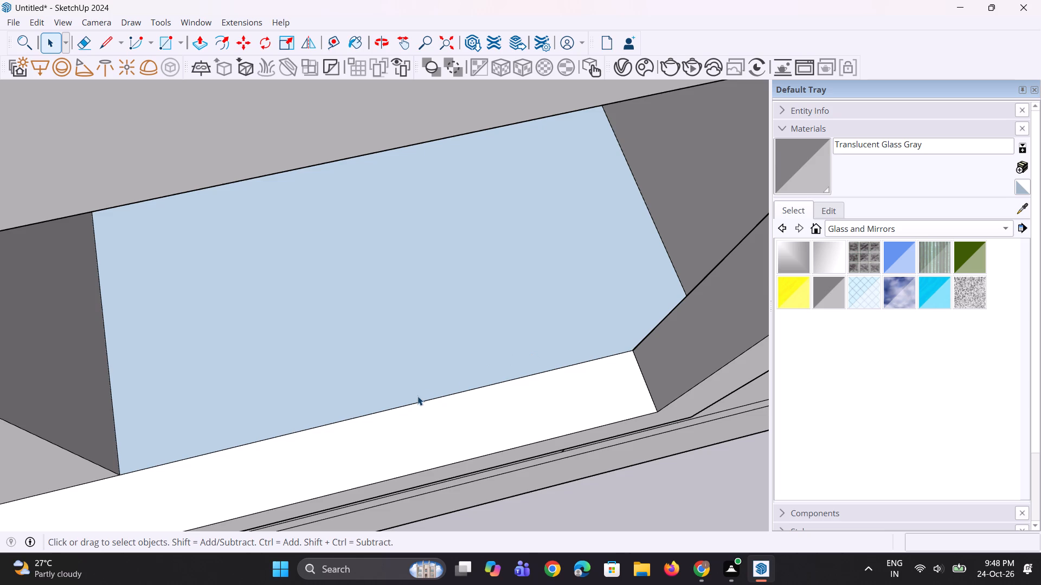
pyautogui.click(425, 400)
pyautogui.press('m')
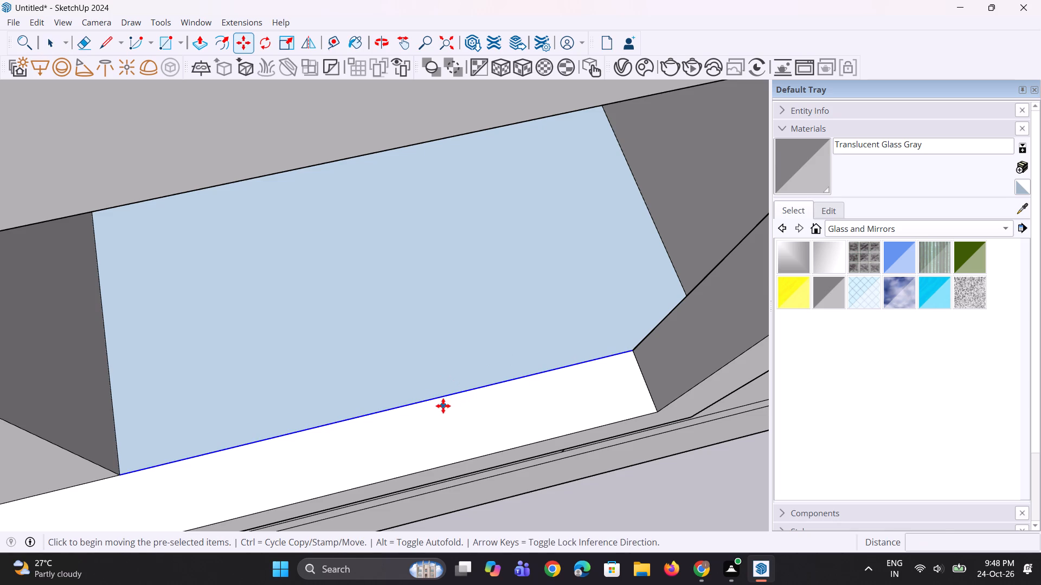
pyautogui.scroll(1, 256, 440)
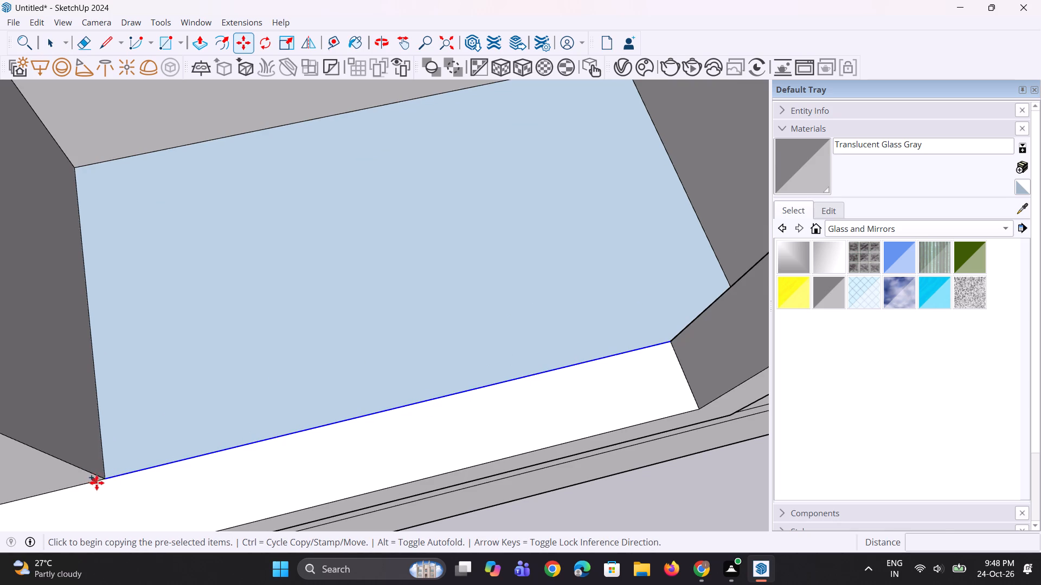
pyautogui.click(107, 479)
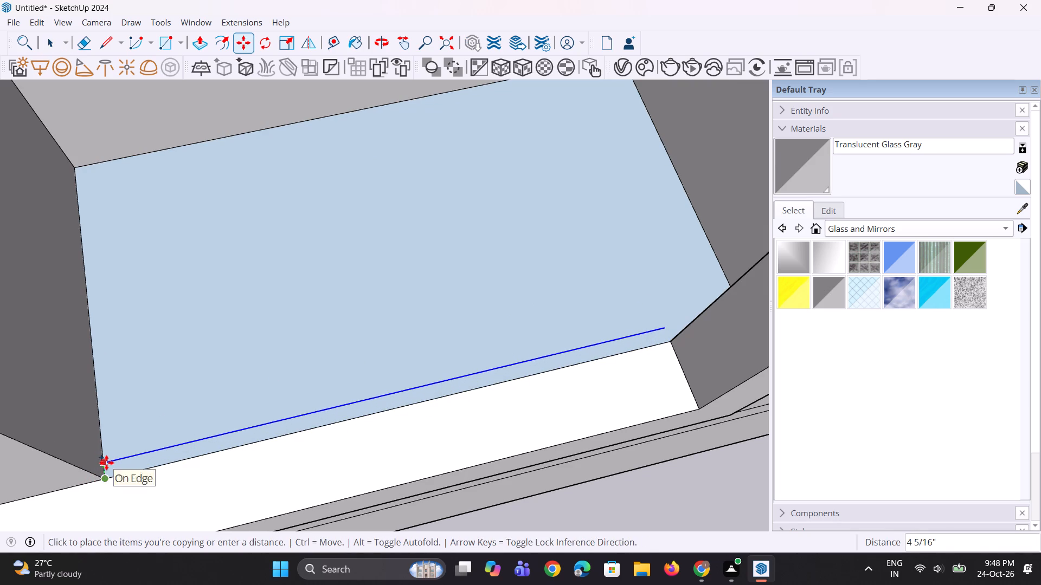
pyautogui.click(107, 461)
# Close the open end of the lower framed bay's floor strip with a line about 4 7/8" long.
pyautogui.press('l')
pyautogui.scroll(1, 694, 418)
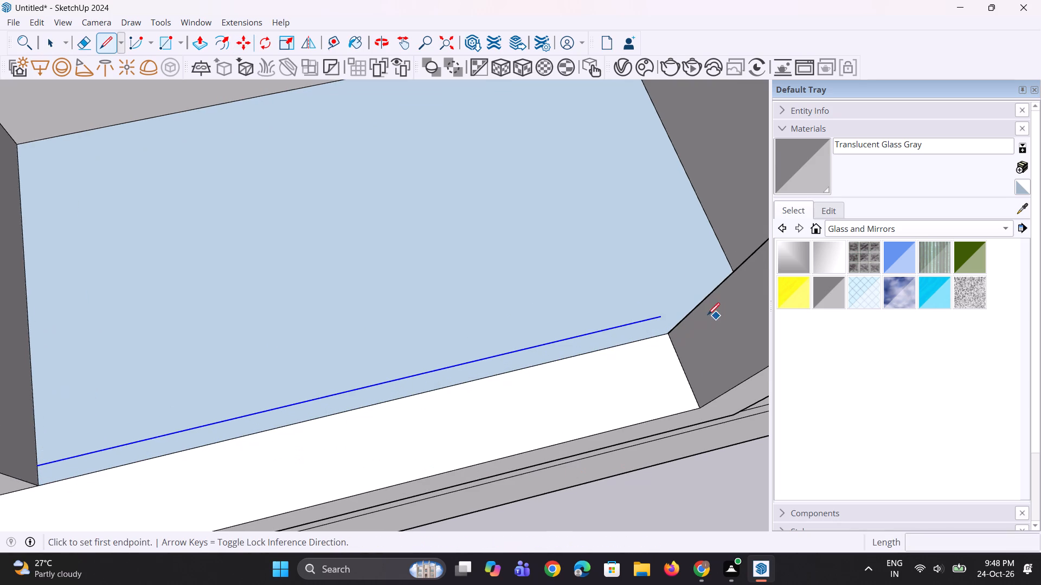
pyautogui.scroll(2, 672, 315)
pyautogui.click(657, 317)
pyautogui.click(666, 340)
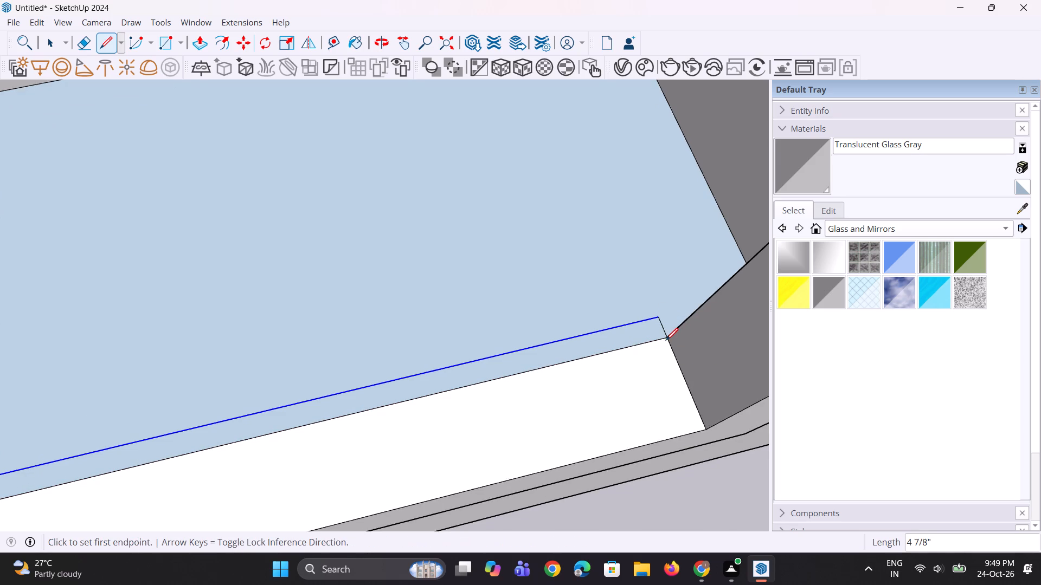
# Pull the floor strip of the open bay between the left-hand frames up about 2' 1 5/16" and add a top rail about 2 9/16" high.
pyautogui.scroll(-3, 666, 340)
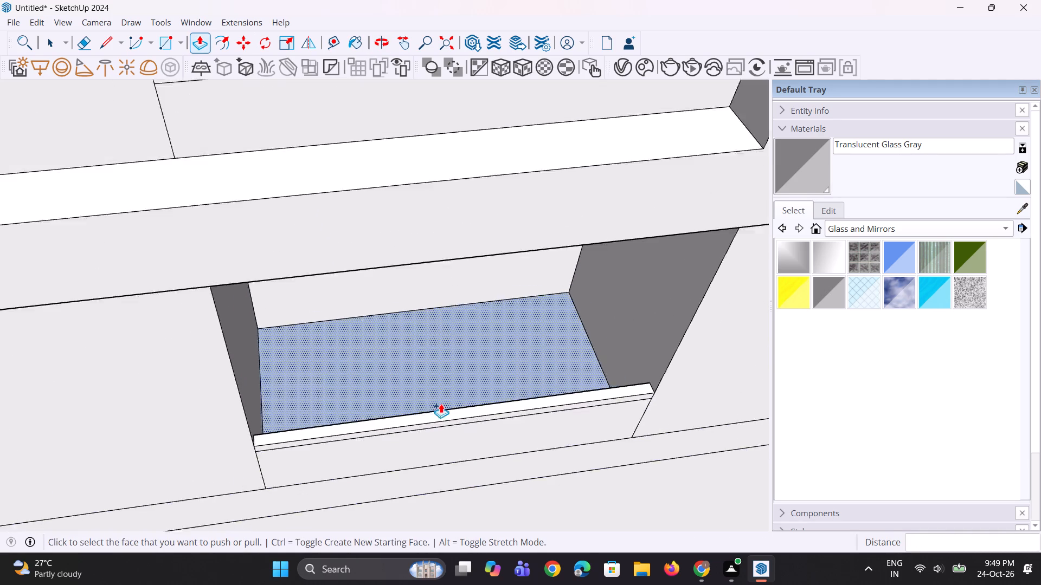
pyautogui.scroll(-3, 441, 404)
pyautogui.moveTo(441, 403); pyautogui.dragTo(430, 280, button='middle')
pyautogui.scroll(-11, 426, 387)
pyautogui.moveTo(454, 170); pyautogui.dragTo(401, 340, button='middle')
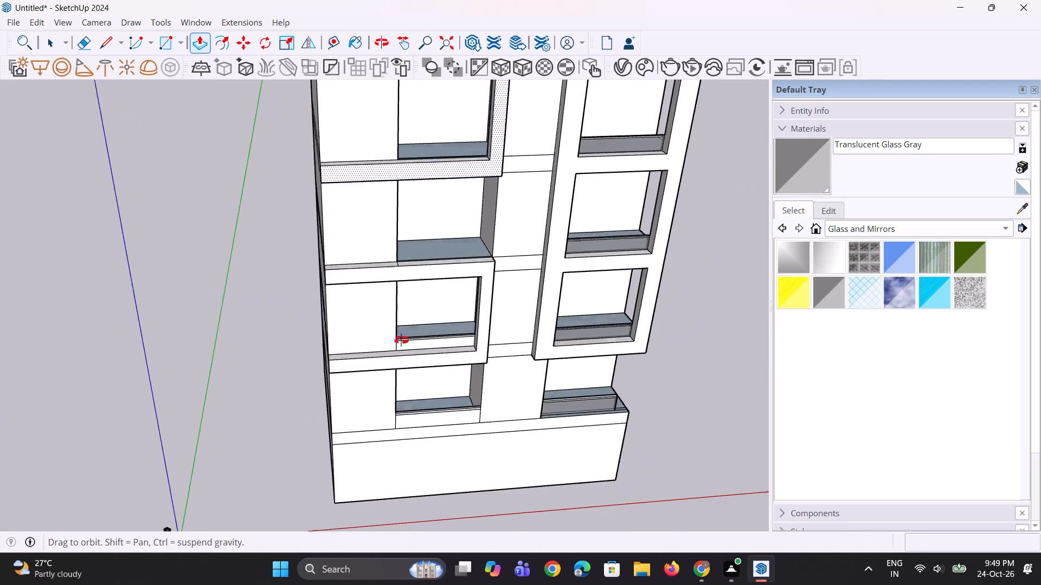
pyautogui.moveTo(401, 340); pyautogui.dragTo(397, 350, button='middle')
pyautogui.scroll(4, 397, 350)
pyautogui.scroll(6, 443, 291)
pyautogui.click(490, 288)
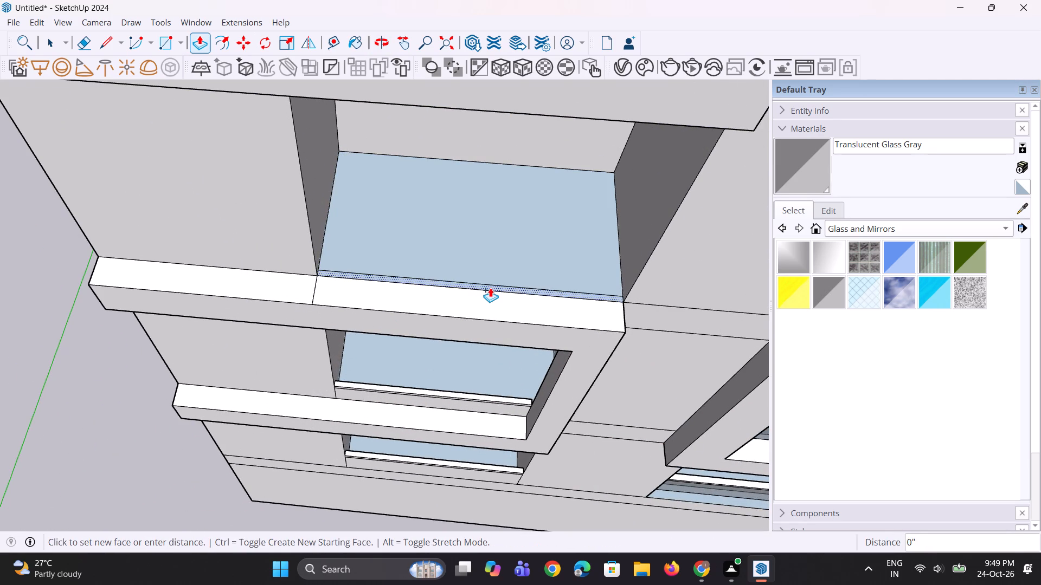
pyautogui.click(504, 266)
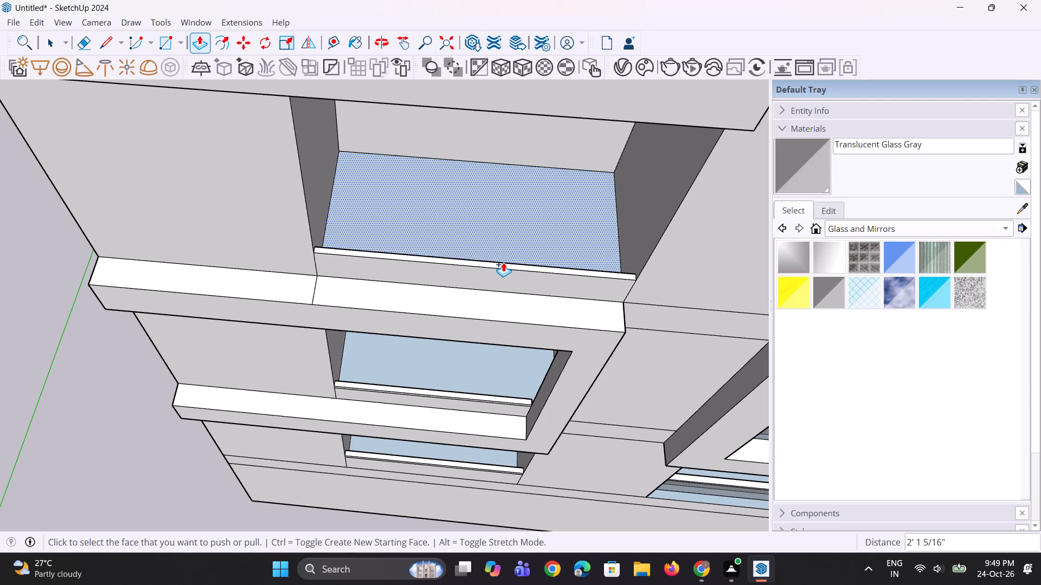
pyautogui.click(501, 264)
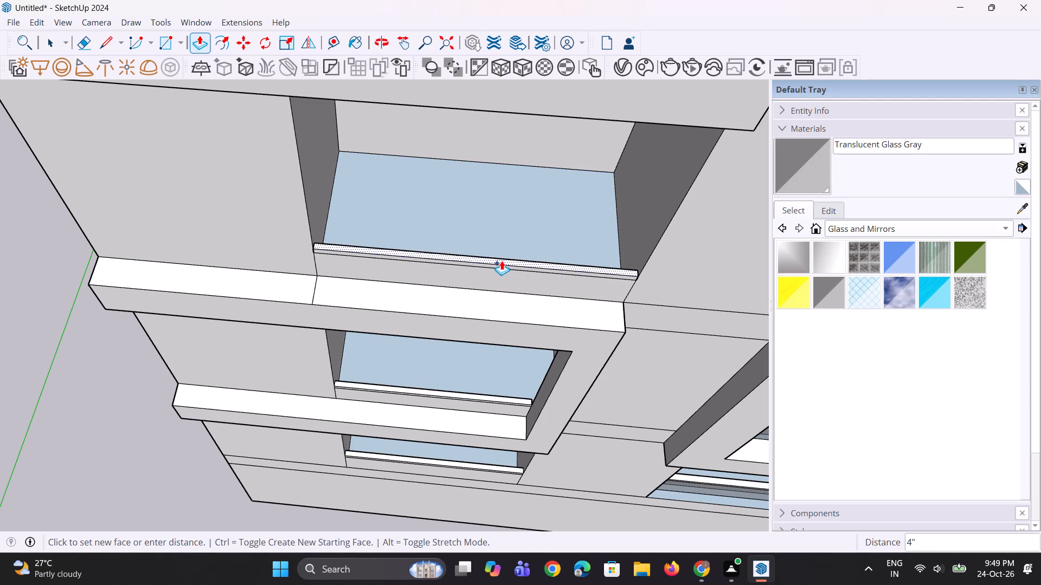
pyautogui.click(500, 261)
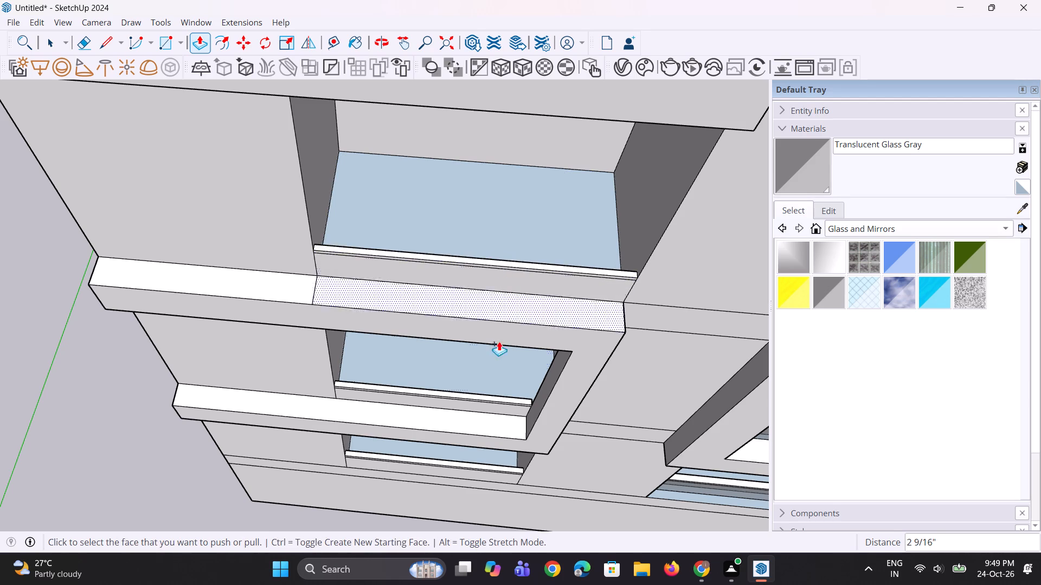
# Close the open end of the floor strip inside the upper left-hand projecting frame with a line about 6 3/4" long.
pyautogui.moveTo(501, 356); pyautogui.dragTo(515, 307, button='middle')
pyautogui.scroll(-2, 529, 386)
pyautogui.moveTo(532, 395); pyautogui.dragTo(523, 430, button='middle')
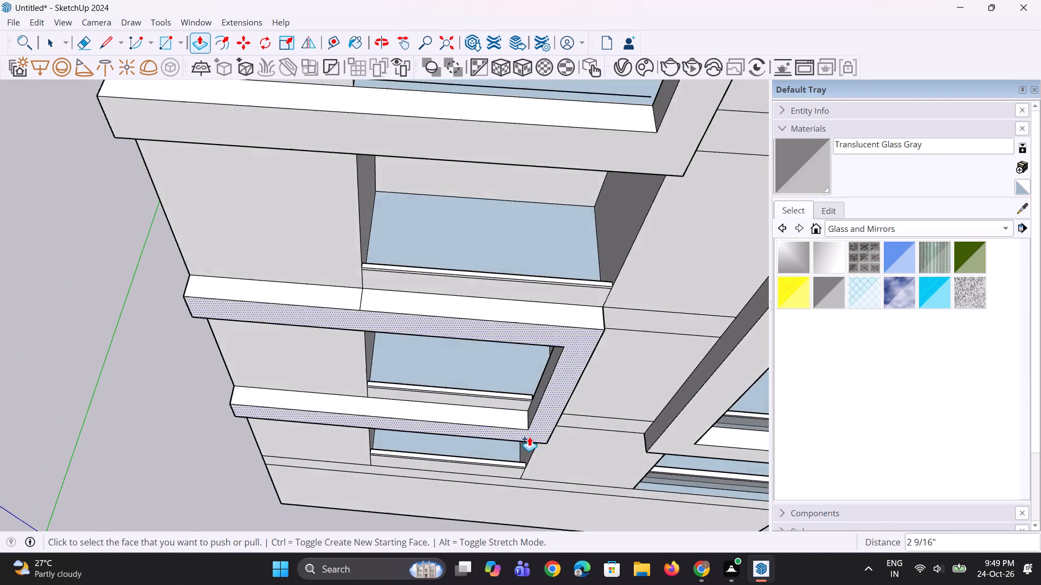
pyautogui.scroll(-5, 529, 437)
pyautogui.scroll(5, 548, 295)
pyautogui.scroll(6, 590, 269)
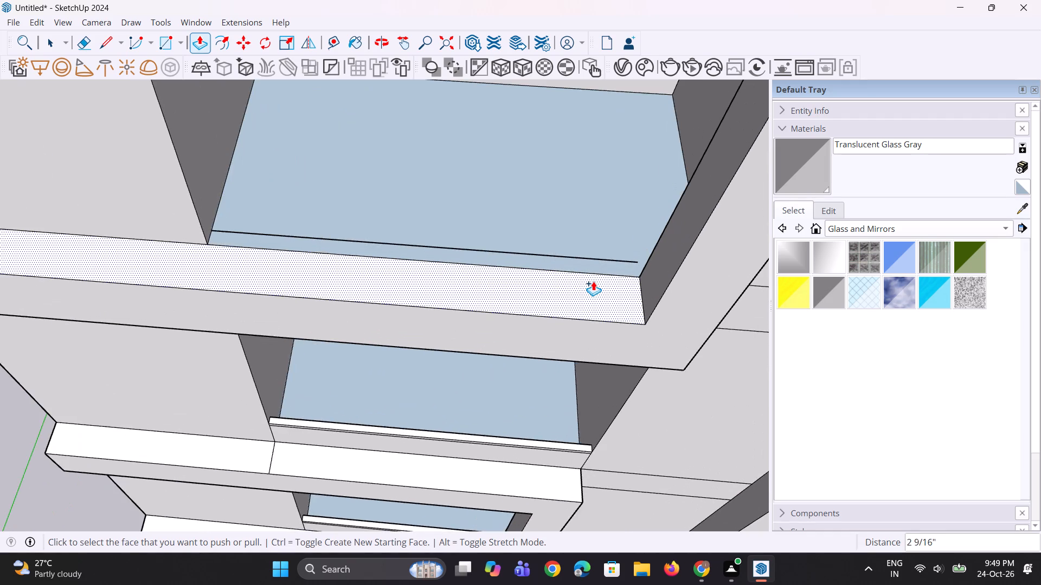
pyautogui.press('l')
pyautogui.scroll(6, 623, 277)
pyautogui.click(649, 252)
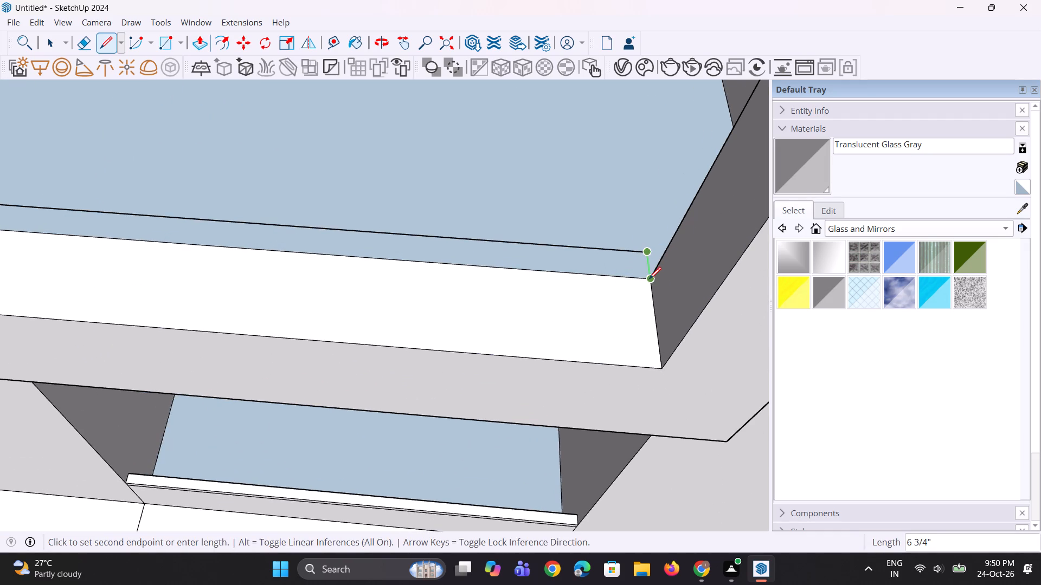
pyautogui.click(649, 279)
# Pull the upper framed bay's floor strip up about 1' 9 1/2" as a parapet and add a top rail about 3" high.
pyautogui.press('p')
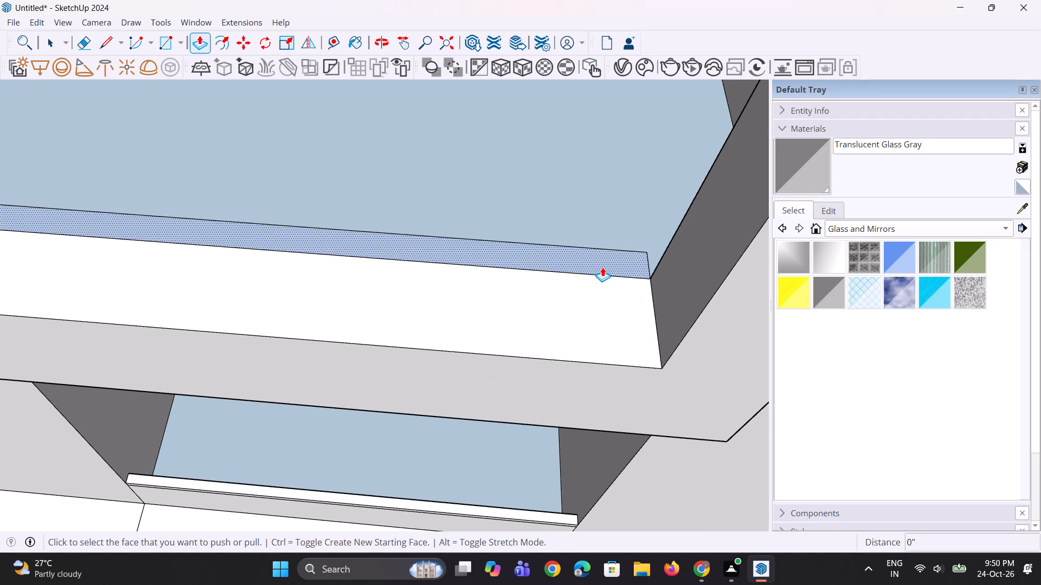
pyautogui.click(602, 267)
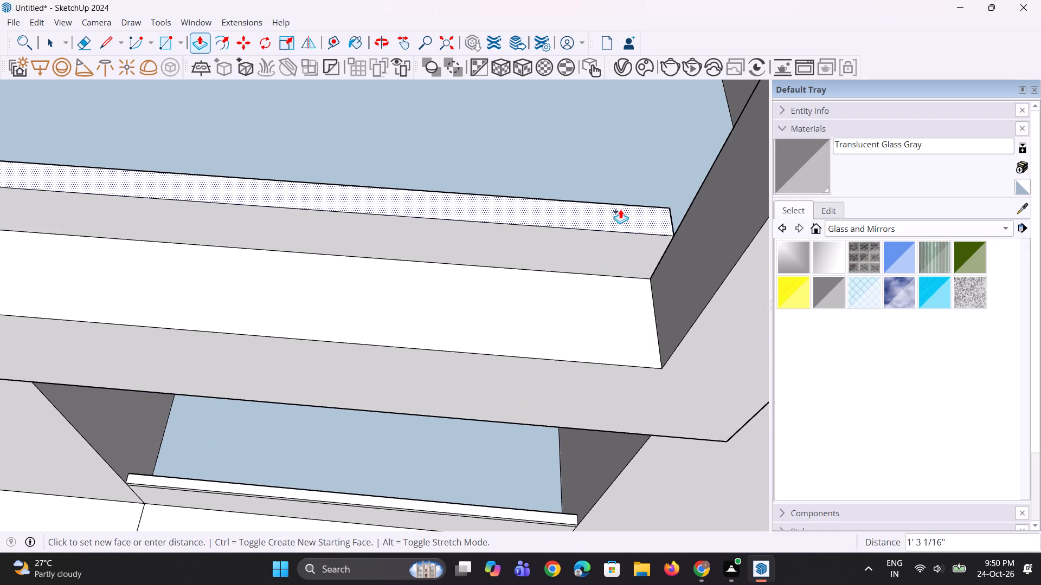
pyautogui.click(626, 194)
pyautogui.scroll(-4, 573, 365)
pyautogui.moveTo(571, 365); pyautogui.dragTo(594, 241, button='middle')
pyautogui.scroll(-4, 570, 318)
pyautogui.moveTo(520, 216); pyautogui.dragTo(514, 260, button='middle')
pyautogui.scroll(1, 516, 232)
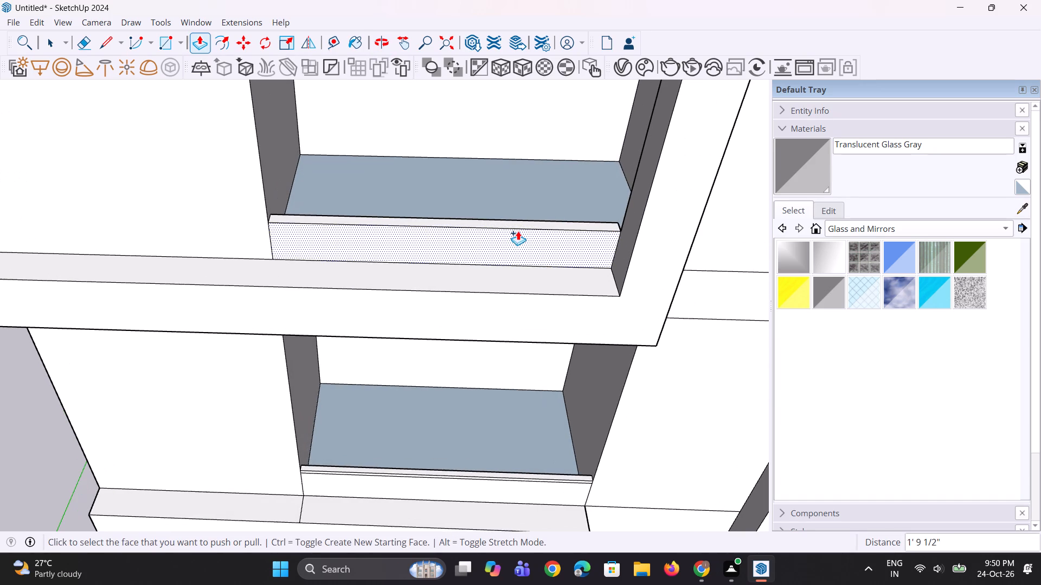
pyautogui.click(520, 226)
pyautogui.click(522, 220)
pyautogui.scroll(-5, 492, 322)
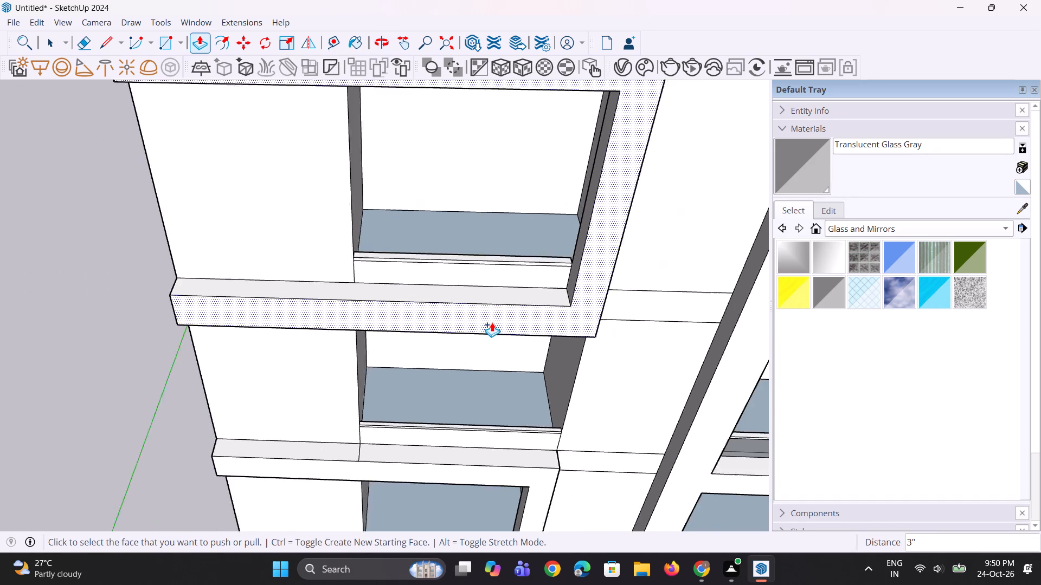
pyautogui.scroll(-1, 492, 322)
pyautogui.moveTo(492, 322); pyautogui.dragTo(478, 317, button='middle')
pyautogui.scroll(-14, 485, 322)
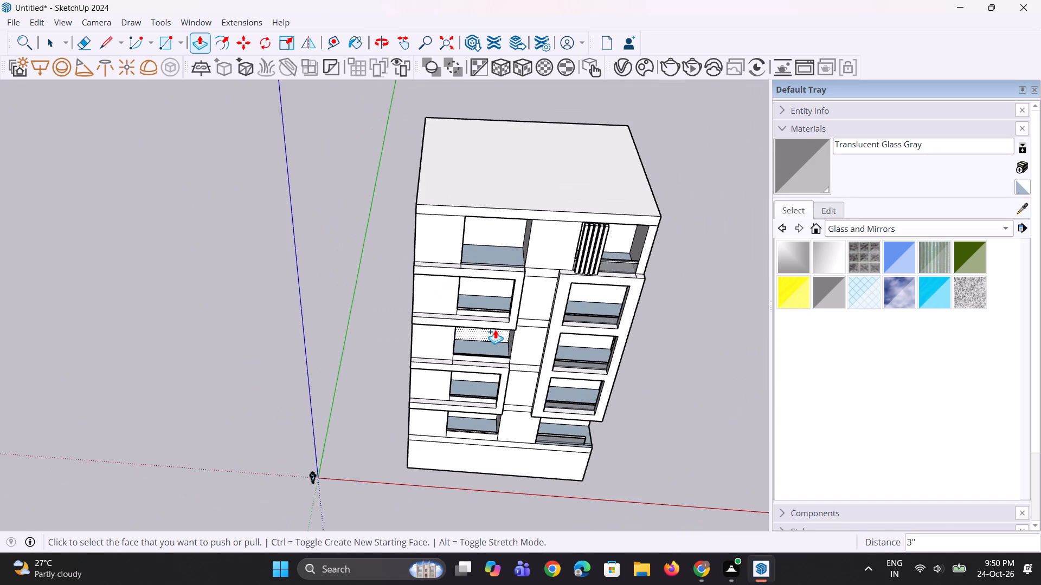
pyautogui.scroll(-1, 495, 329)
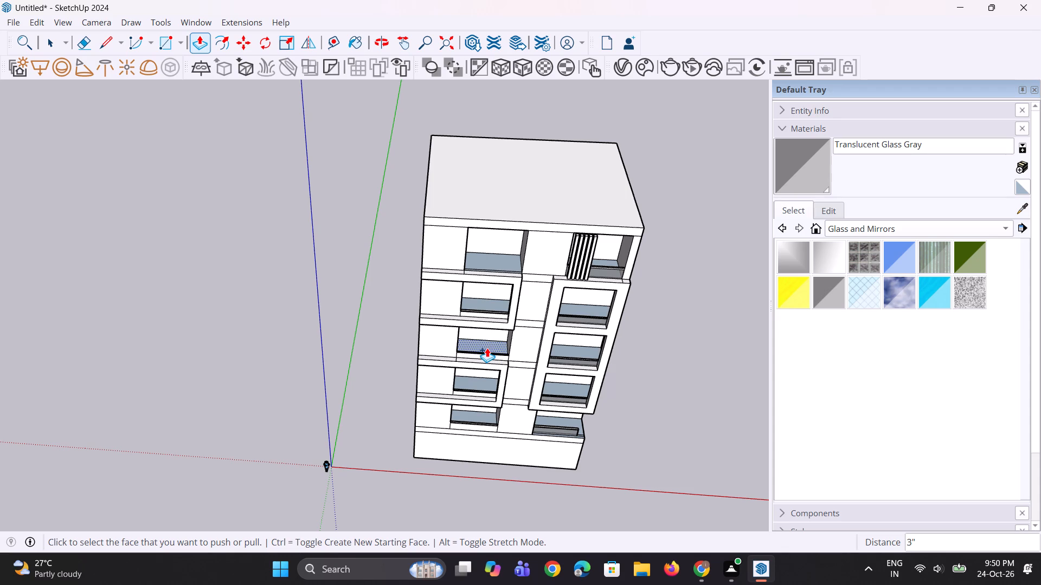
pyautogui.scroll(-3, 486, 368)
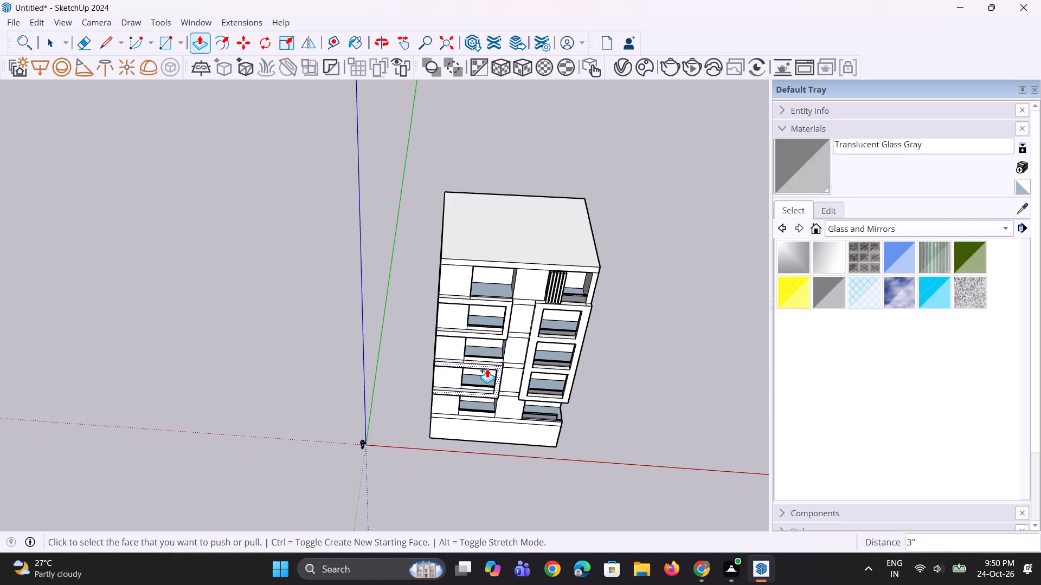
# Pull the top-storey left-hand bay's floor strip up as a parapet and add a top rail about 4 1/16" high.
pyautogui.scroll(-3, 487, 368)
pyautogui.scroll(9, 484, 332)
pyautogui.scroll(4, 484, 263)
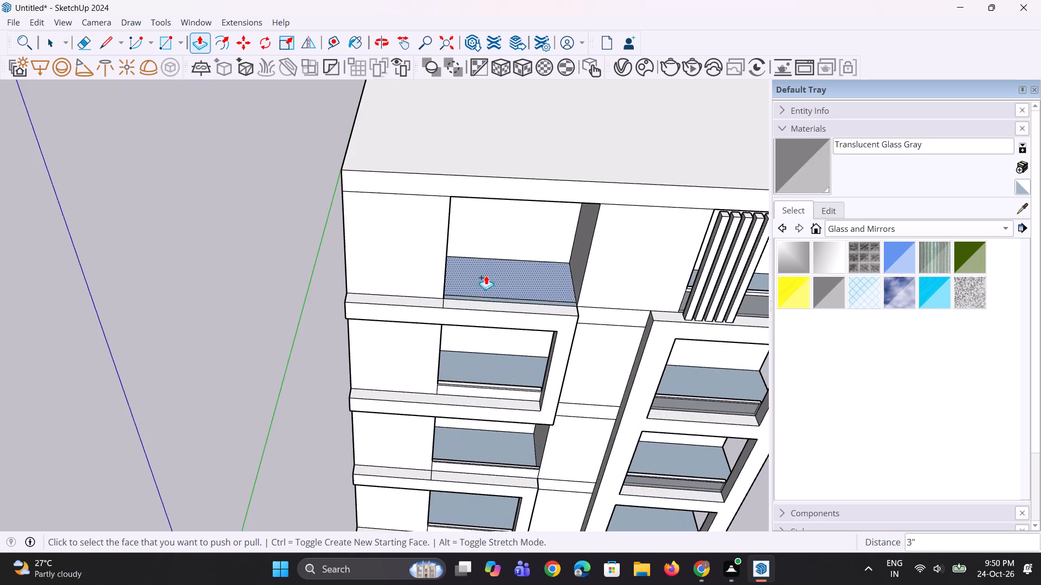
pyautogui.scroll(8, 487, 284)
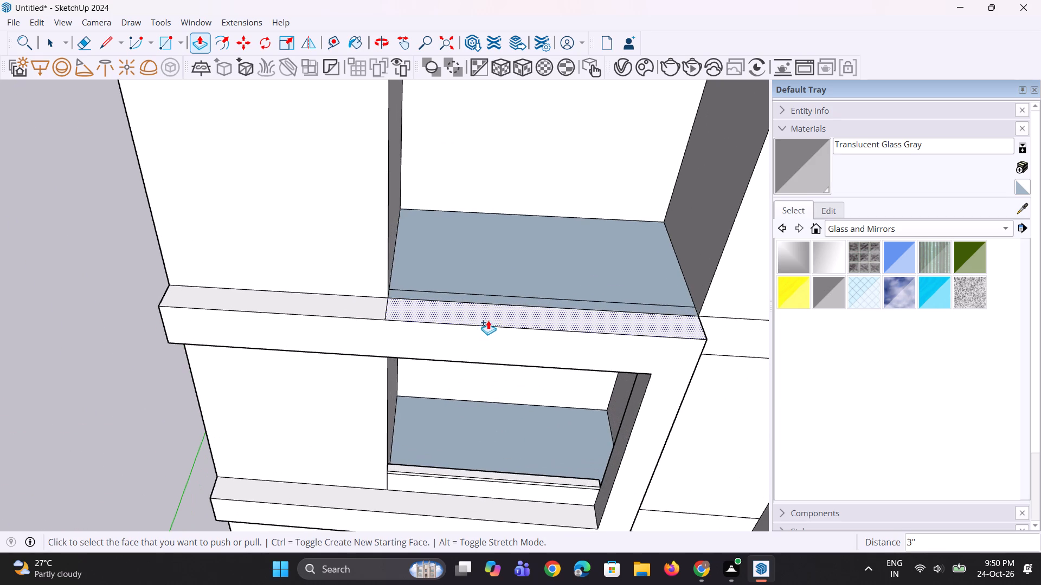
pyautogui.click(530, 305)
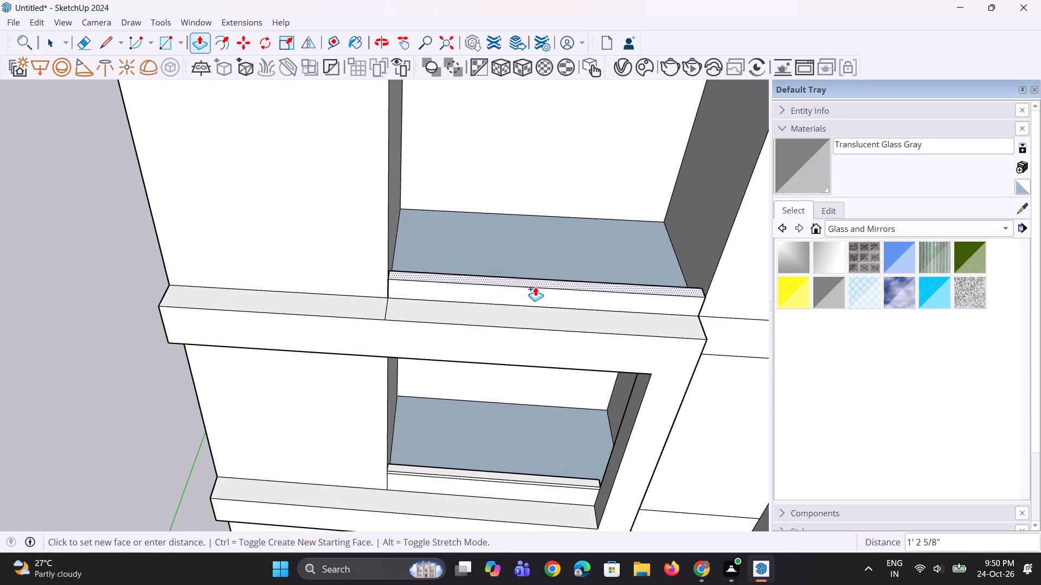
pyautogui.click(546, 260)
pyautogui.click(550, 257)
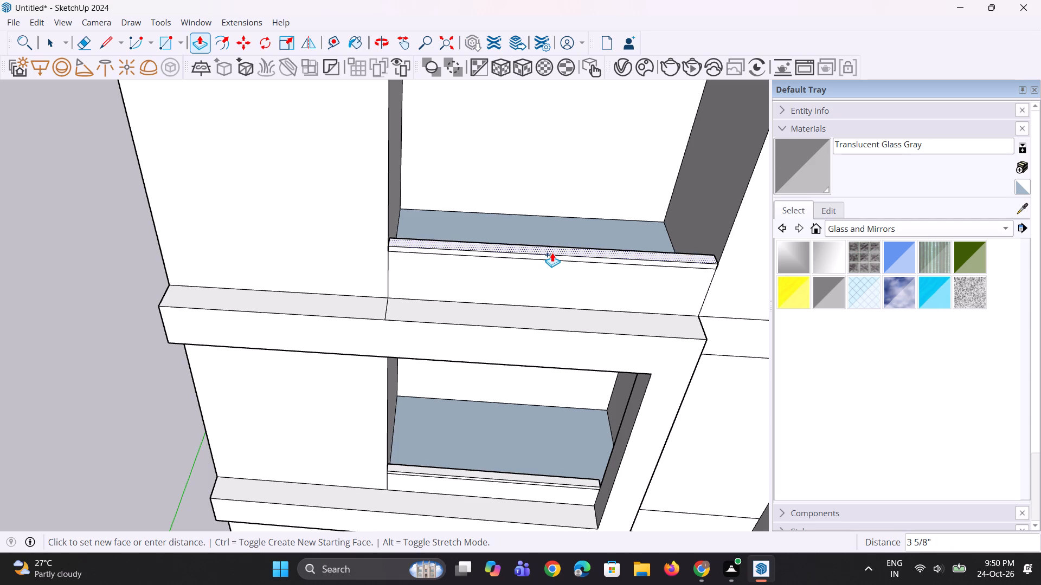
pyautogui.click(552, 252)
# Paint the outer and inner faces of the top-storey left-hand parapet below its rail with Translucent Glass Gray.
pyautogui.moveTo(523, 303); pyautogui.dragTo(525, 229, button='middle')
pyautogui.scroll(-6, 525, 229)
pyautogui.moveTo(512, 280); pyautogui.dragTo(510, 194, button='middle')
pyautogui.scroll(-8, 511, 227)
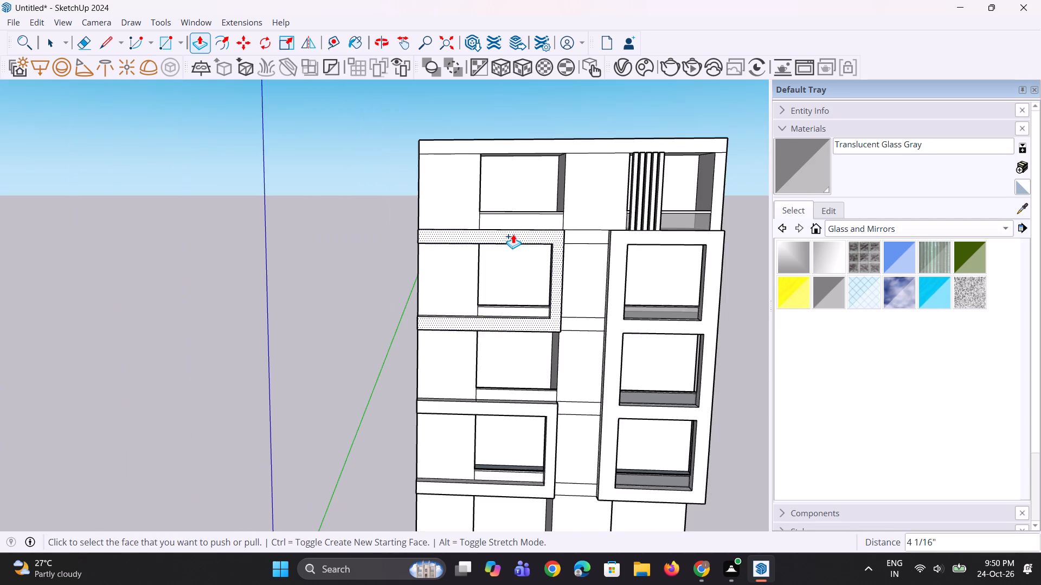
pyautogui.moveTo(513, 236); pyautogui.dragTo(496, 233, button='middle')
pyautogui.press('space')
pyautogui.press('space')
pyautogui.scroll(3, 517, 211)
pyautogui.moveTo(517, 206); pyautogui.dragTo(518, 220, button='middle')
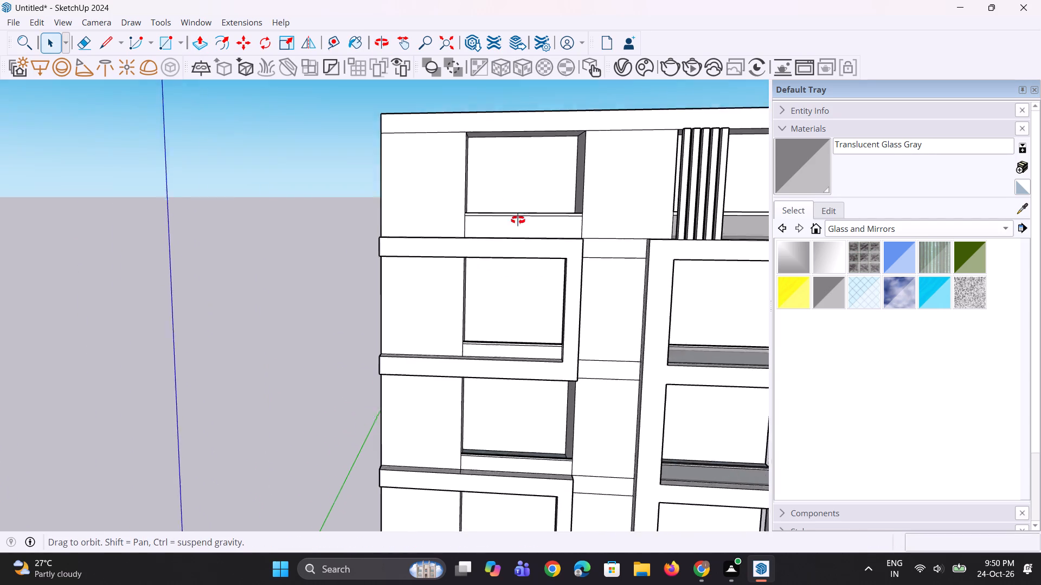
pyautogui.moveTo(518, 220); pyautogui.dragTo(471, 314, button='middle')
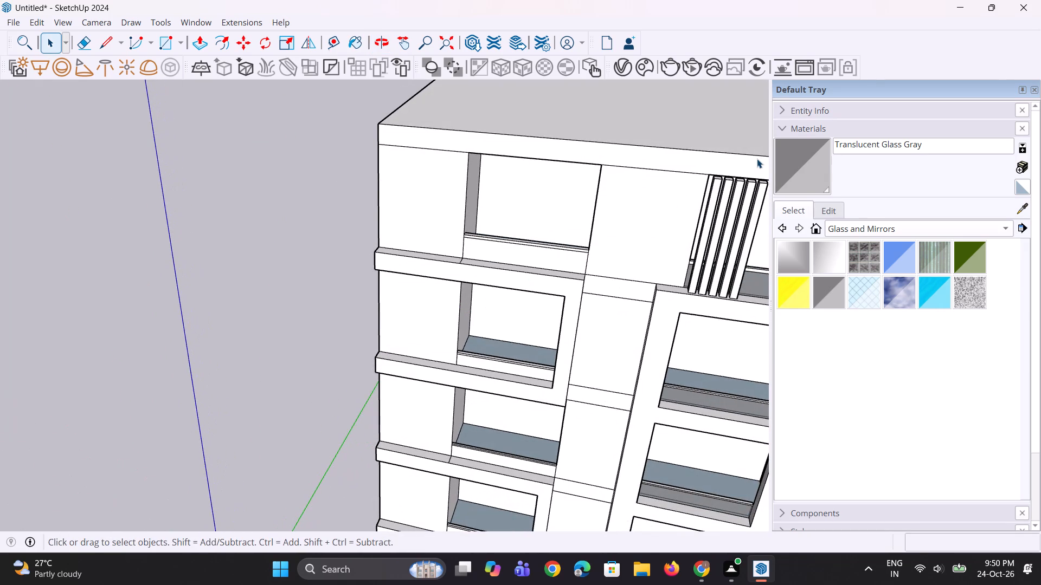
pyautogui.click(781, 168)
pyautogui.scroll(7, 468, 285)
pyautogui.click(524, 234)
pyautogui.moveTo(516, 181); pyautogui.dragTo(516, 191, button='middle')
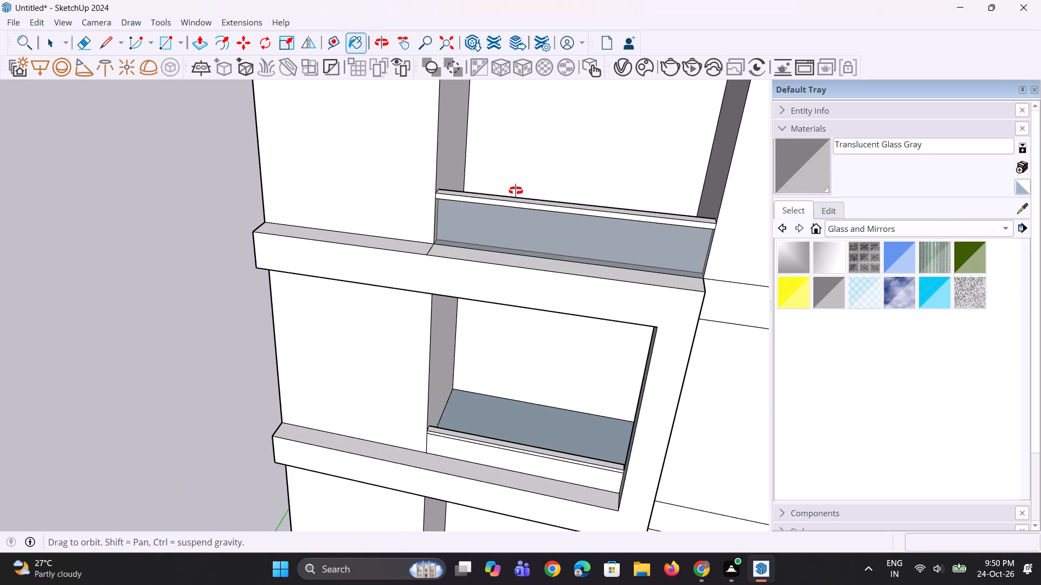
pyautogui.moveTo(516, 191); pyautogui.dragTo(492, 298, button='middle')
pyautogui.scroll(12, 516, 287)
pyautogui.moveTo(534, 267); pyautogui.dragTo(467, 298, button='middle')
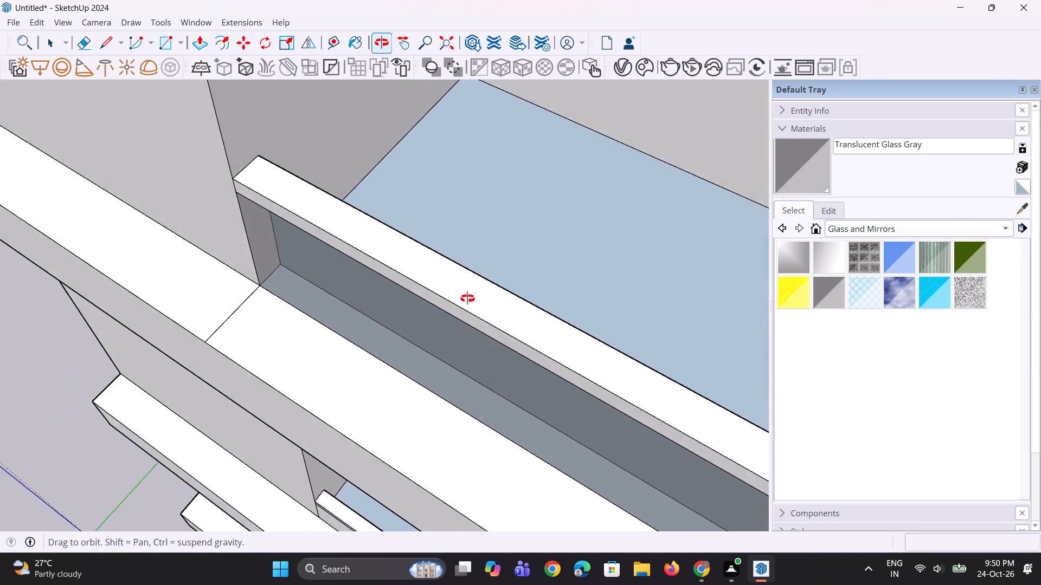
pyautogui.moveTo(467, 298); pyautogui.dragTo(515, 369, button='middle')
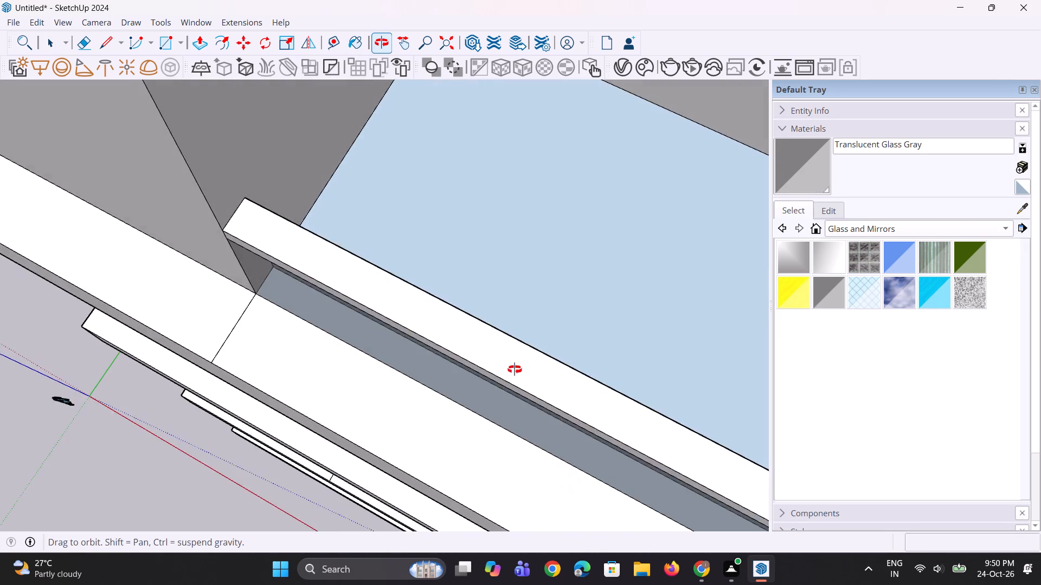
pyautogui.moveTo(515, 369); pyautogui.dragTo(515, 367, button='middle')
pyautogui.scroll(6, 390, 201)
pyautogui.moveTo(337, 233); pyautogui.dragTo(333, 302, button='middle')
pyautogui.click(305, 391)
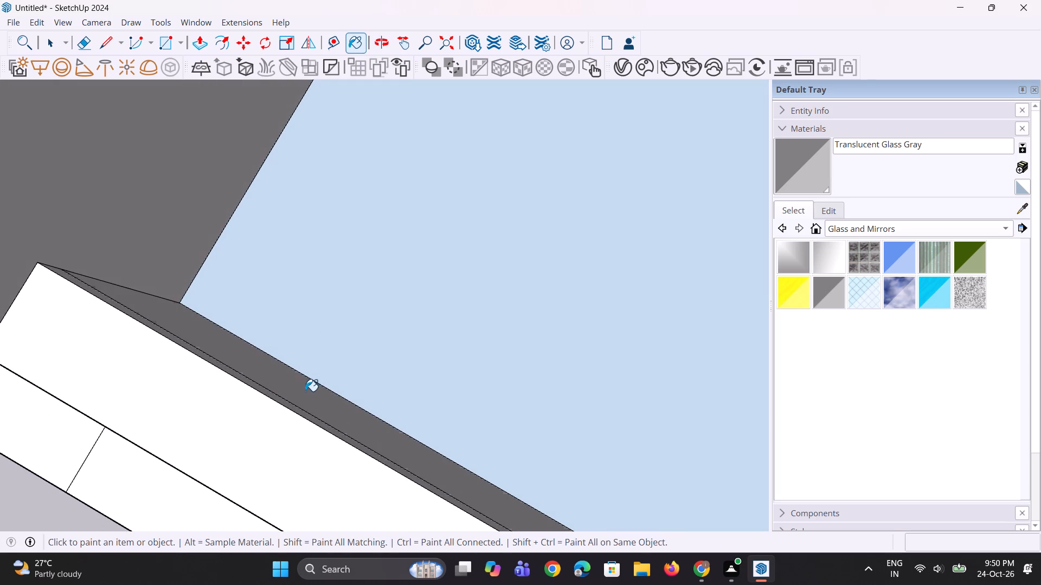
# Paint the inner and outer faces of the upper left-hand framed bay's parapet with Translucent Glass Gray.
pyautogui.moveTo(363, 380); pyautogui.dragTo(513, 132, button='middle')
pyautogui.scroll(-16, 468, 112)
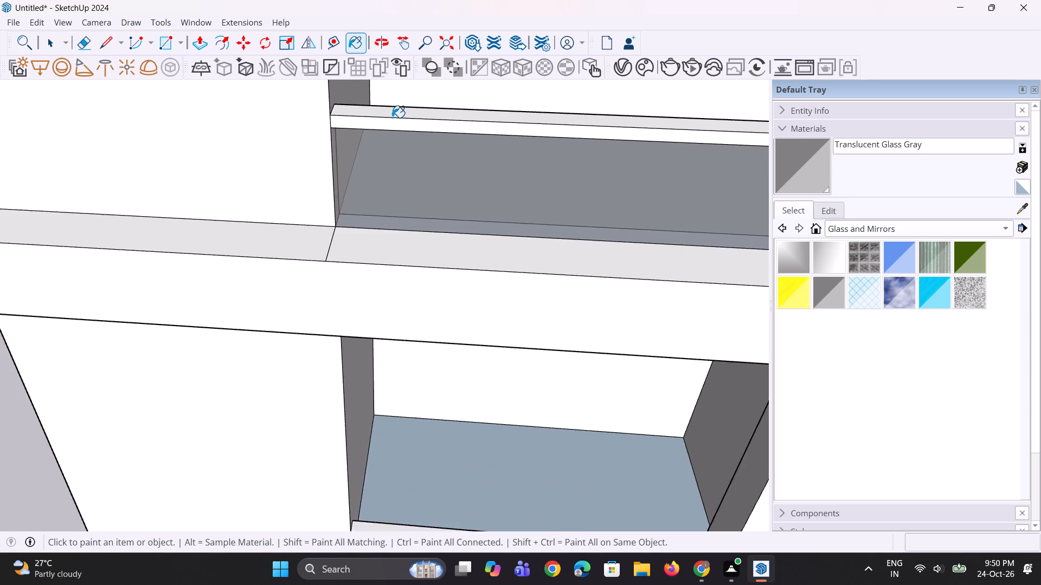
pyautogui.scroll(-8, 392, 118)
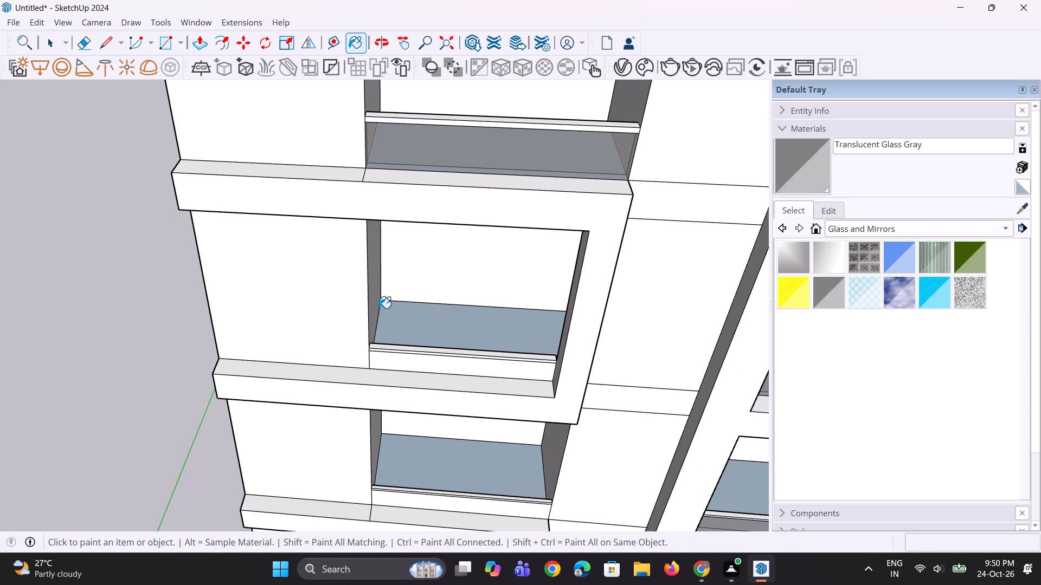
pyautogui.scroll(-4, 381, 238)
pyautogui.scroll(11, 347, 341)
pyautogui.scroll(1, 453, 290)
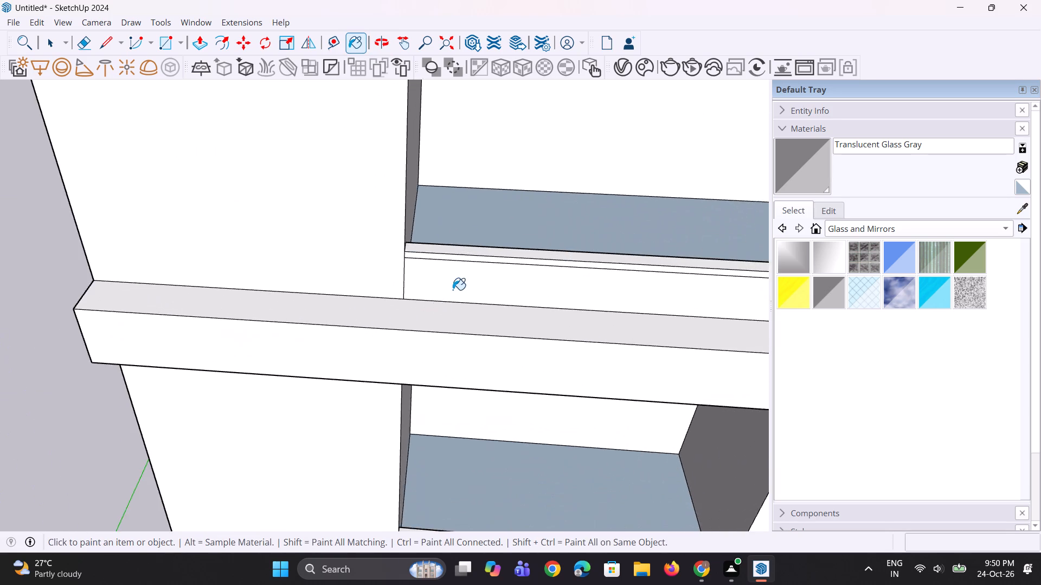
pyautogui.scroll(6, 453, 290)
pyautogui.moveTo(404, 263); pyautogui.dragTo(294, 253, button='middle')
pyautogui.scroll(1, 454, 213)
pyautogui.moveTo(426, 234); pyautogui.dragTo(263, 323, button='middle')
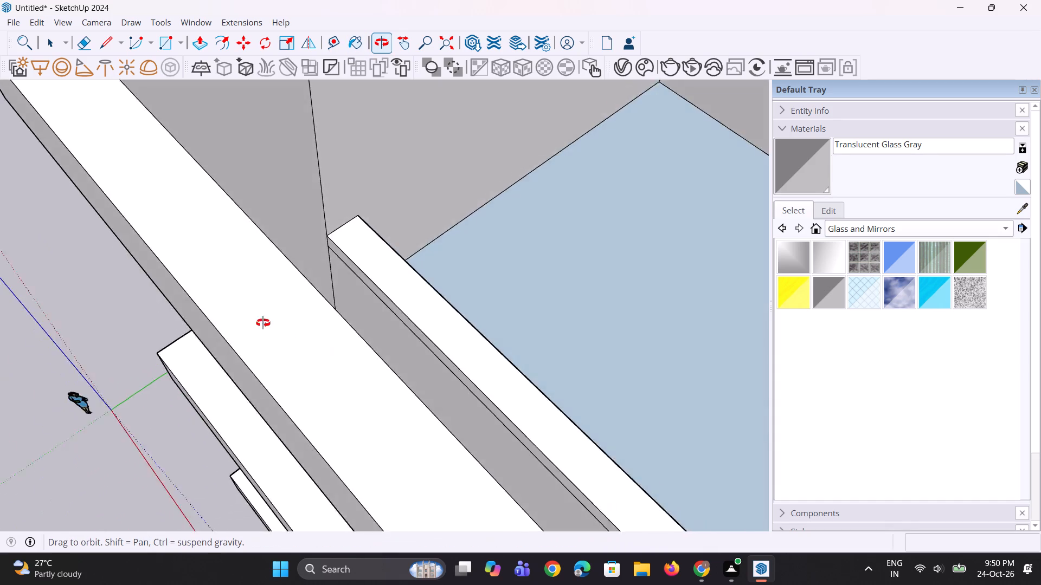
pyautogui.moveTo(263, 323); pyautogui.dragTo(242, 266, button='middle')
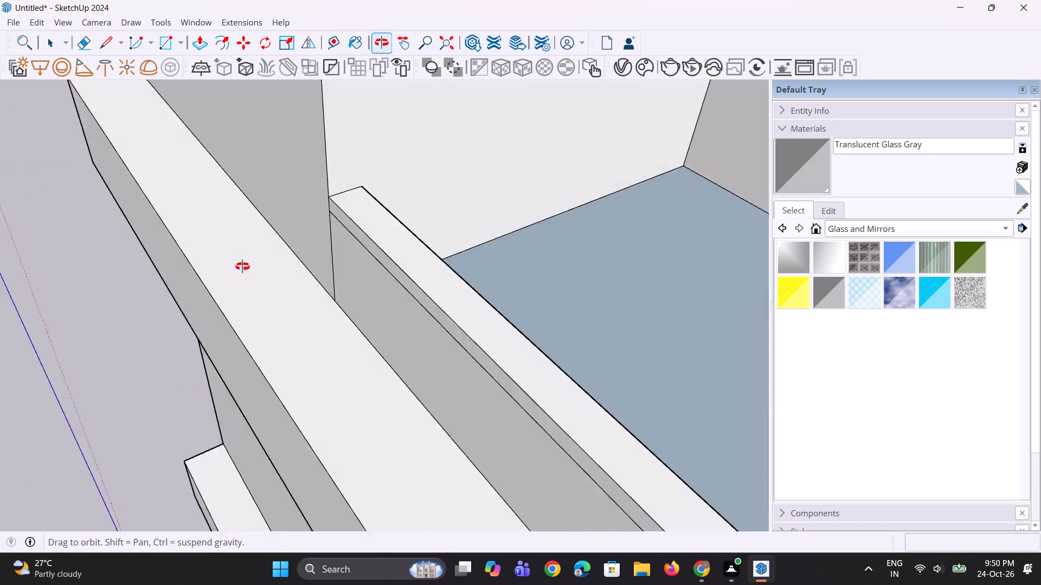
pyautogui.moveTo(242, 266); pyautogui.dragTo(106, 166, button='middle')
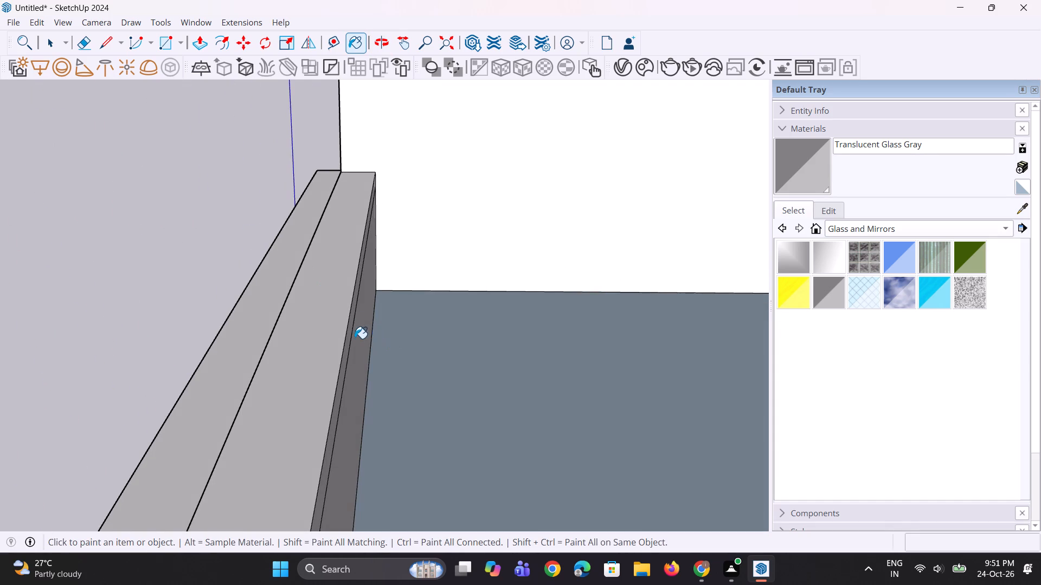
pyautogui.click(363, 343)
pyautogui.moveTo(367, 350); pyautogui.dragTo(576, 266, button='middle')
pyautogui.click(579, 246)
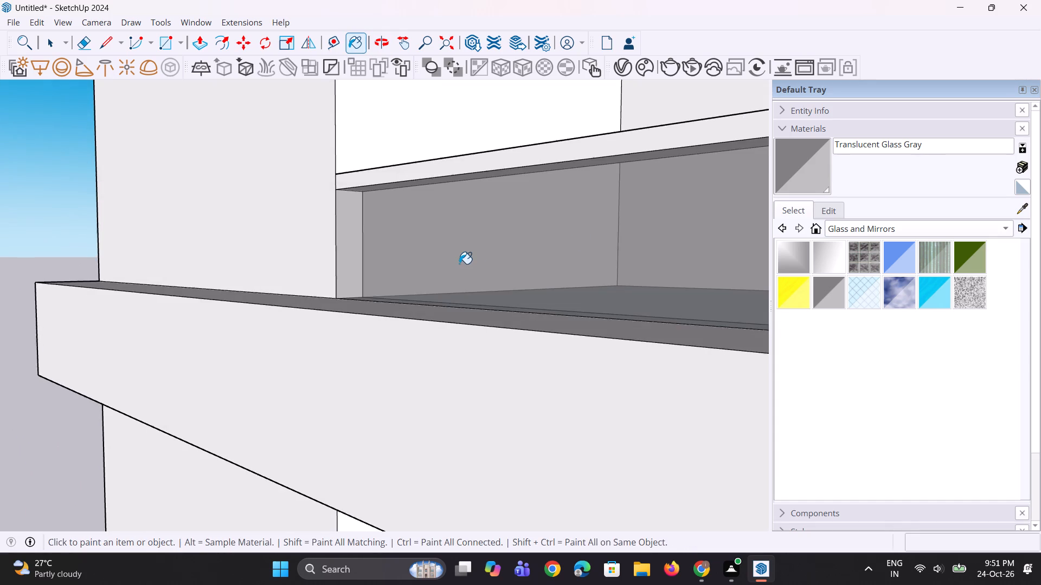
# Paint both faces of the parapet in the open bay between the left-hand frames with Translucent Glass Gray.
pyautogui.scroll(-11, 459, 264)
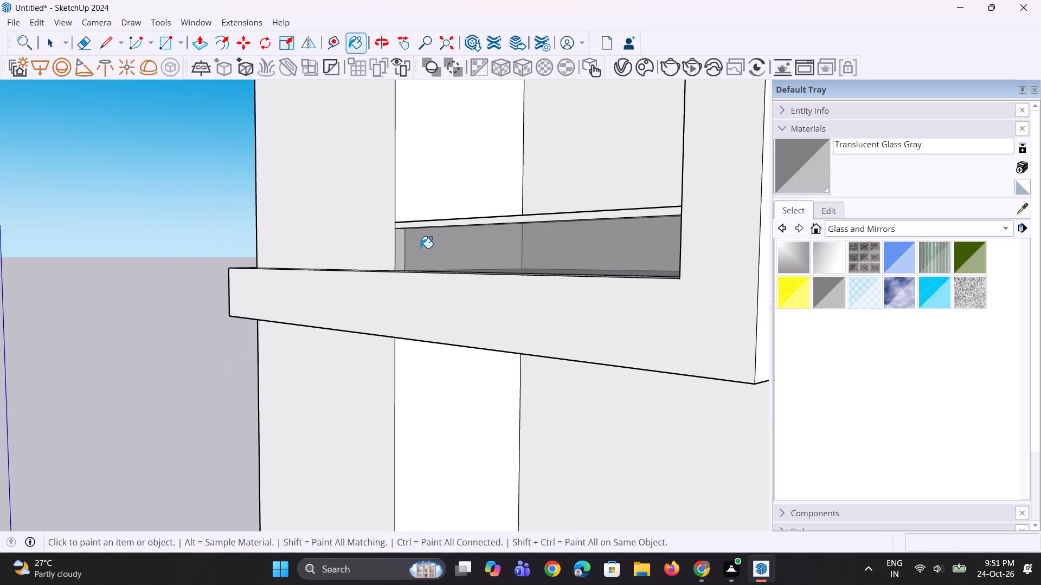
pyautogui.scroll(-2, 420, 248)
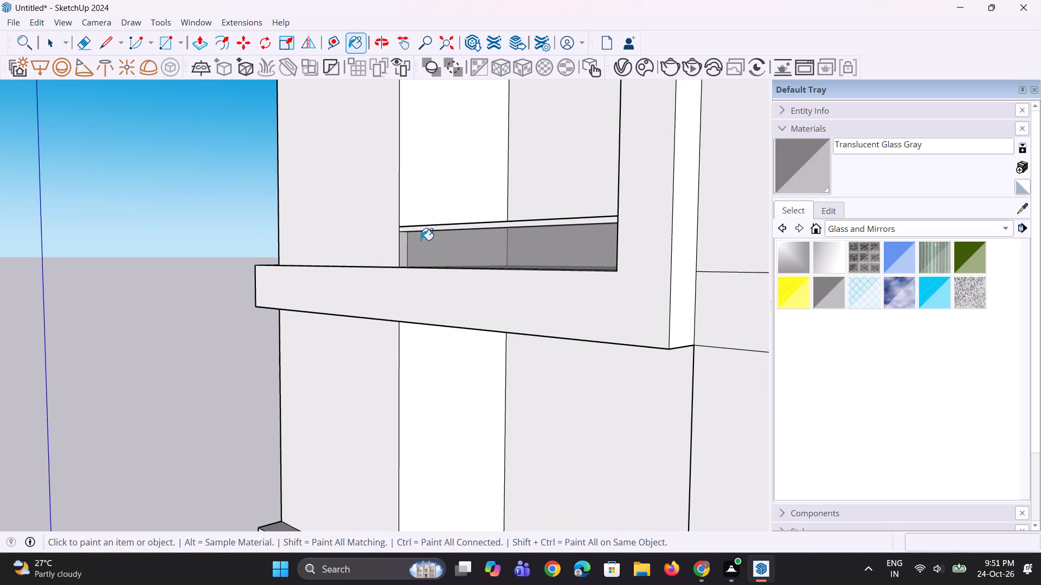
pyautogui.scroll(-4, 420, 210)
pyautogui.moveTo(401, 348); pyautogui.dragTo(532, 340, button='middle')
pyautogui.scroll(4, 501, 437)
pyautogui.click(467, 458)
pyautogui.scroll(7, 385, 391)
pyautogui.scroll(-4, 399, 350)
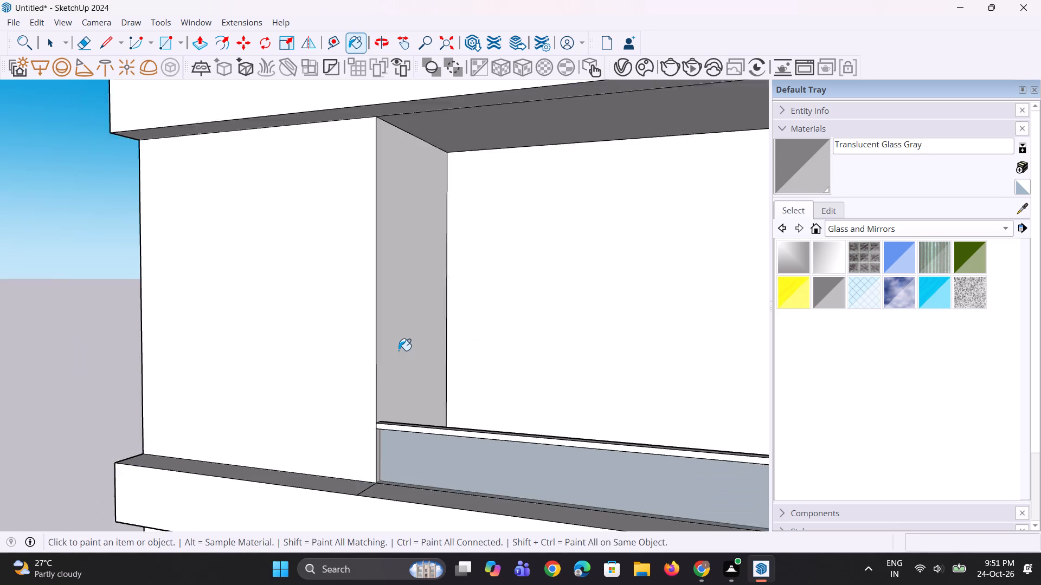
pyautogui.scroll(-2, 399, 350)
pyautogui.scroll(-4, 494, 302)
pyautogui.moveTo(473, 310); pyautogui.dragTo(490, 409, button='middle')
pyautogui.scroll(9, 489, 417)
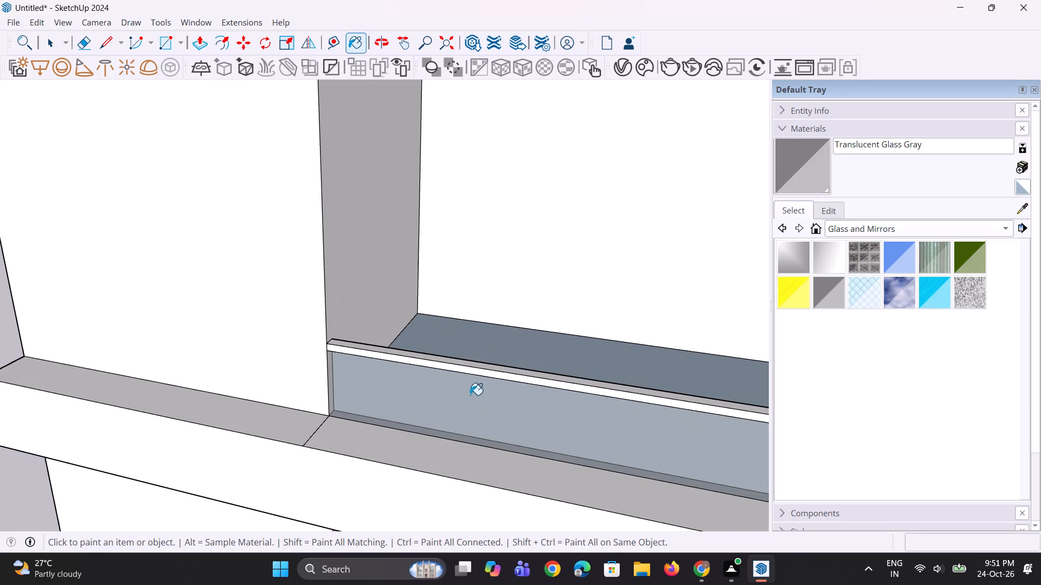
pyautogui.scroll(3, 437, 368)
pyautogui.moveTo(412, 350); pyautogui.dragTo(375, 441, button='middle')
pyautogui.scroll(4, 445, 422)
pyautogui.moveTo(419, 360); pyautogui.dragTo(342, 453, button='middle')
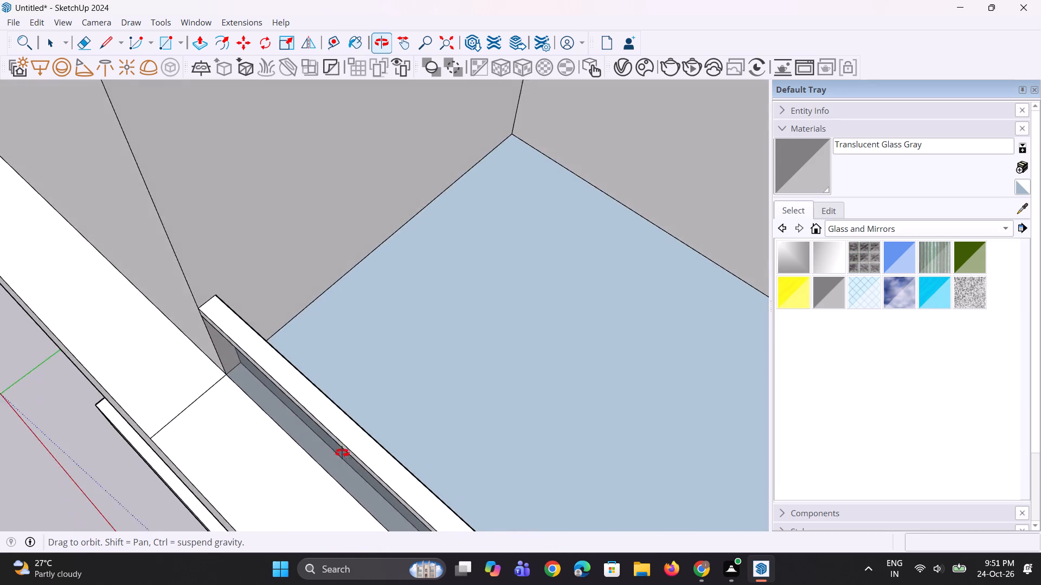
pyautogui.moveTo(342, 453); pyautogui.dragTo(279, 424, button='middle')
pyautogui.moveTo(330, 453); pyautogui.dragTo(306, 444)
pyautogui.moveTo(338, 421); pyautogui.dragTo(241, 395, button='middle')
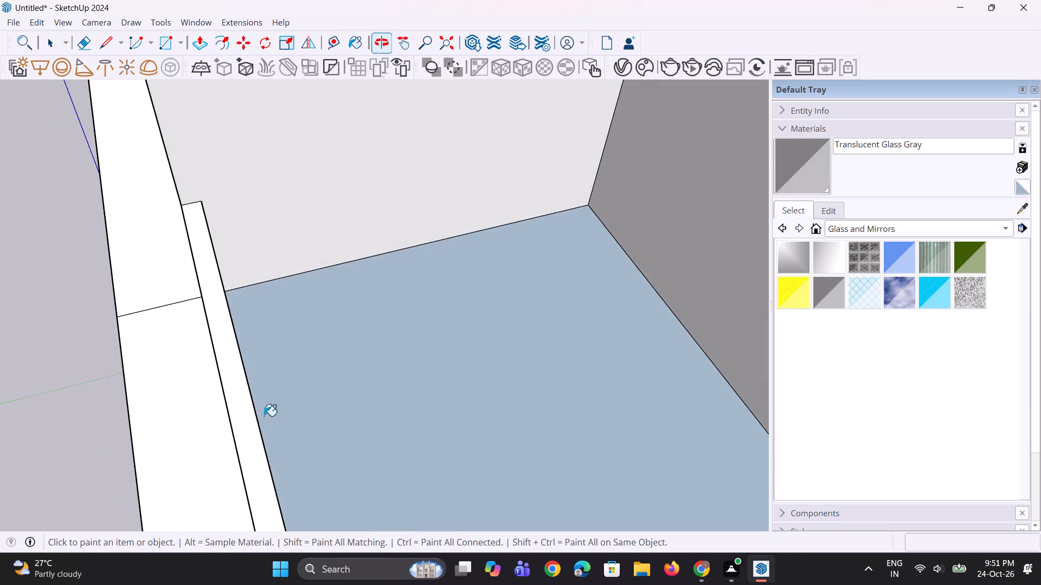
pyautogui.moveTo(264, 416); pyautogui.dragTo(190, 346, button='middle')
pyautogui.scroll(1, 264, 416)
pyautogui.click(190, 346)
# Paint the outer and inner faces of the lower left-hand framed bay's parapet with Translucent Glass Gray.
pyautogui.moveTo(213, 373); pyautogui.dragTo(583, 289, button='middle')
pyautogui.scroll(-3, 512, 288)
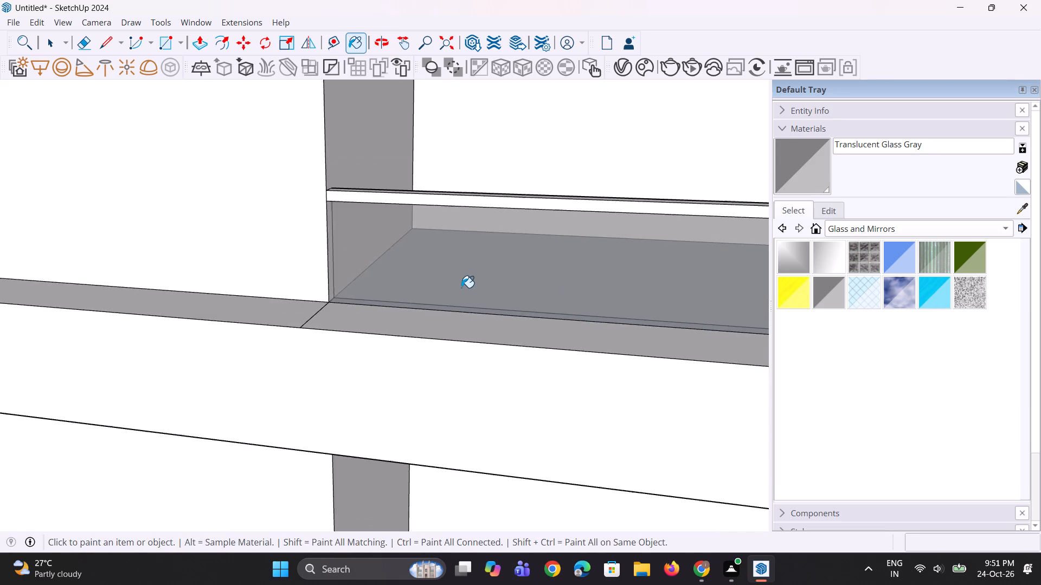
pyautogui.scroll(-10, 461, 288)
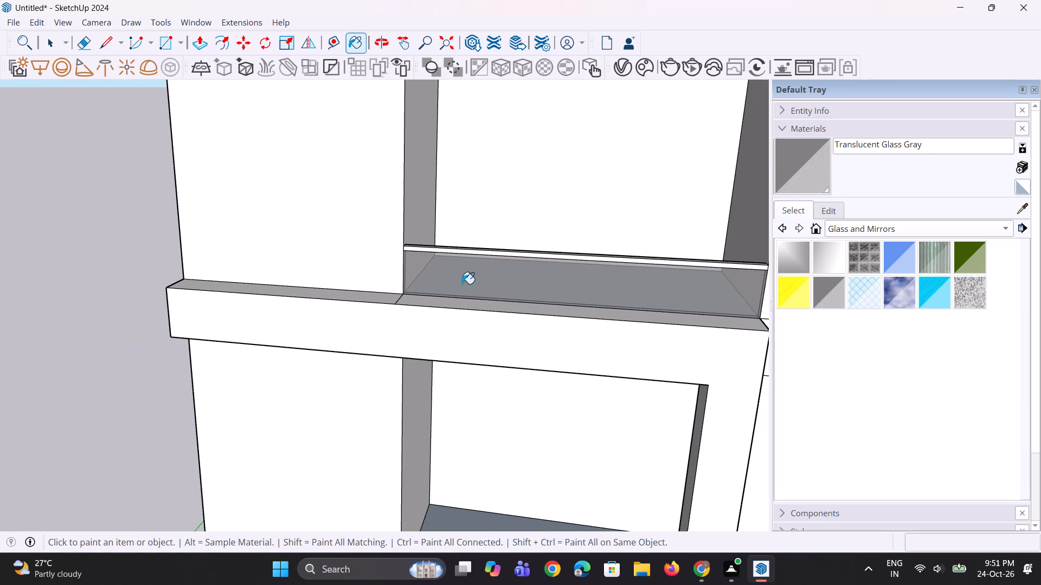
pyautogui.scroll(-5, 462, 284)
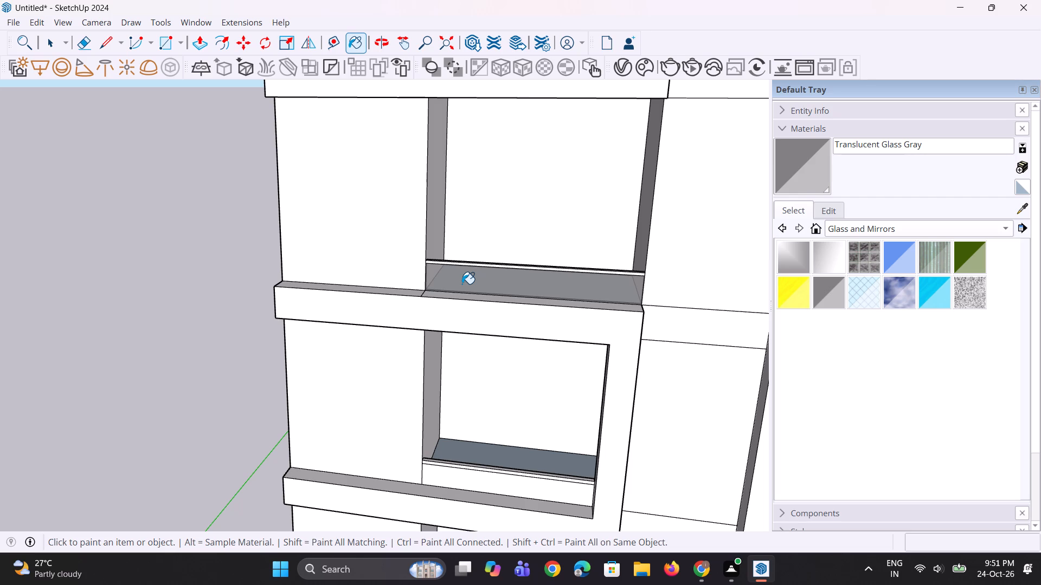
pyautogui.scroll(-5, 464, 167)
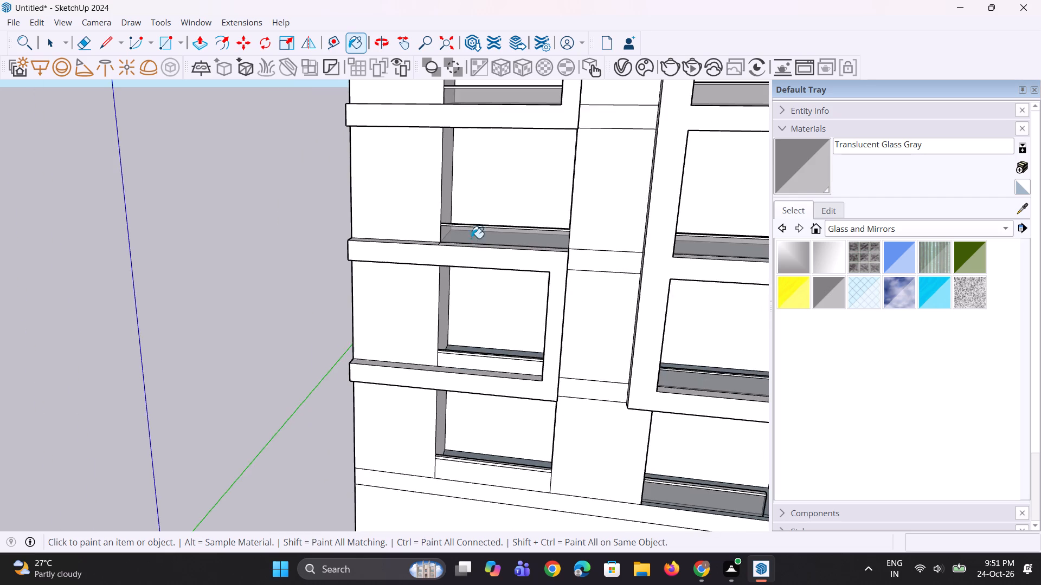
pyautogui.scroll(8, 456, 383)
pyautogui.click(475, 353)
pyautogui.moveTo(468, 331); pyautogui.dragTo(475, 388, button='middle')
pyautogui.scroll(3, 481, 339)
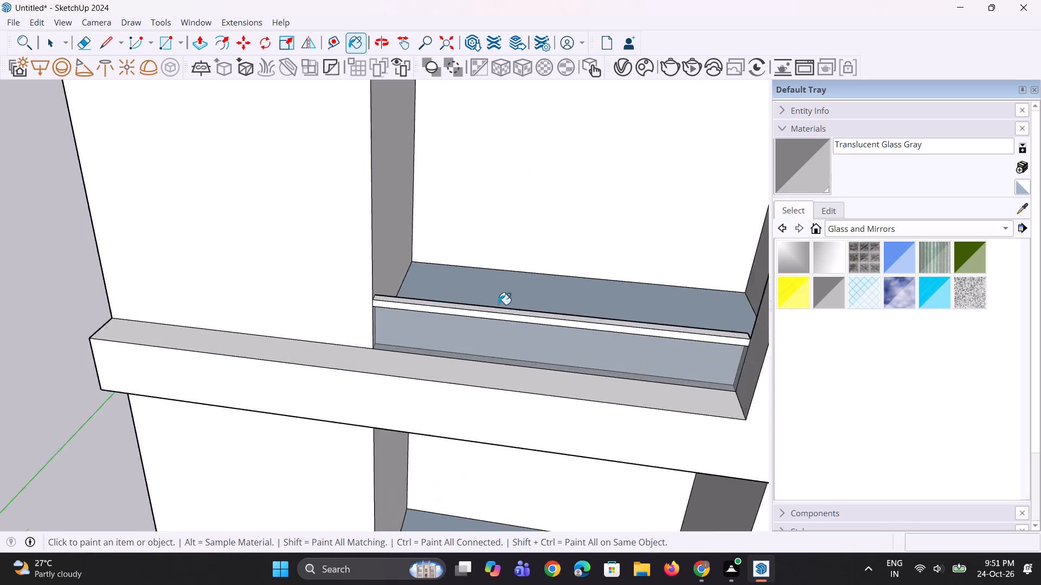
pyautogui.scroll(10, 498, 304)
pyautogui.moveTo(511, 291); pyautogui.dragTo(269, 445, button='middle')
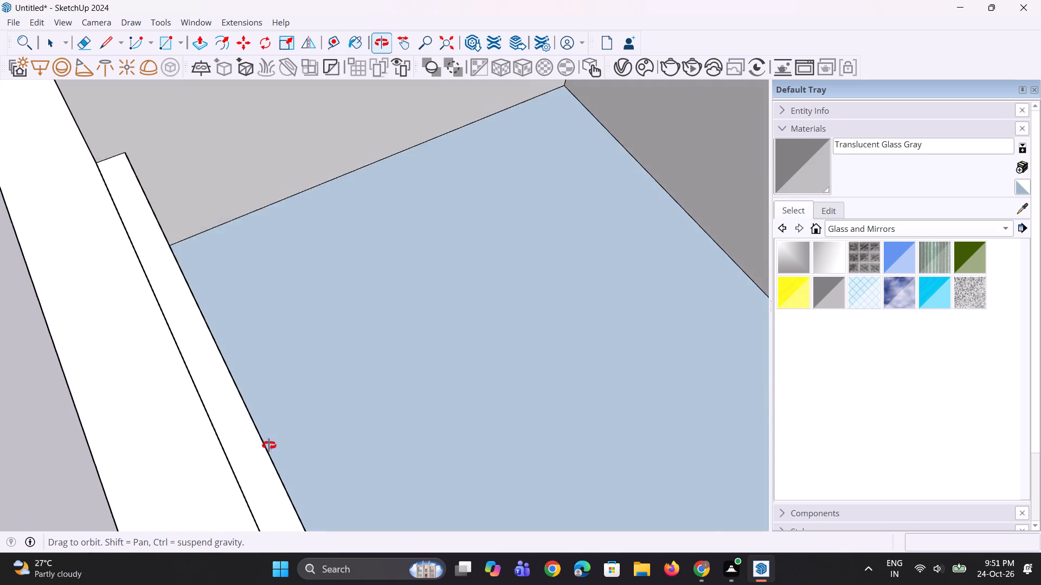
pyautogui.moveTo(269, 445); pyautogui.dragTo(179, 368, button='middle')
pyautogui.click(220, 393)
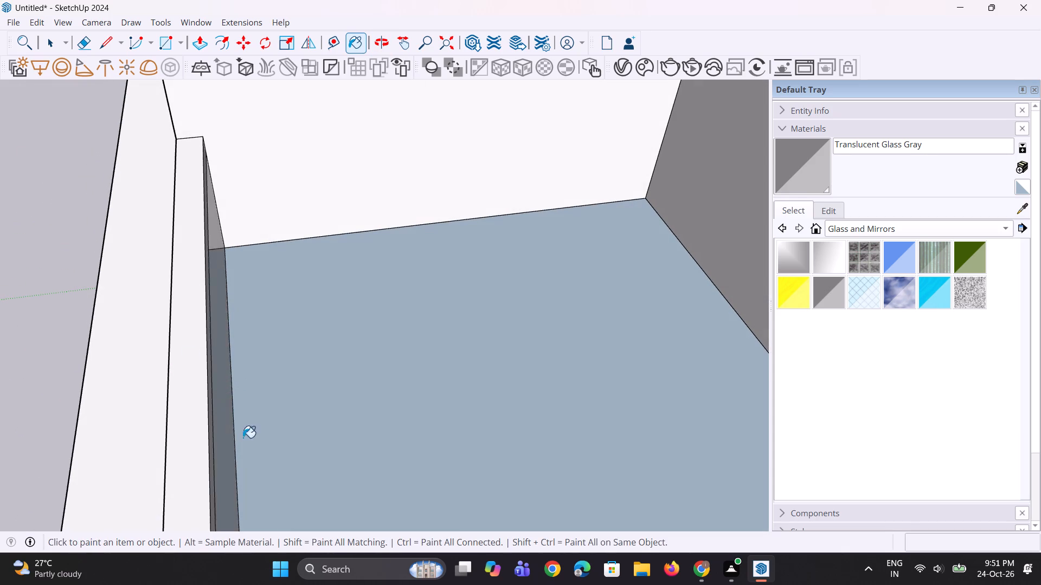
# Paint both faces of the lowest left-hand bay's parapet, just above the base, with Translucent Glass Gray.
pyautogui.moveTo(249, 440); pyautogui.dragTo(545, 302, button='middle')
pyautogui.scroll(-20, 468, 296)
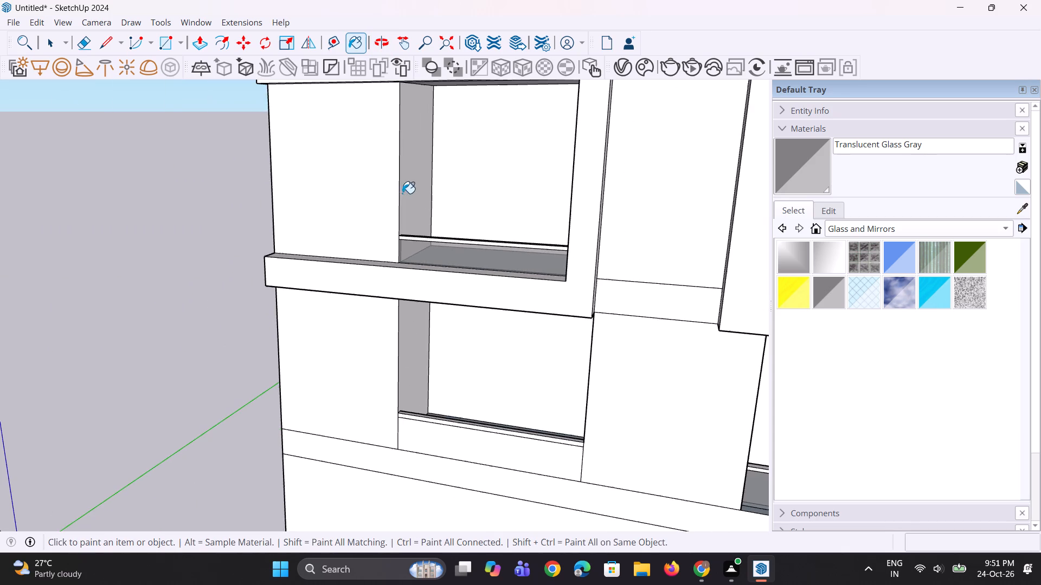
pyautogui.scroll(3, 460, 543)
pyautogui.click(504, 441)
pyautogui.moveTo(448, 470); pyautogui.dragTo(444, 518, button='middle')
pyautogui.scroll(5, 451, 454)
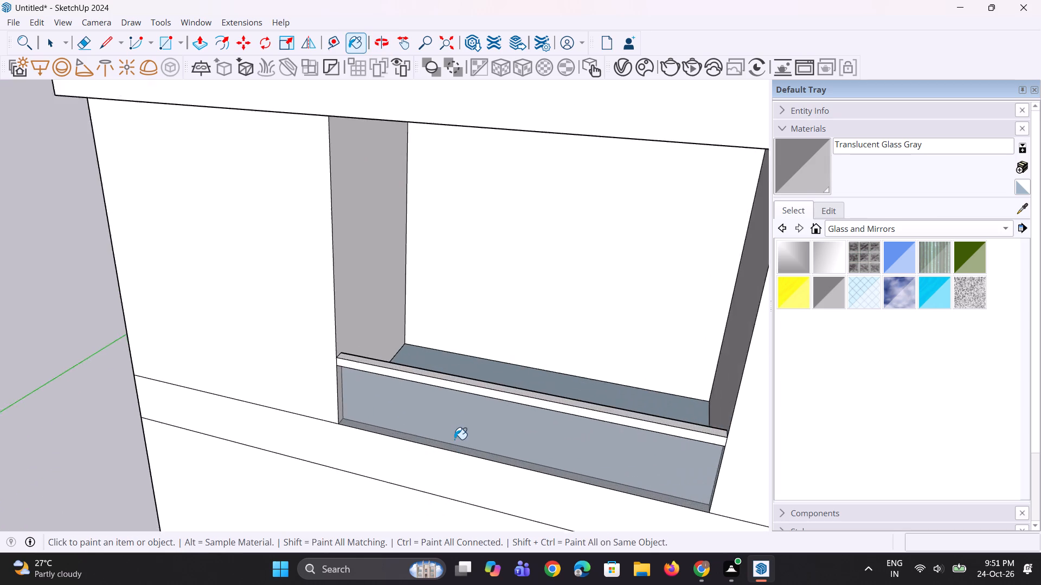
pyautogui.scroll(11, 454, 439)
pyautogui.moveTo(451, 401); pyautogui.dragTo(348, 490, button='middle')
pyautogui.moveTo(480, 407); pyautogui.dragTo(458, 436, button='middle')
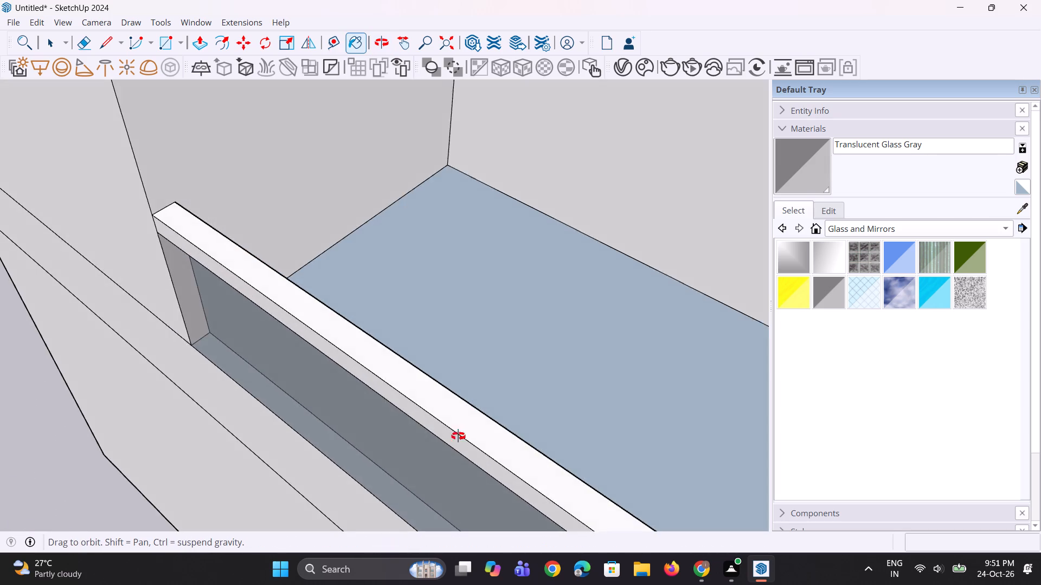
pyautogui.moveTo(458, 436); pyautogui.dragTo(250, 370, button='middle')
pyautogui.click(265, 396)
# Examine the whole building elevation with its glazed parapets.
pyautogui.scroll(1, 254, 463)
pyautogui.moveTo(254, 464); pyautogui.dragTo(465, 437, button='middle')
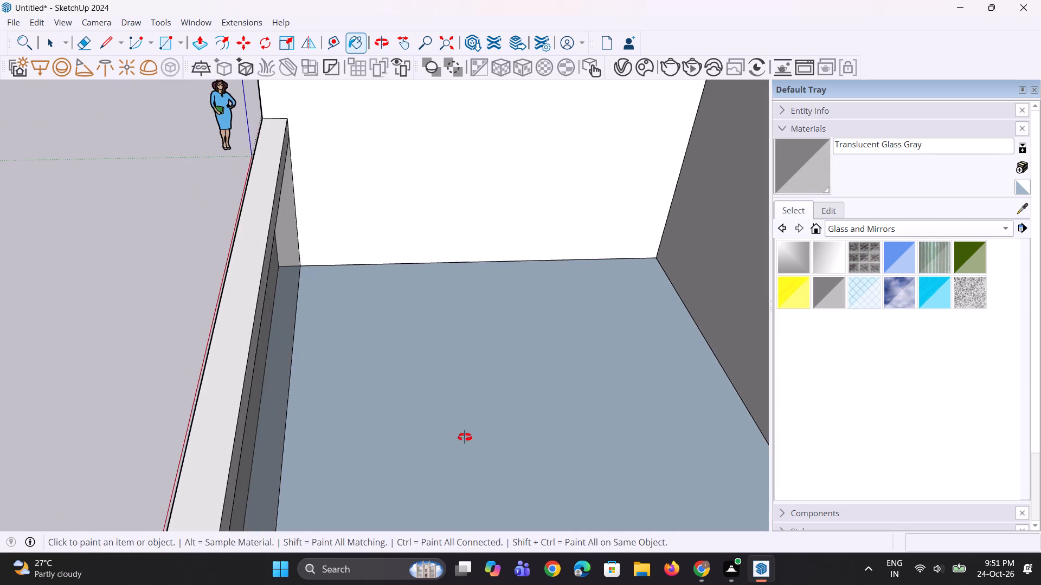
pyautogui.moveTo(465, 437); pyautogui.dragTo(592, 380, button='middle')
pyautogui.scroll(-20, 574, 358)
pyautogui.scroll(-4, 574, 358)
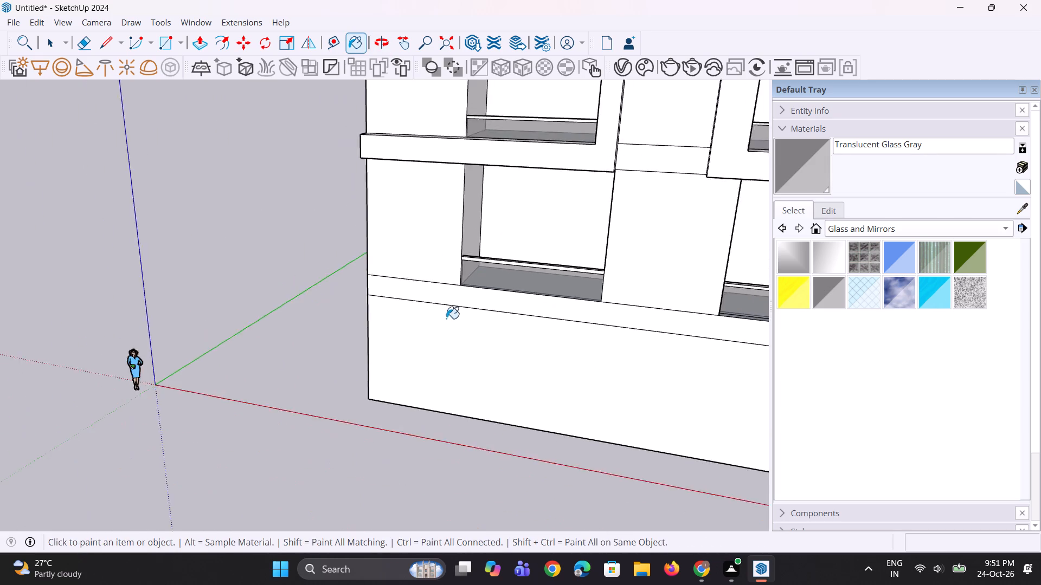
pyautogui.scroll(-2, 446, 318)
pyautogui.moveTo(523, 379); pyautogui.dragTo(529, 305, button='middle')
pyautogui.scroll(-6, 518, 367)
pyautogui.moveTo(524, 352); pyautogui.dragTo(525, 335, button='middle')
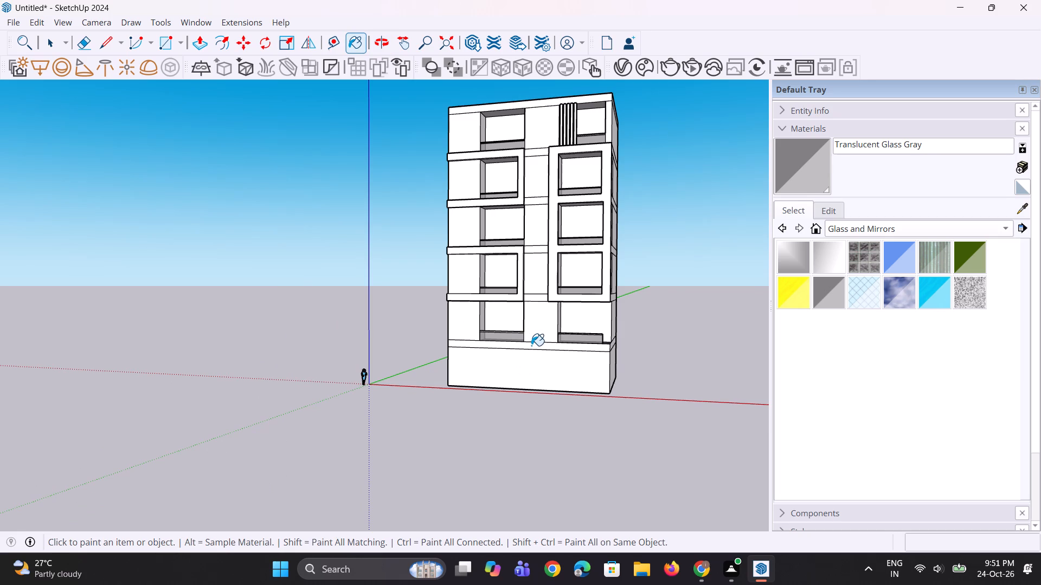
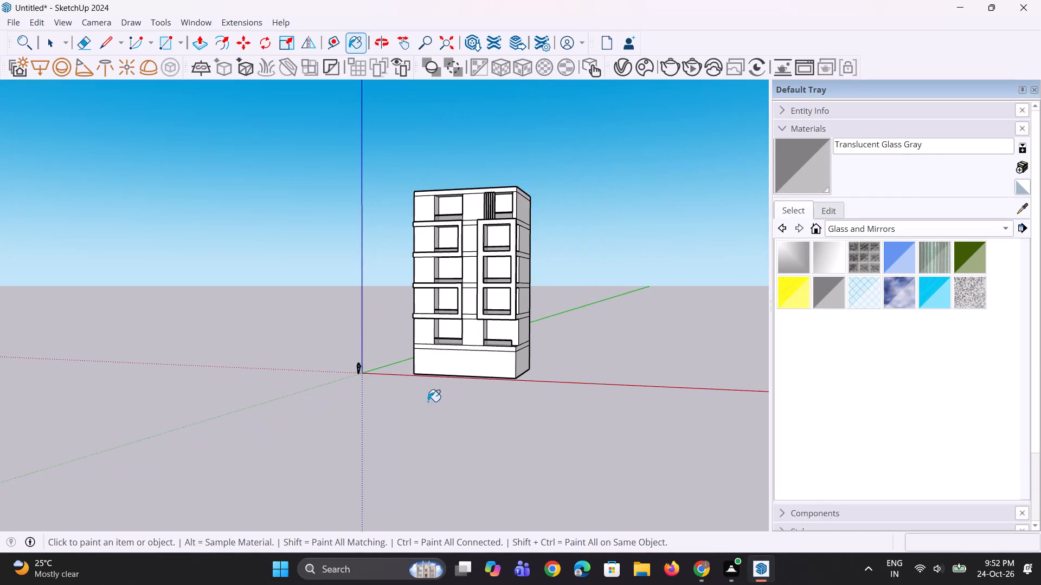
# Examine the building elevation's parapets, framed bays and posts from the base up to the roof.
pyautogui.moveTo(446, 389); pyautogui.dragTo(430, 412, button='middle')
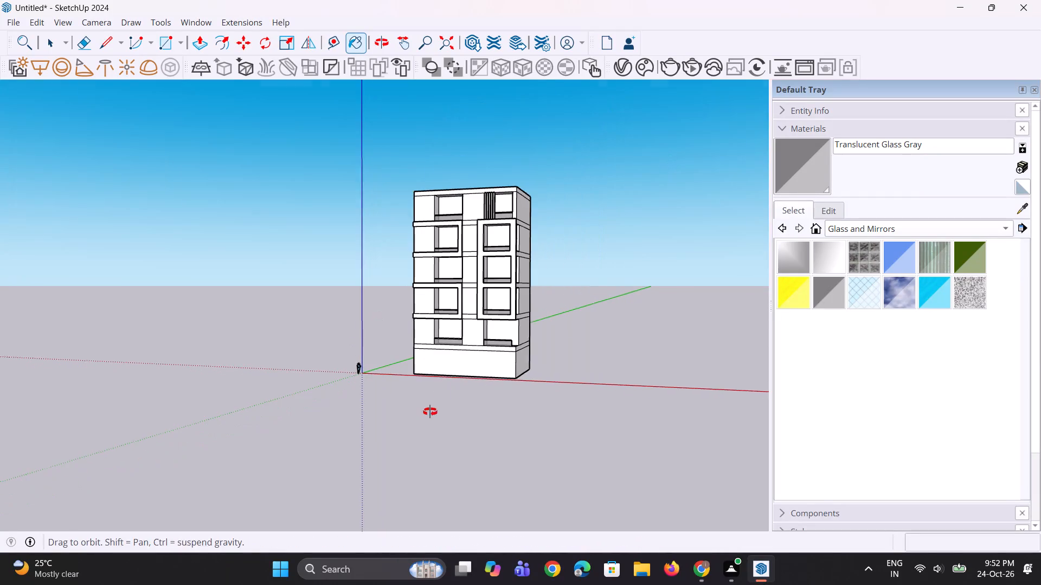
pyautogui.moveTo(430, 412); pyautogui.dragTo(427, 420, button='middle')
pyautogui.scroll(10, 442, 327)
pyautogui.moveTo(461, 332); pyautogui.dragTo(432, 355, button='middle')
pyautogui.scroll(4, 437, 332)
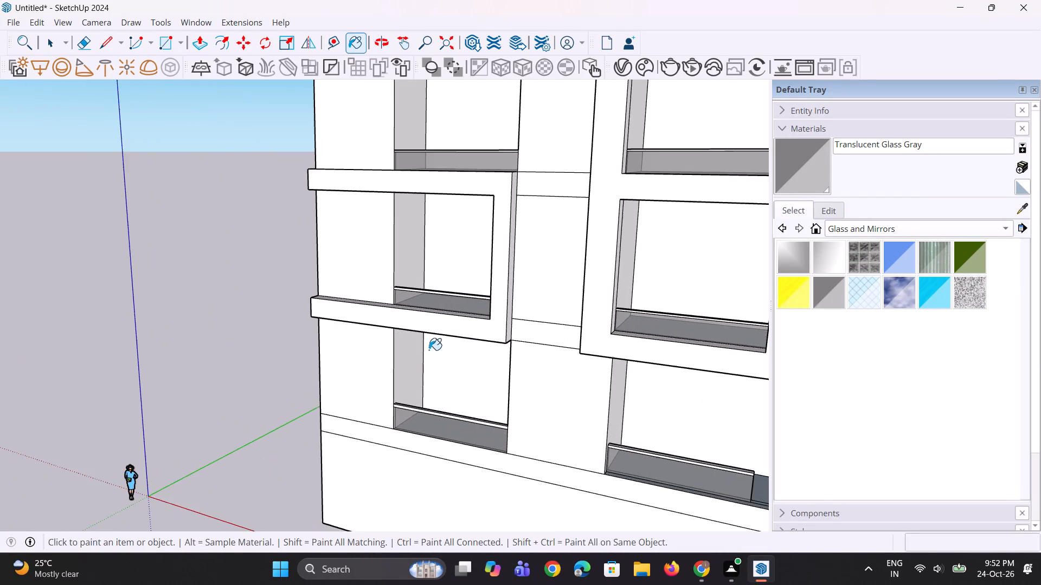
pyautogui.moveTo(427, 359); pyautogui.dragTo(451, 371, button='middle')
pyautogui.scroll(1, 438, 365)
pyautogui.scroll(-6, 451, 371)
pyautogui.scroll(4, 486, 416)
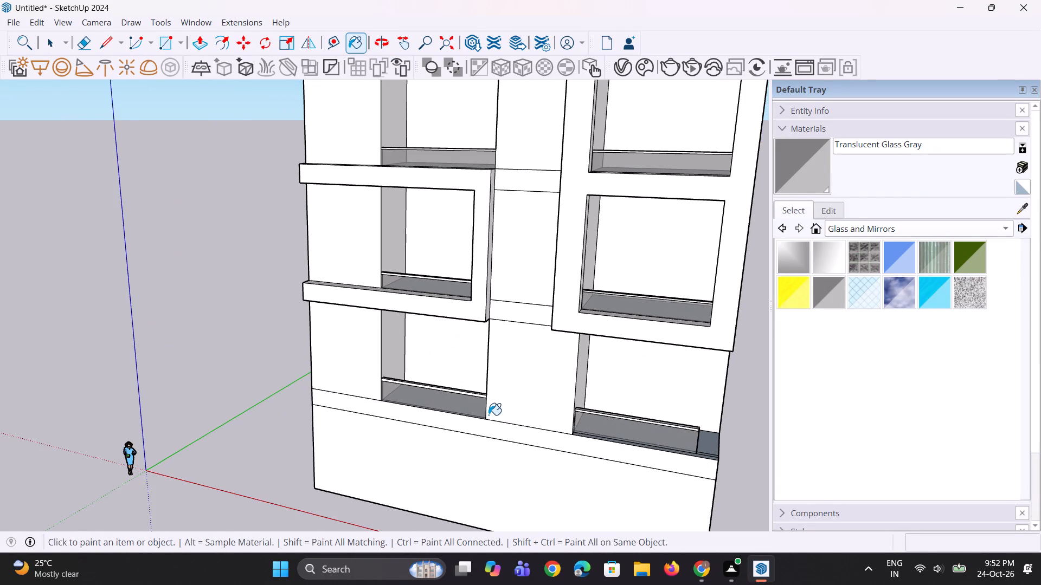
pyautogui.scroll(-5, 453, 435)
pyautogui.moveTo(464, 433); pyautogui.dragTo(466, 396, button='middle')
pyautogui.scroll(1, 466, 396)
pyautogui.press('space')
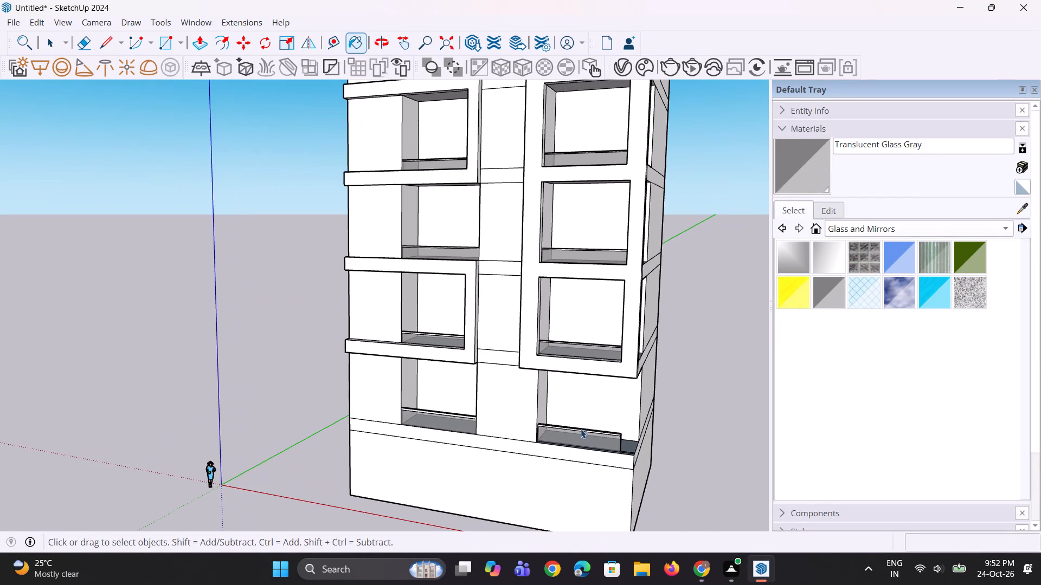
pyautogui.moveTo(657, 470); pyautogui.dragTo(651, 465, button='middle')
pyautogui.press('space')
pyautogui.scroll(6, 607, 353)
pyautogui.moveTo(644, 489); pyautogui.dragTo(635, 493, button='middle')
pyautogui.scroll(-5, 545, 469)
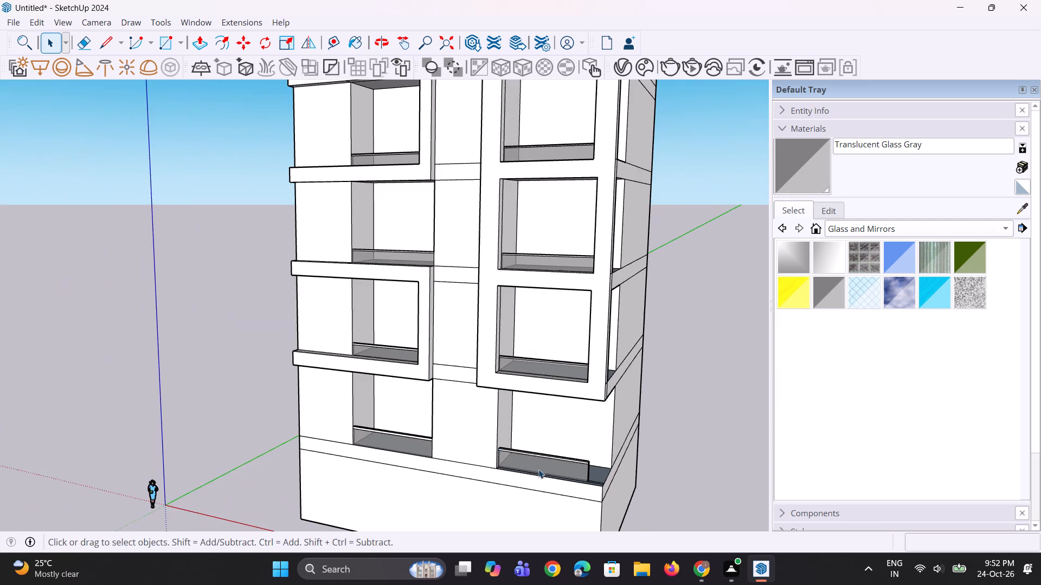
pyautogui.moveTo(420, 361); pyautogui.dragTo(446, 417, button='middle')
pyautogui.scroll(-6, 446, 417)
pyautogui.moveTo(486, 392); pyautogui.dragTo(490, 232, button='middle')
pyautogui.scroll(1, 485, 296)
pyautogui.scroll(3, 490, 232)
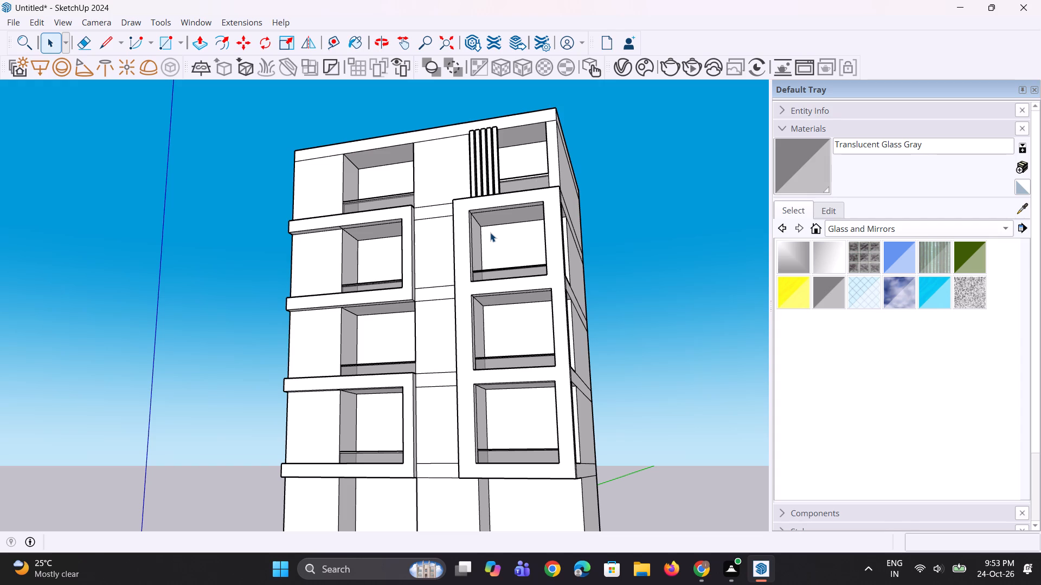
pyautogui.scroll(-5, 473, 244)
pyautogui.moveTo(449, 265); pyautogui.dragTo(475, 296, button='middle')
pyautogui.scroll(3, 462, 279)
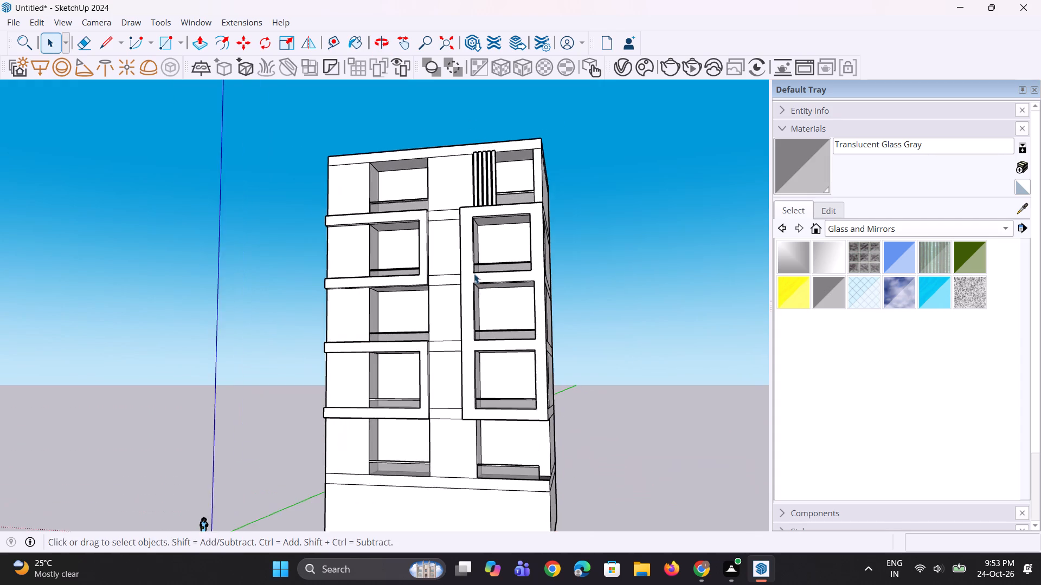
pyautogui.scroll(5, 474, 274)
pyautogui.moveTo(476, 255); pyautogui.dragTo(503, 298, button='middle')
pyautogui.scroll(-6, 502, 308)
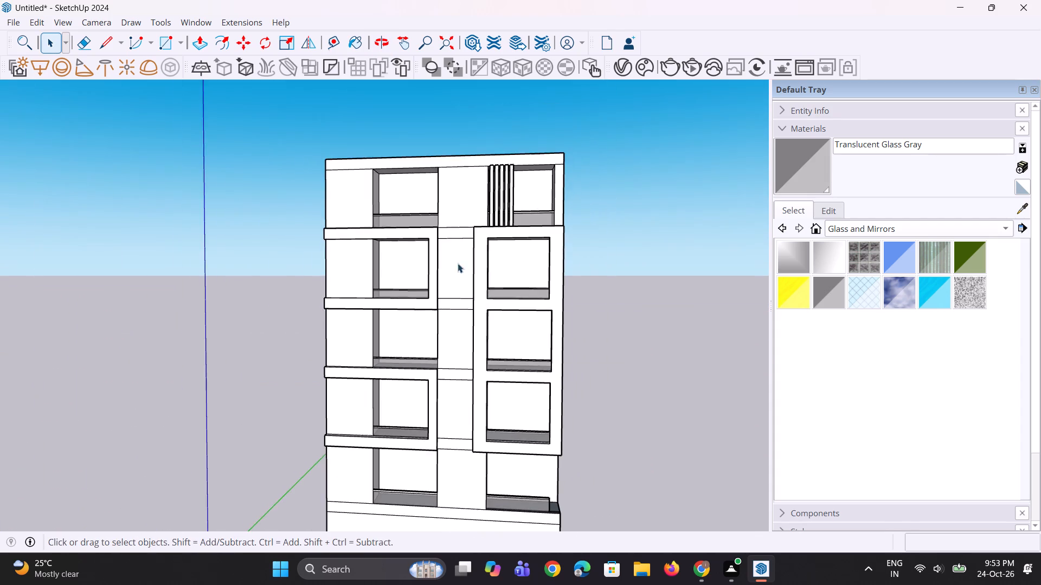
pyautogui.moveTo(445, 250); pyautogui.dragTo(459, 262, button='middle')
pyautogui.scroll(3, 459, 262)
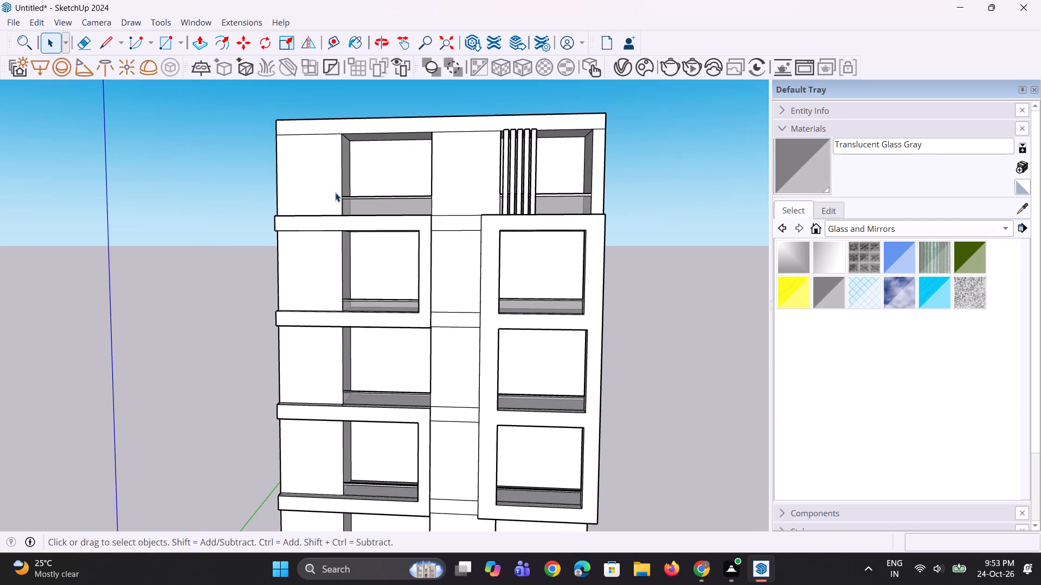
# Draw a small upright window rectangle on the top storey's left-hand wall panel, beside the recessed bay.
pyautogui.scroll(2, 335, 192)
pyautogui.moveTo(334, 250); pyautogui.dragTo(357, 321, button='middle')
pyautogui.scroll(1, 356, 320)
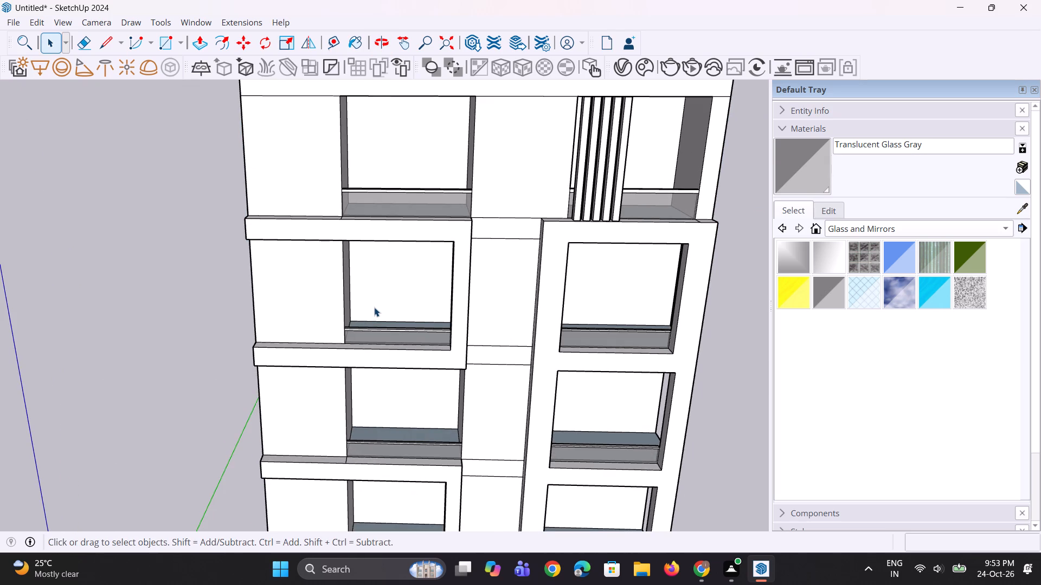
pyautogui.press('r')
pyautogui.scroll(-3, 379, 302)
pyautogui.scroll(2, 322, 153)
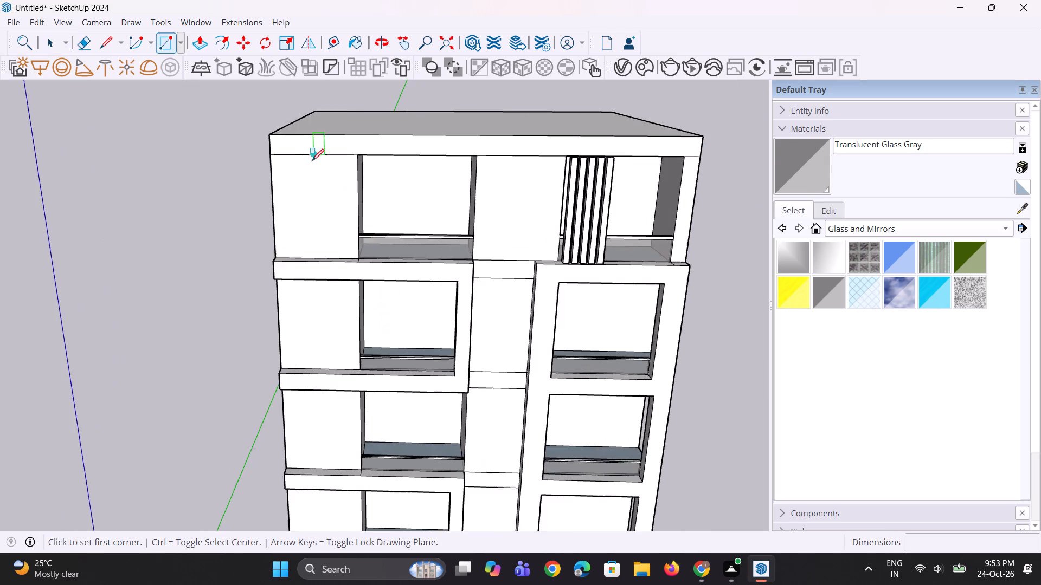
pyautogui.scroll(3, 312, 161)
pyautogui.click(325, 184)
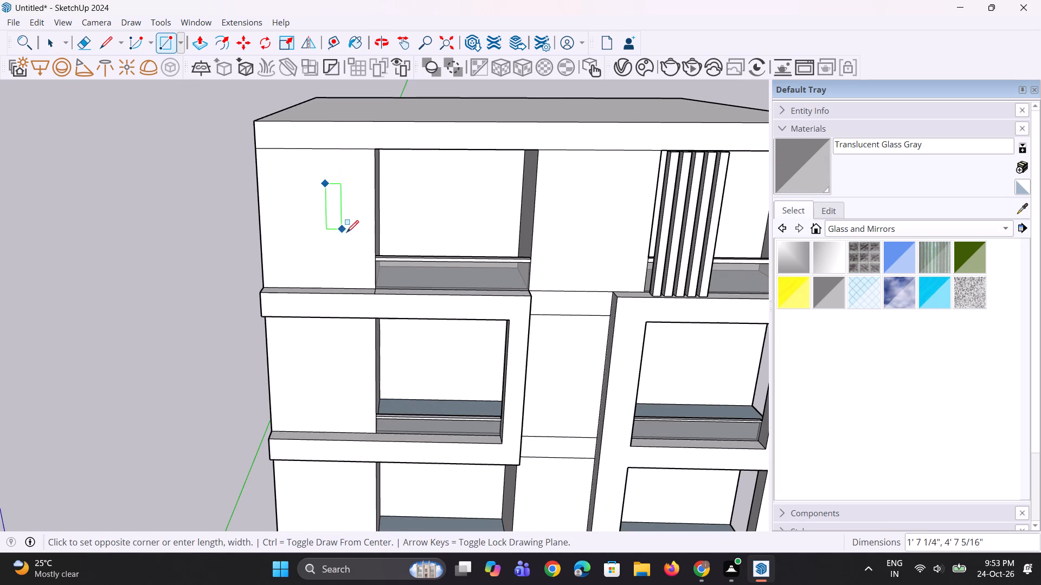
pyautogui.click(365, 237)
pyautogui.scroll(1, 371, 287)
pyautogui.moveTo(371, 287); pyautogui.dragTo(380, 258, button='middle')
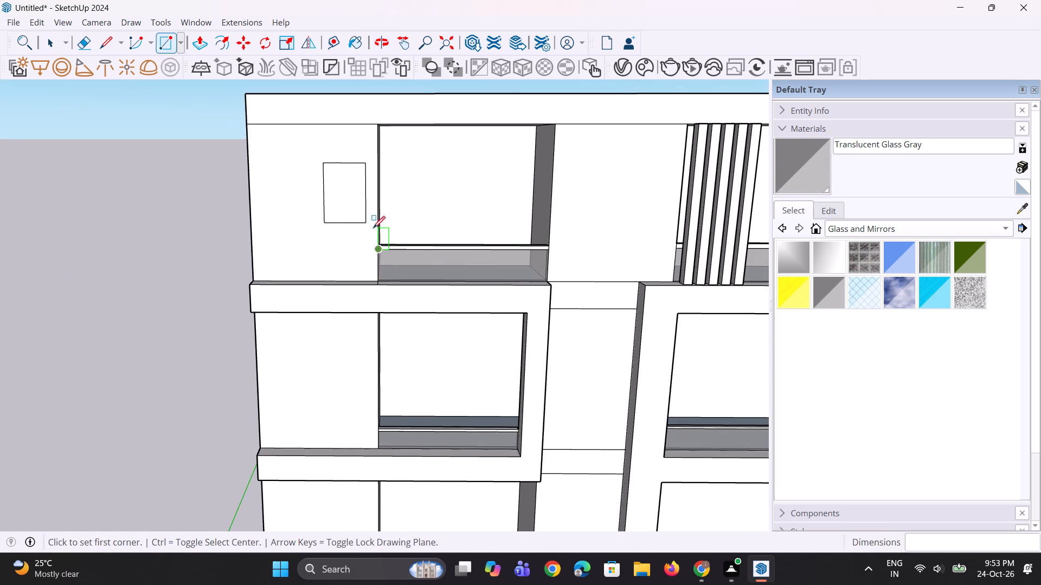
# Copy the window rectangle straight down about 14' 11" onto the left-hand wall panel one storey below.
pyautogui.press('space')
pyautogui.click(352, 192)
pyautogui.press('m')
pyautogui.click(352, 192)
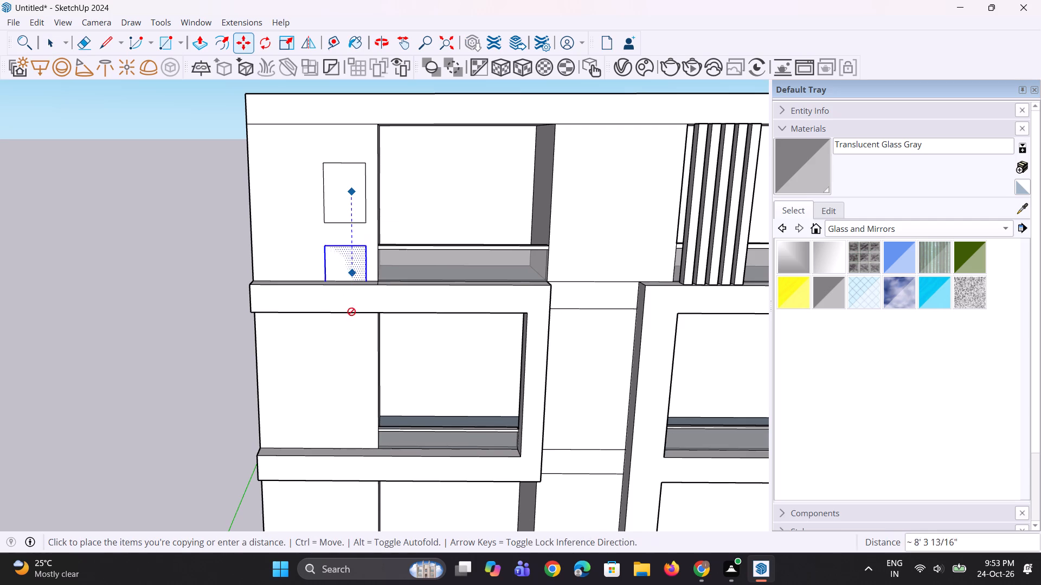
pyautogui.click(350, 353)
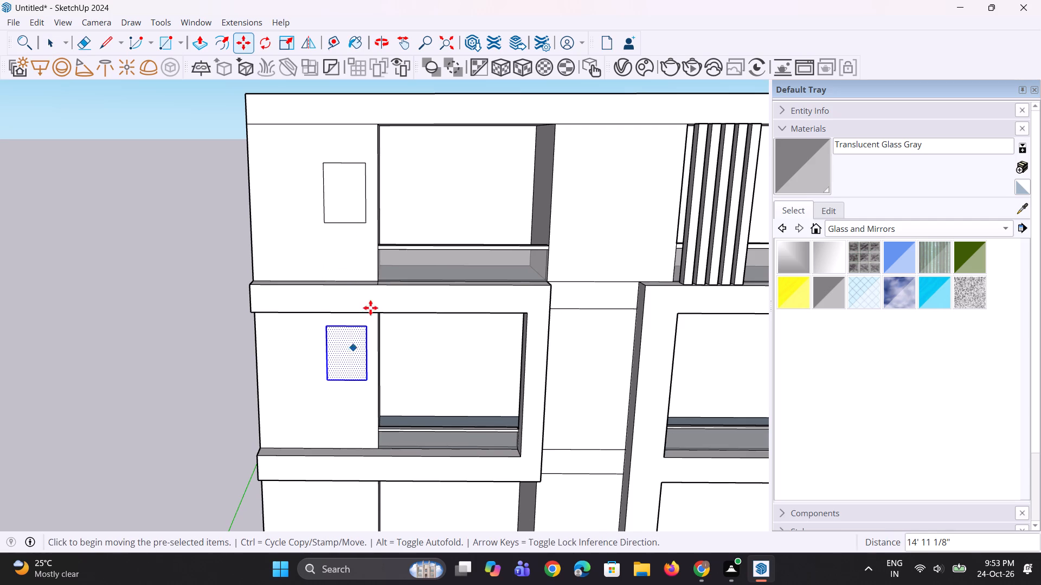
# Copy the second-from-top window rectangle straight down onto the left-hand wall panels of the next two storeys, the lower one about 33' 5" away.
pyautogui.scroll(-4, 384, 233)
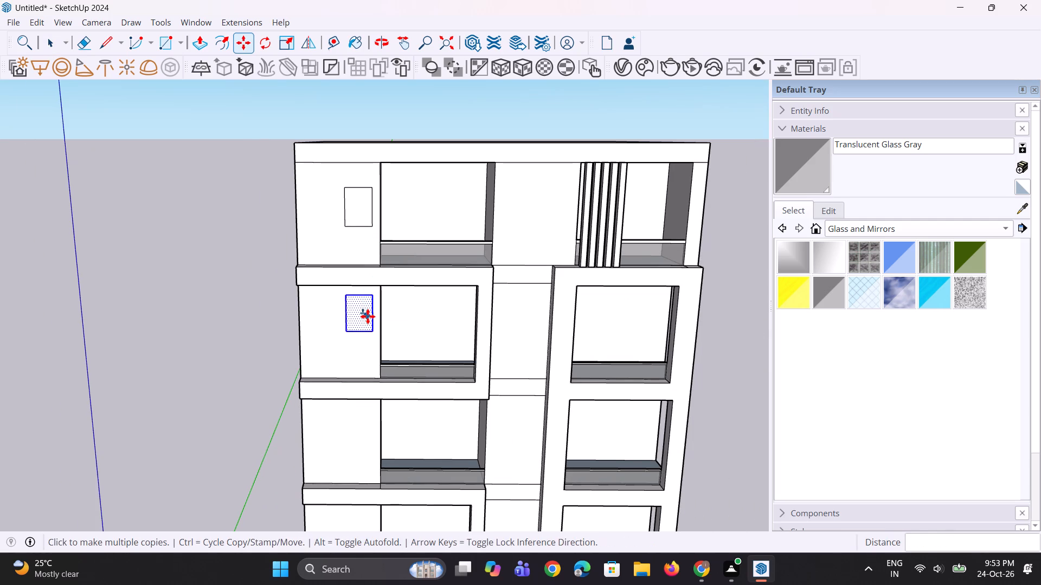
pyautogui.click(368, 316)
pyautogui.scroll(-4, 367, 300)
pyautogui.scroll(3, 348, 391)
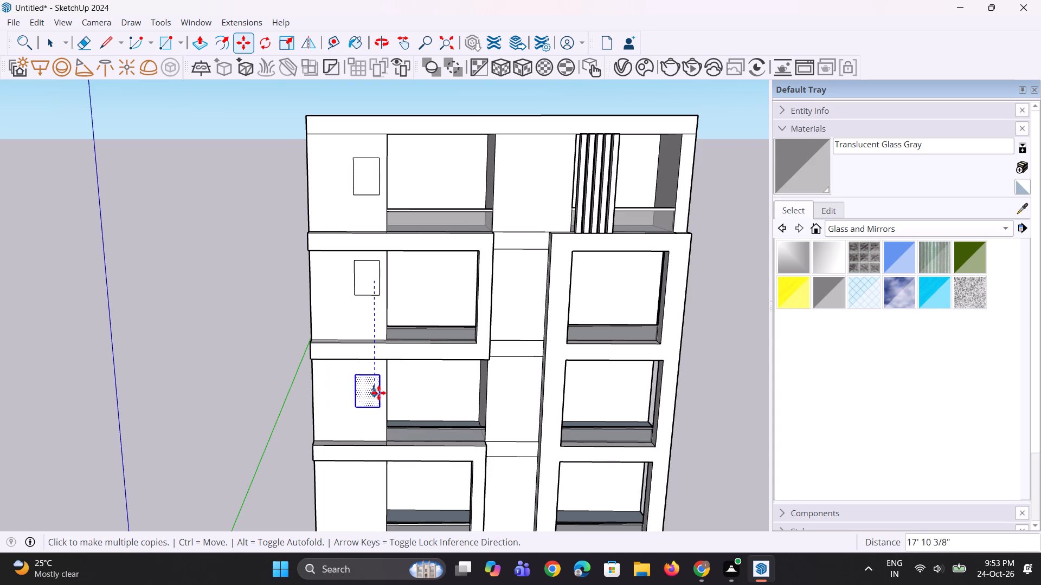
pyautogui.scroll(3, 377, 391)
pyautogui.click(377, 388)
pyautogui.scroll(-4, 381, 388)
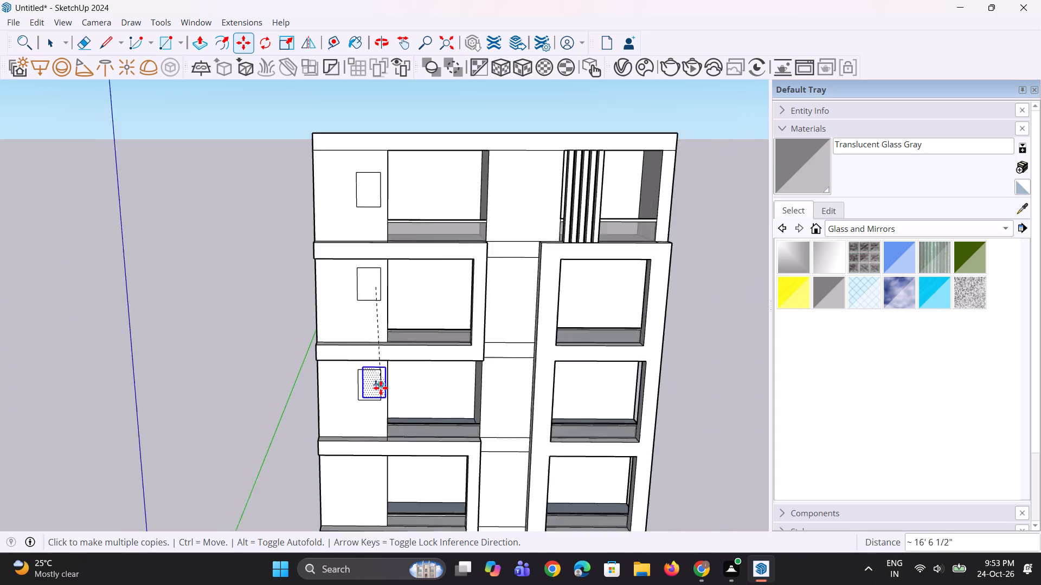
pyautogui.scroll(-1, 381, 388)
pyautogui.scroll(4, 354, 499)
pyautogui.scroll(-1, 381, 491)
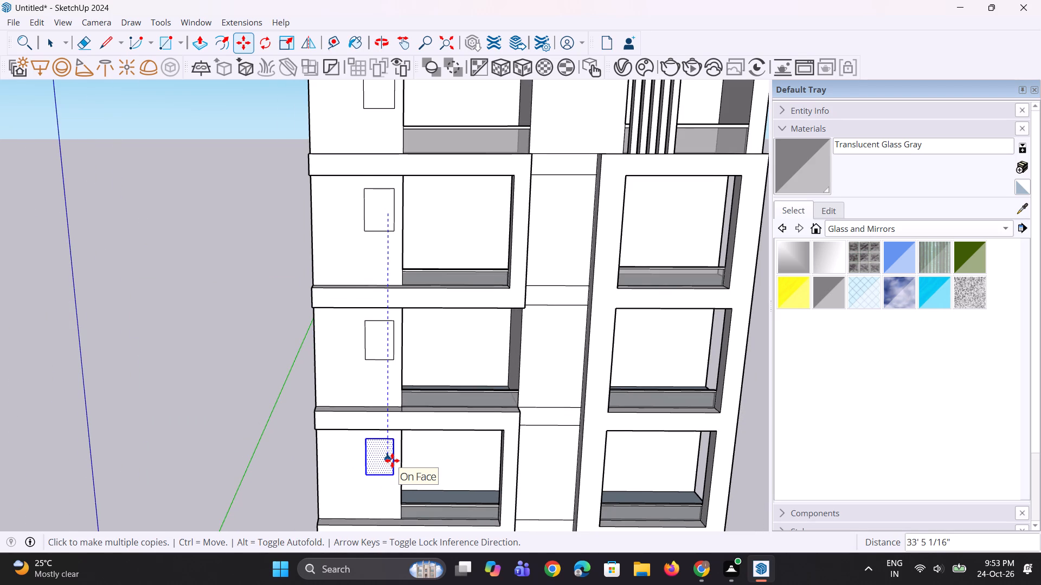
pyautogui.click(392, 460)
# Copy the window rectangle onto the central wall strip between the bays at each of the top four storeys.
pyautogui.scroll(-5, 319, 478)
pyautogui.scroll(3, 543, 311)
pyautogui.scroll(2, 511, 264)
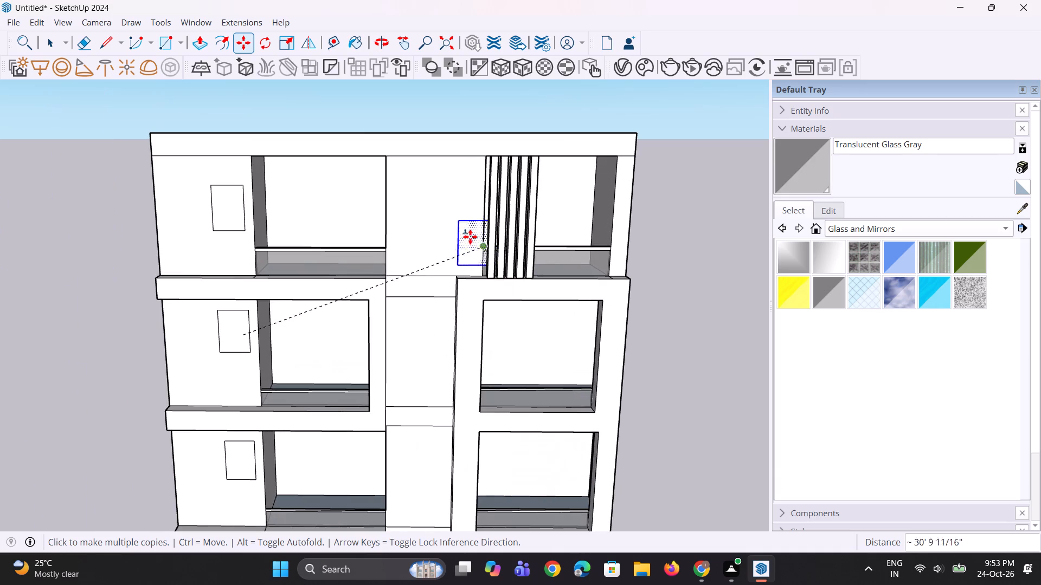
pyautogui.click(431, 202)
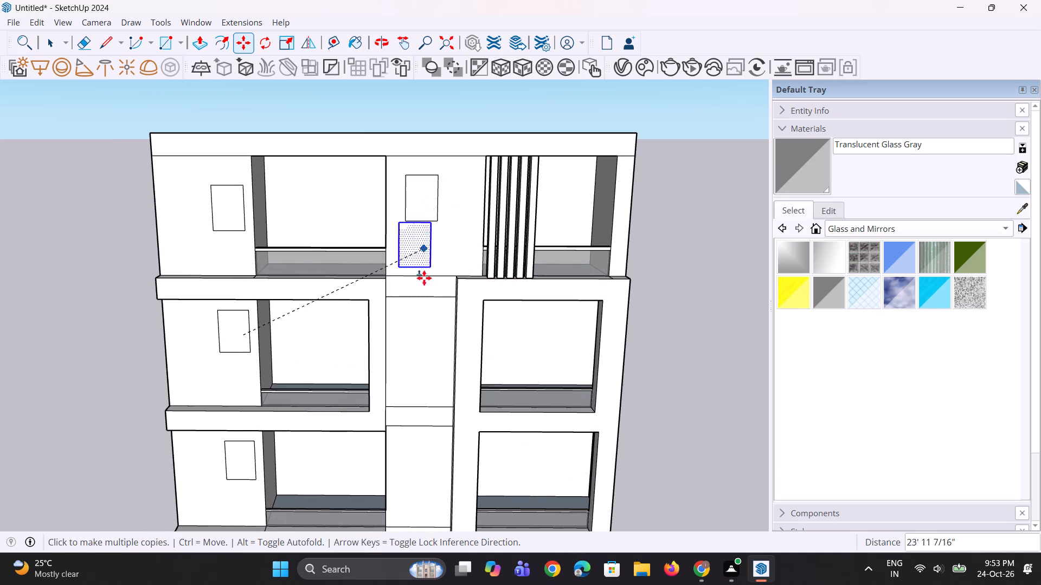
pyautogui.click(427, 337)
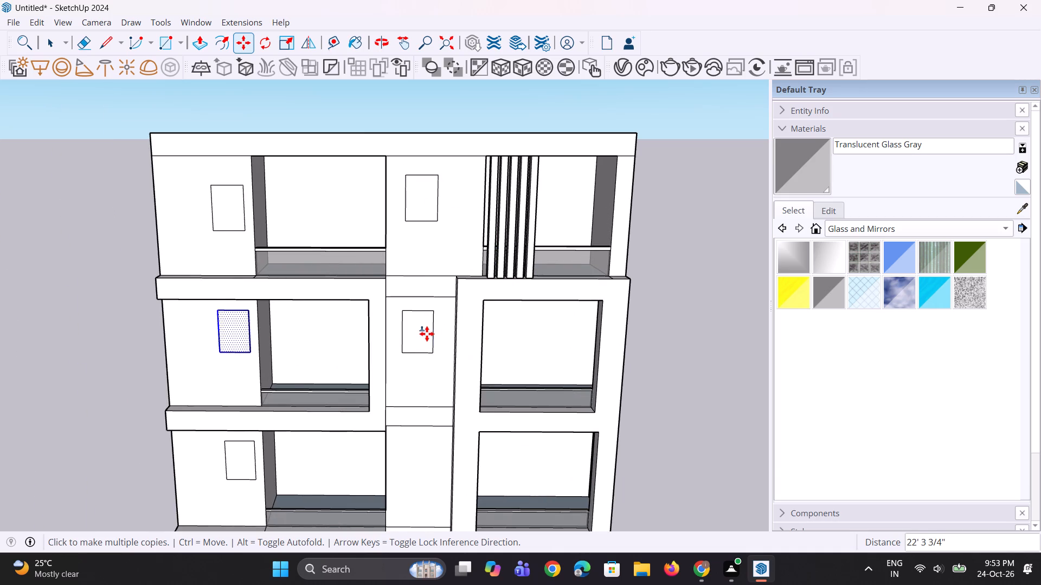
pyautogui.scroll(-3, 427, 331)
pyautogui.scroll(2, 429, 440)
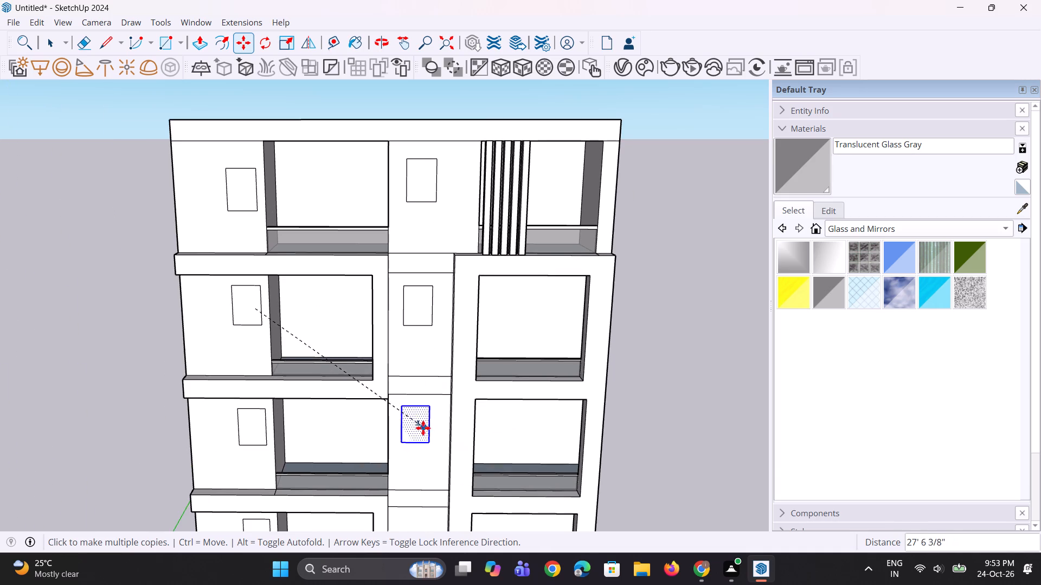
pyautogui.click(422, 427)
pyautogui.scroll(-4, 453, 279)
pyautogui.scroll(4, 430, 486)
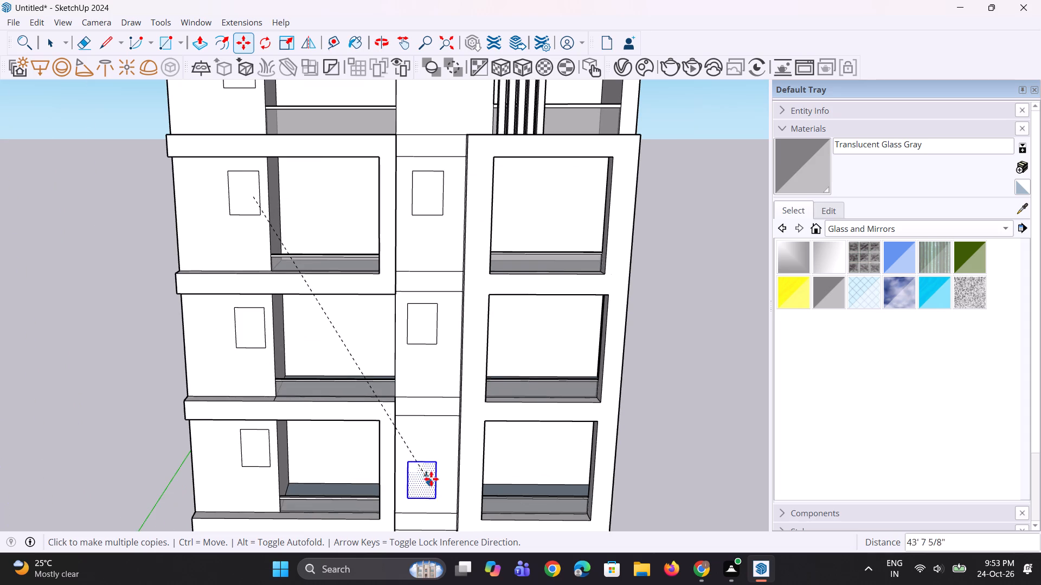
pyautogui.click(428, 450)
# Copy the window rectangle onto the central and left-hand wall panels of the lowest storey, just above the base.
pyautogui.scroll(-9, 442, 290)
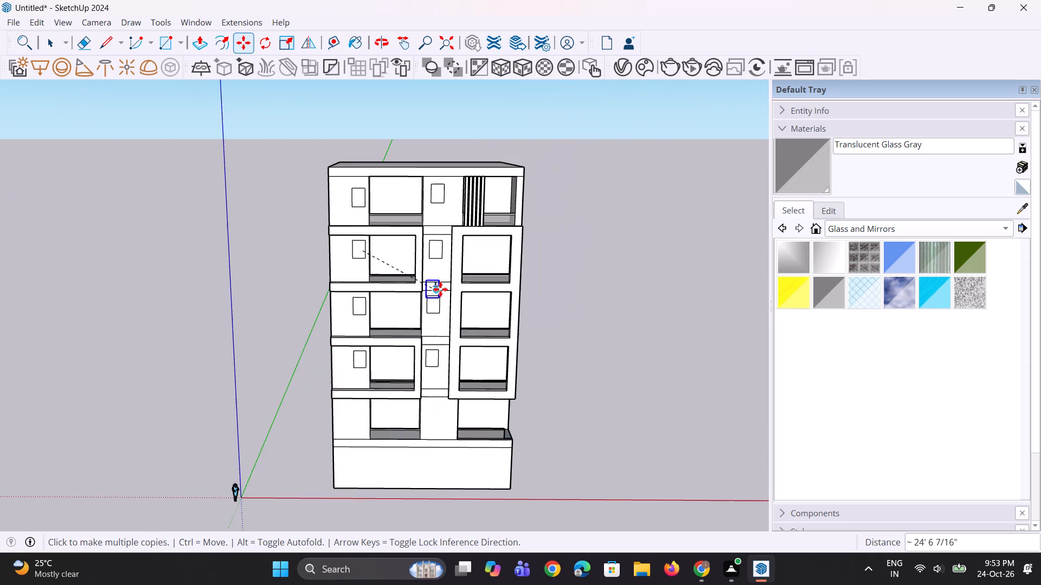
pyautogui.scroll(4, 436, 488)
pyautogui.scroll(3, 448, 385)
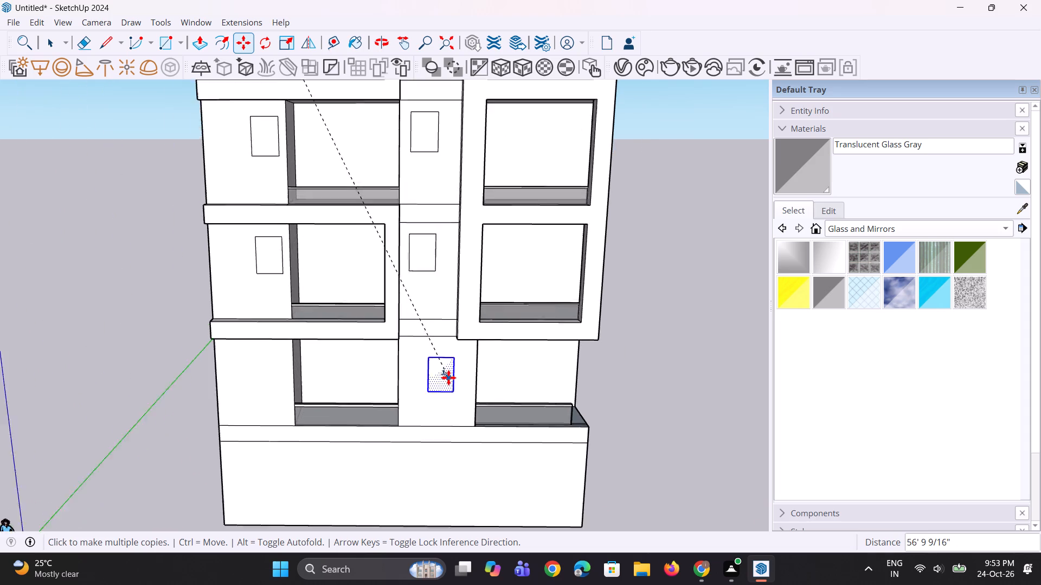
pyautogui.scroll(2, 448, 378)
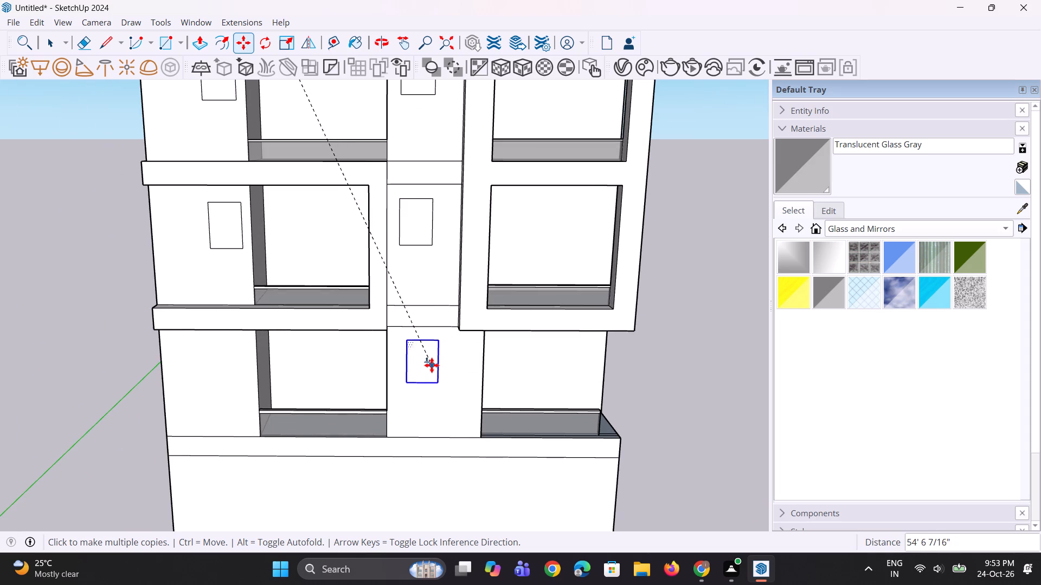
pyautogui.click(429, 365)
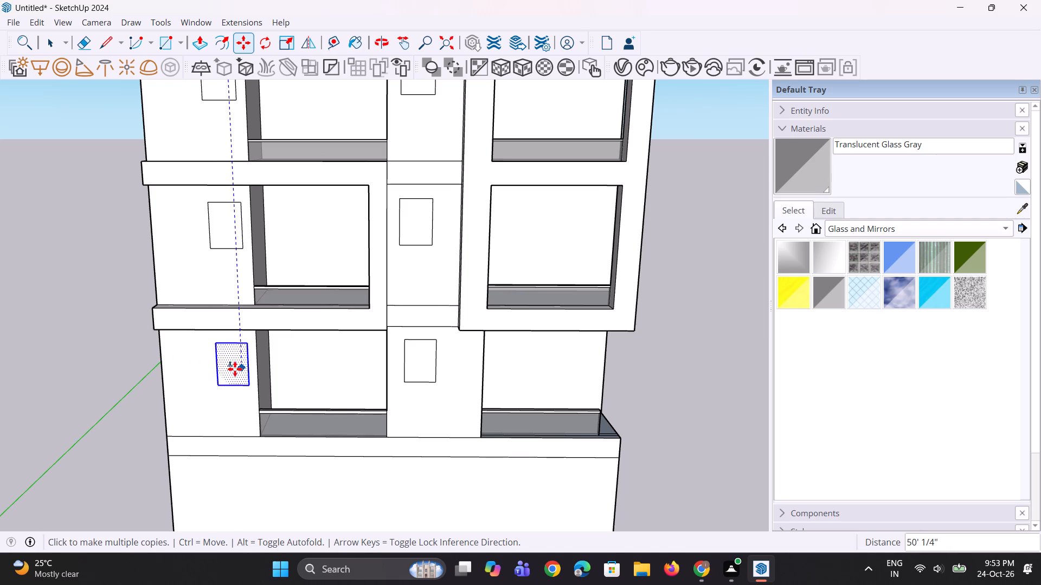
pyautogui.click(235, 368)
pyautogui.moveTo(270, 426); pyautogui.dragTo(312, 482, button='middle')
pyautogui.scroll(-5, 317, 479)
pyautogui.press('space')
pyautogui.press('space')
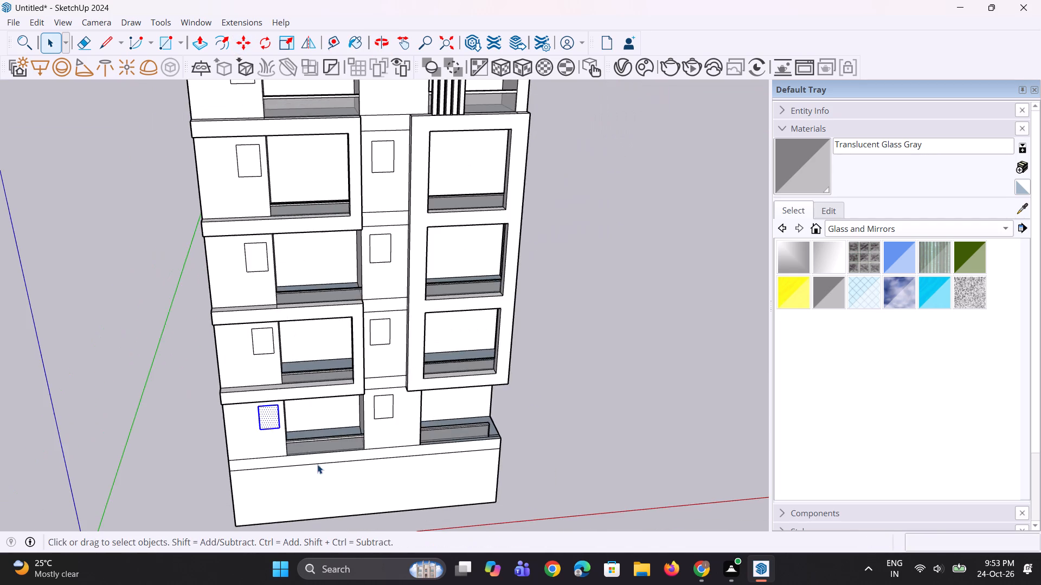
# Offset the top storey's left-hand window rectangle outward by about 6" to form a frame outline.
pyautogui.scroll(-5, 317, 463)
pyautogui.scroll(5, 317, 147)
pyautogui.click(260, 272)
pyautogui.scroll(4, 260, 272)
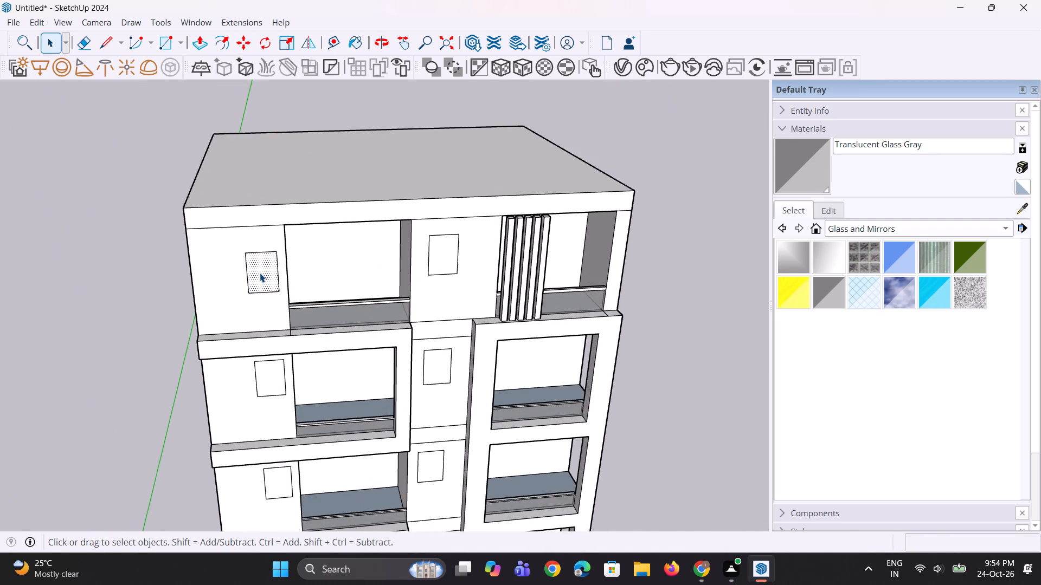
pyautogui.scroll(4, 260, 273)
pyautogui.press('f')
pyautogui.click(249, 262)
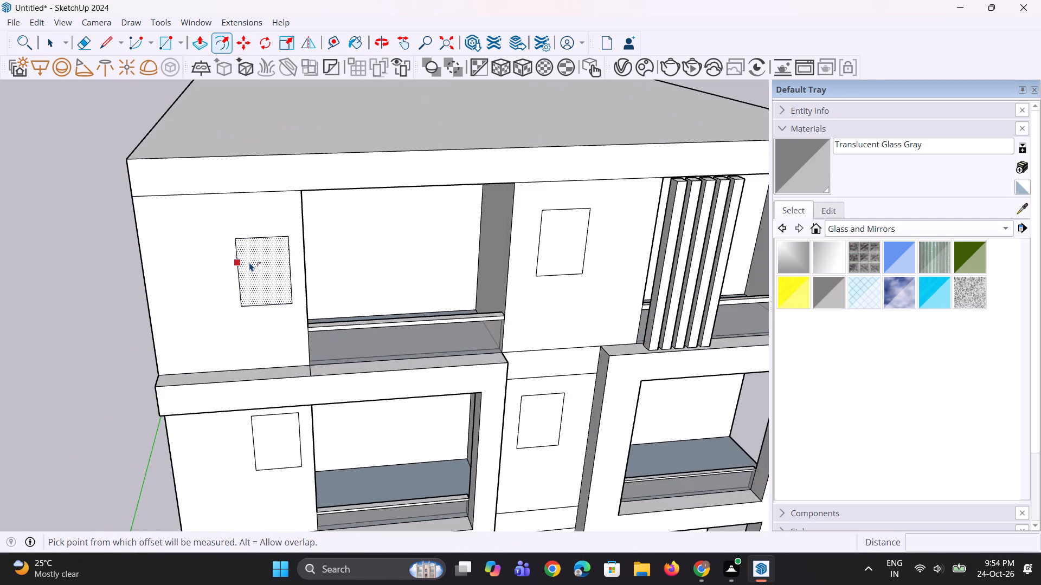
pyautogui.click(226, 219)
# Offset the second-from-top left-hand window rectangle outward by the same distance as the one above.
pyautogui.scroll(-4, 232, 227)
pyautogui.press('space')
pyautogui.click(261, 383)
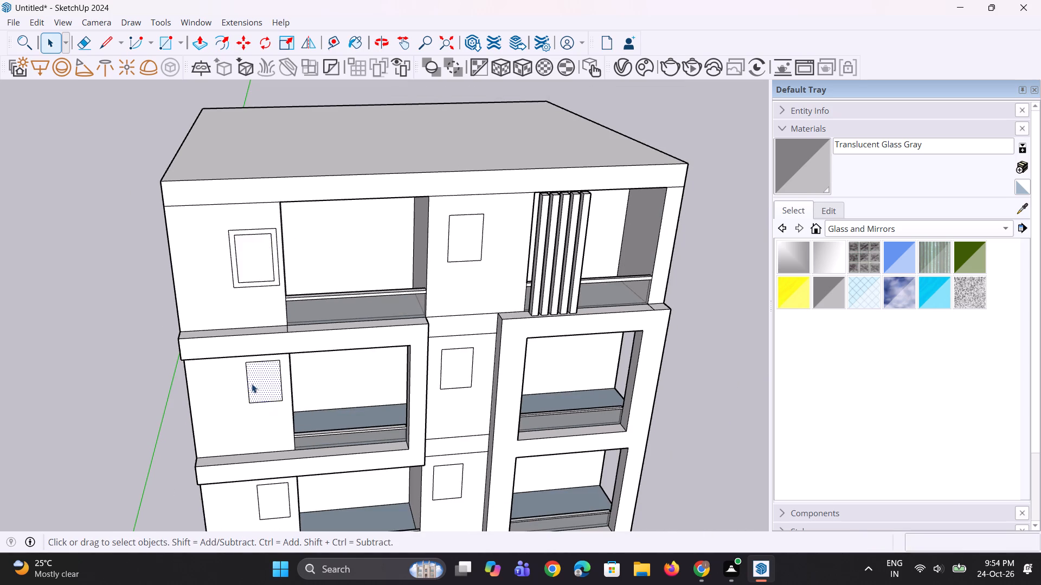
pyautogui.scroll(1, 251, 383)
pyautogui.moveTo(250, 383); pyautogui.dragTo(260, 282, button='middle')
pyautogui.scroll(2, 254, 328)
pyautogui.press('f')
pyautogui.doubleClick(246, 335)
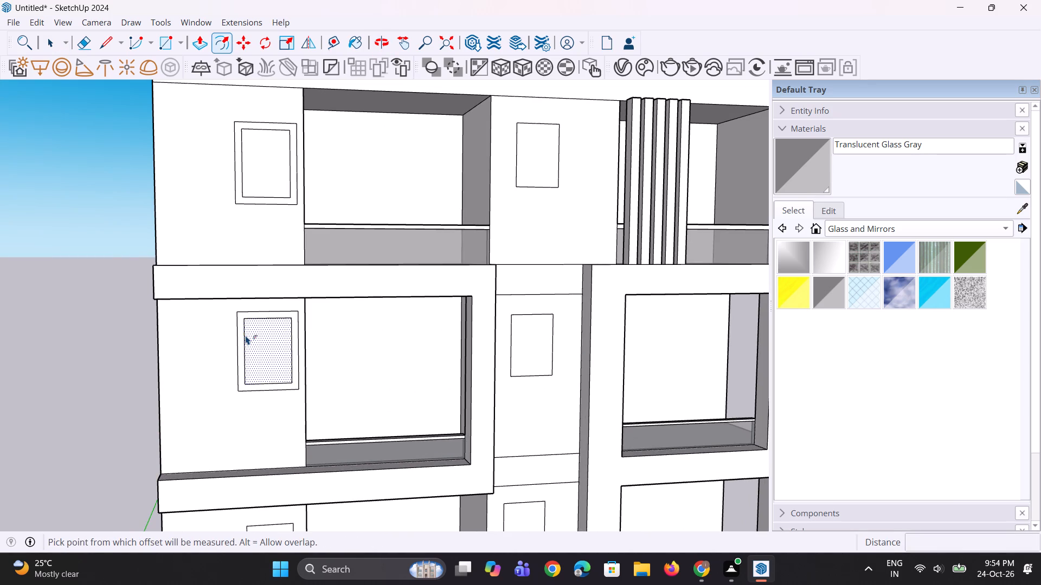
# Offset the third-from-top left-hand window rectangle outward by the same distance.
pyautogui.scroll(-4, 275, 353)
pyautogui.press('space')
pyautogui.press('space')
pyautogui.click(269, 480)
pyautogui.press('f')
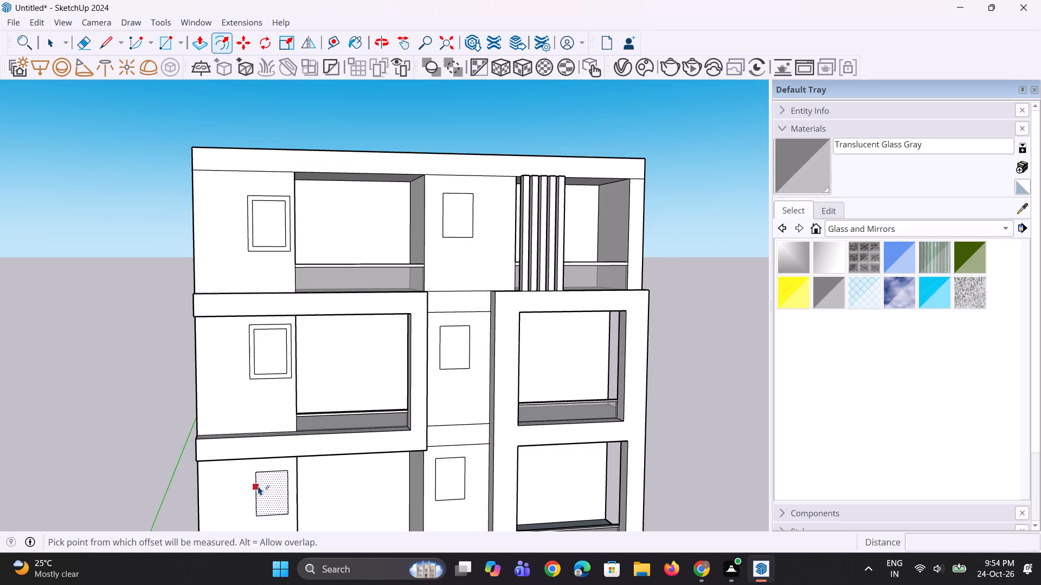
pyautogui.doubleClick(258, 486)
pyautogui.scroll(-11, 271, 359)
pyautogui.scroll(5, 277, 458)
pyautogui.press('space')
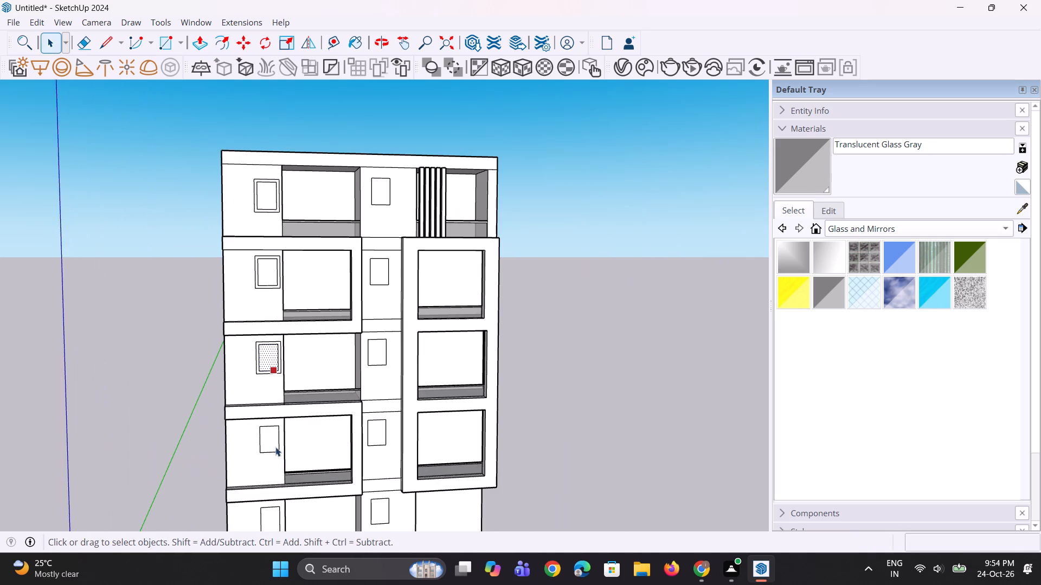
# Offset the fourth-from-top and lowest left-hand window rectangles outward by the same distance as the ones above.
pyautogui.click(275, 441)
pyautogui.scroll(4, 267, 439)
pyautogui.press('f')
pyautogui.doubleClick(261, 428)
pyautogui.scroll(-6, 261, 395)
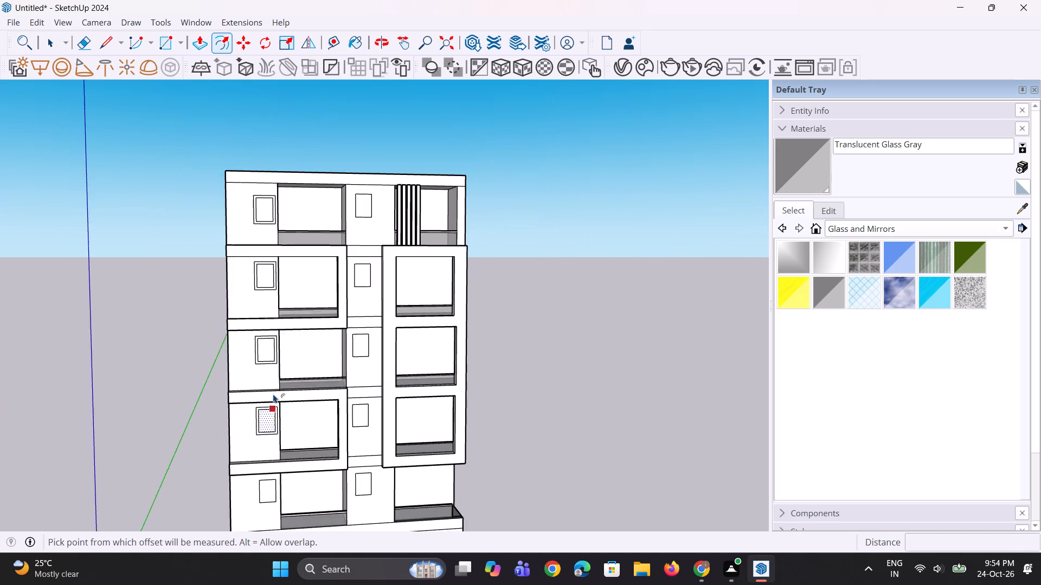
pyautogui.scroll(-4, 275, 396)
pyautogui.press('space')
pyautogui.scroll(4, 283, 491)
pyautogui.click(267, 453)
pyautogui.scroll(6, 267, 453)
pyautogui.press('f')
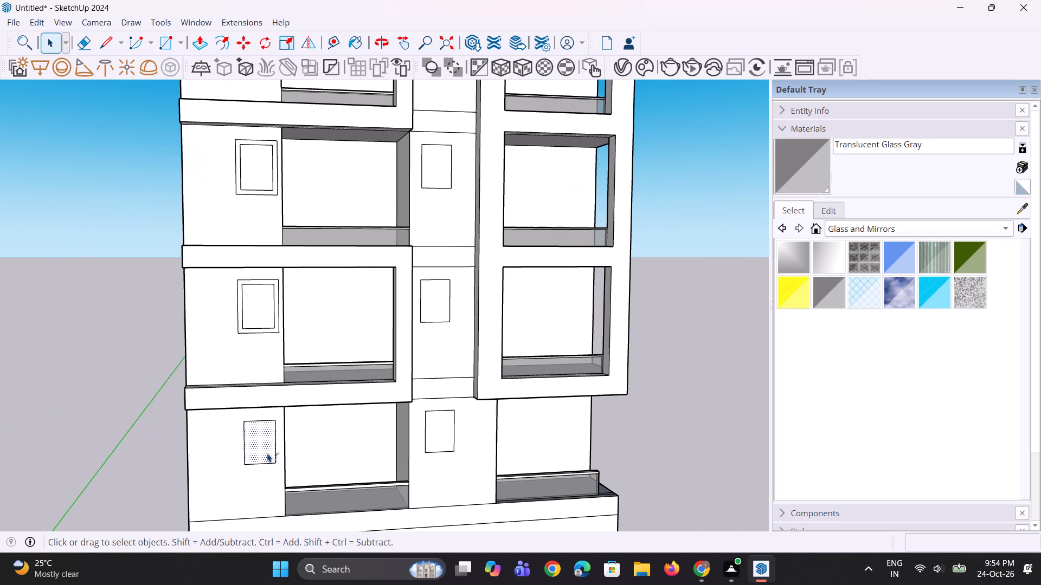
pyautogui.doubleClick(257, 437)
pyautogui.scroll(-6, 256, 436)
# Offset the central window rectangles of the lowest and fourth-from-top storeys outward by the same frame distance.
pyautogui.press('space')
pyautogui.click(358, 437)
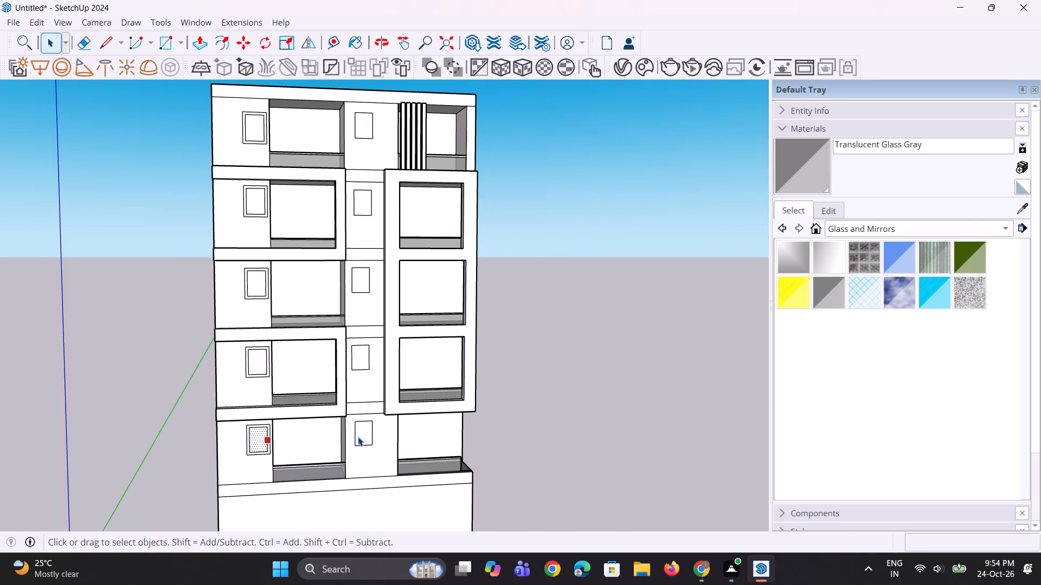
pyautogui.scroll(4, 358, 437)
pyautogui.press('f')
pyautogui.doubleClick(353, 425)
pyautogui.scroll(-3, 356, 491)
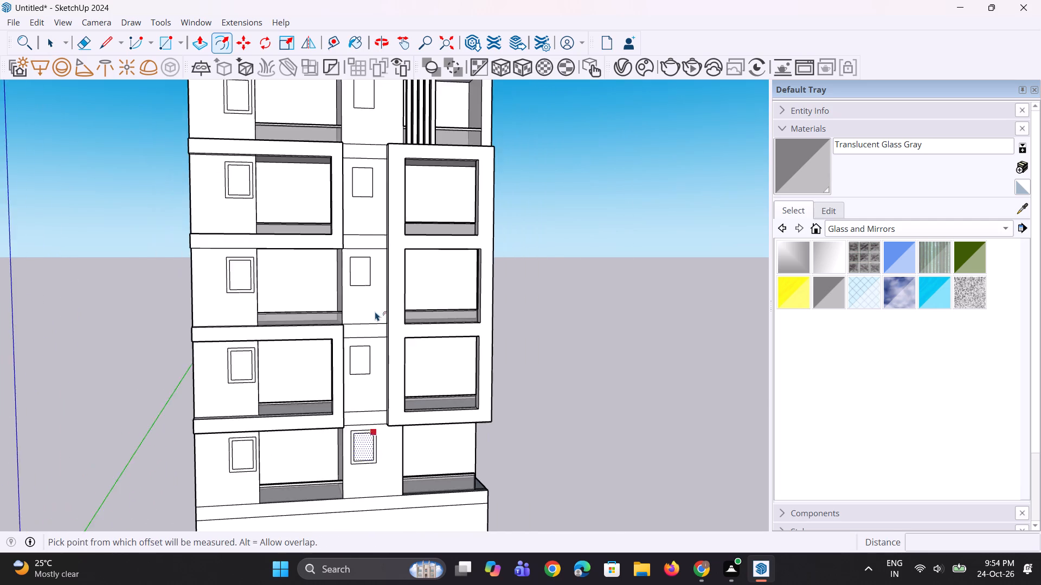
pyautogui.scroll(3, 375, 311)
pyautogui.press('space')
pyautogui.click(351, 378)
pyautogui.press('f')
pyautogui.doubleClick(342, 365)
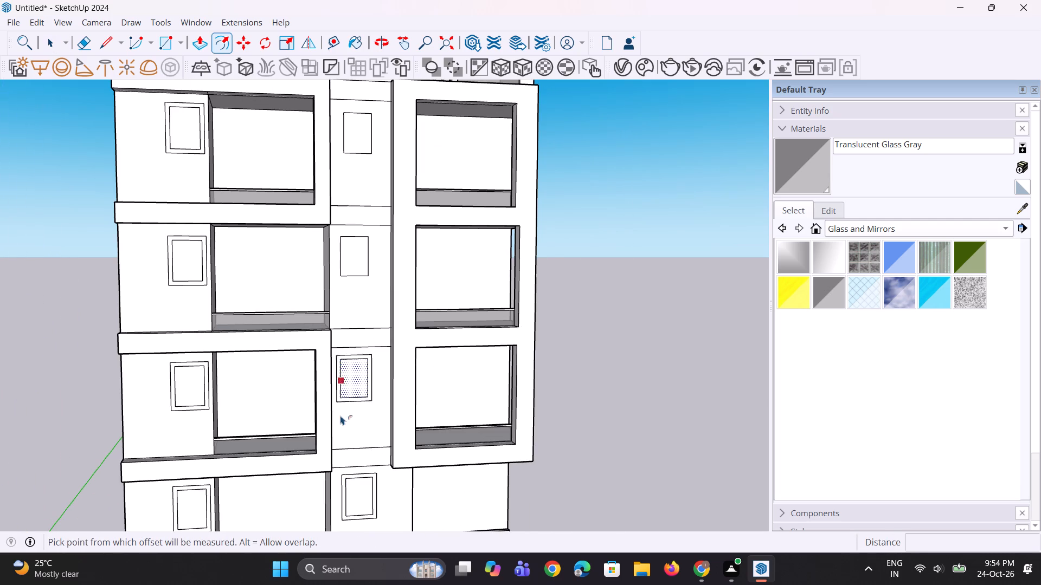
pyautogui.scroll(-6, 340, 420)
pyautogui.middleClick(340, 420)
# Offset the central window rectangles of the third- and second-from-top storeys outward by the same distance.
pyautogui.scroll(3, 350, 331)
pyautogui.press('space')
pyautogui.click(350, 331)
pyautogui.scroll(3, 350, 331)
pyautogui.press('f')
pyautogui.doubleClick(343, 328)
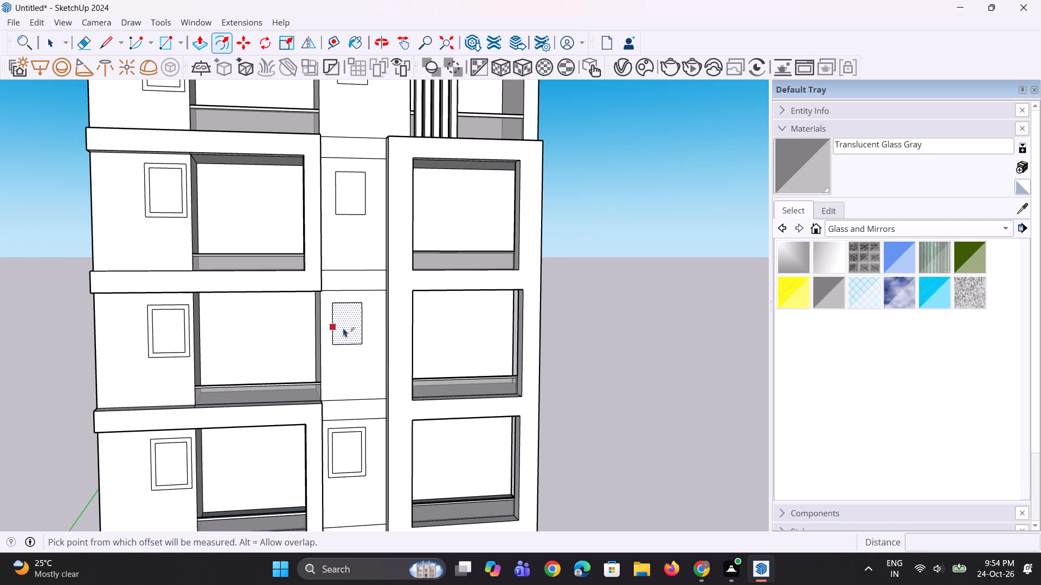
pyautogui.scroll(-4, 323, 419)
pyautogui.scroll(7, 344, 185)
pyautogui.press('space')
pyautogui.click(342, 318)
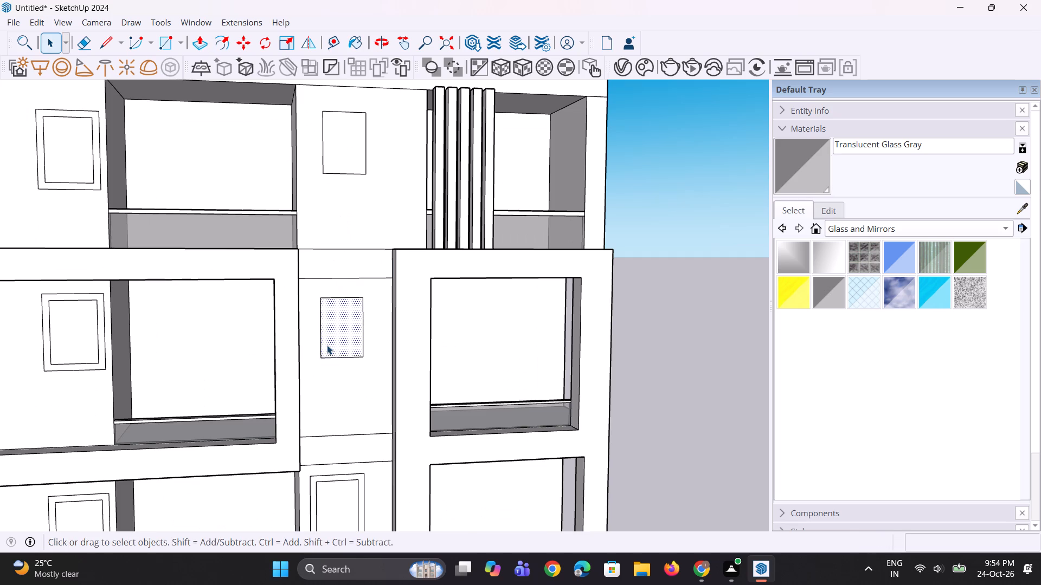
pyautogui.scroll(3, 327, 345)
pyautogui.press('f')
pyautogui.doubleClick(322, 325)
pyautogui.scroll(-5, 323, 365)
# Offset the top storey's central window rectangle outward by the same distance to complete the frame outlines.
pyautogui.press('space')
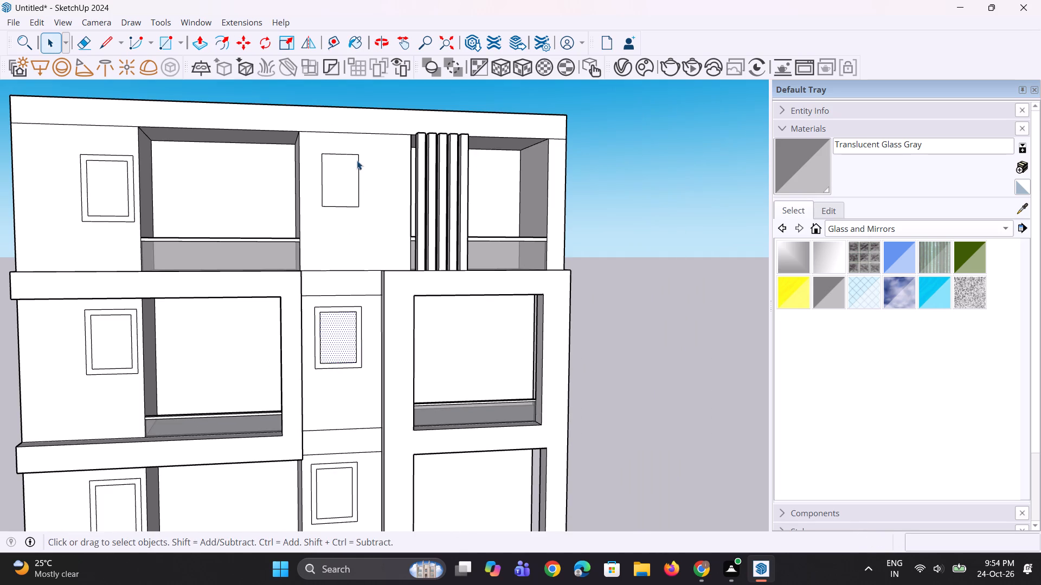
pyautogui.click(349, 181)
pyautogui.scroll(6, 331, 186)
pyautogui.press('f')
pyautogui.doubleClick(326, 182)
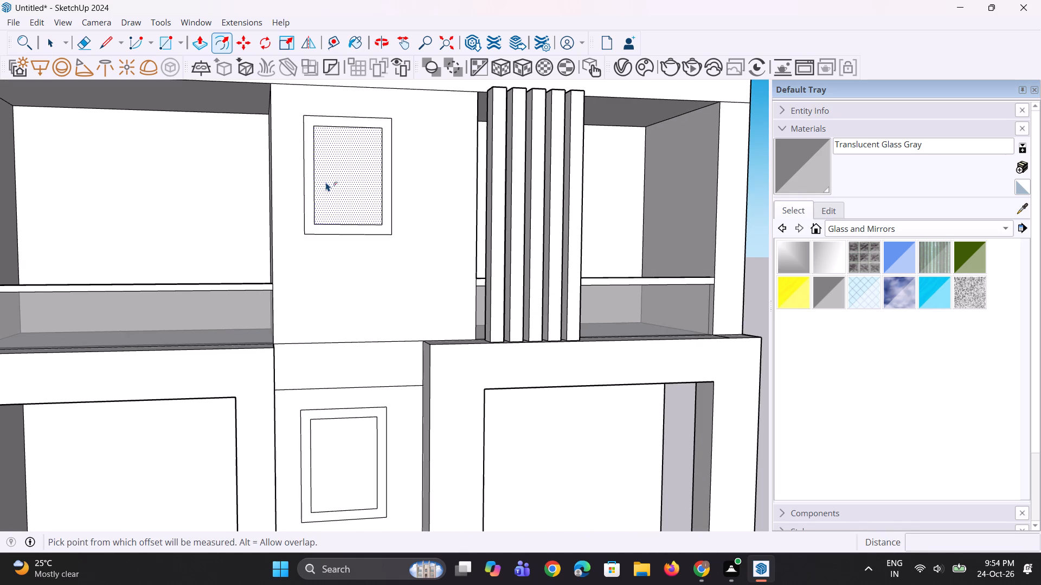
pyautogui.scroll(-6, 329, 251)
pyautogui.moveTo(329, 252); pyautogui.dragTo(315, 252, button='middle')
pyautogui.scroll(-6, 315, 252)
pyautogui.press('space')
pyautogui.scroll(1, 338, 288)
pyautogui.moveTo(338, 288); pyautogui.dragTo(320, 302, button='middle')
pyautogui.scroll(-1, 320, 302)
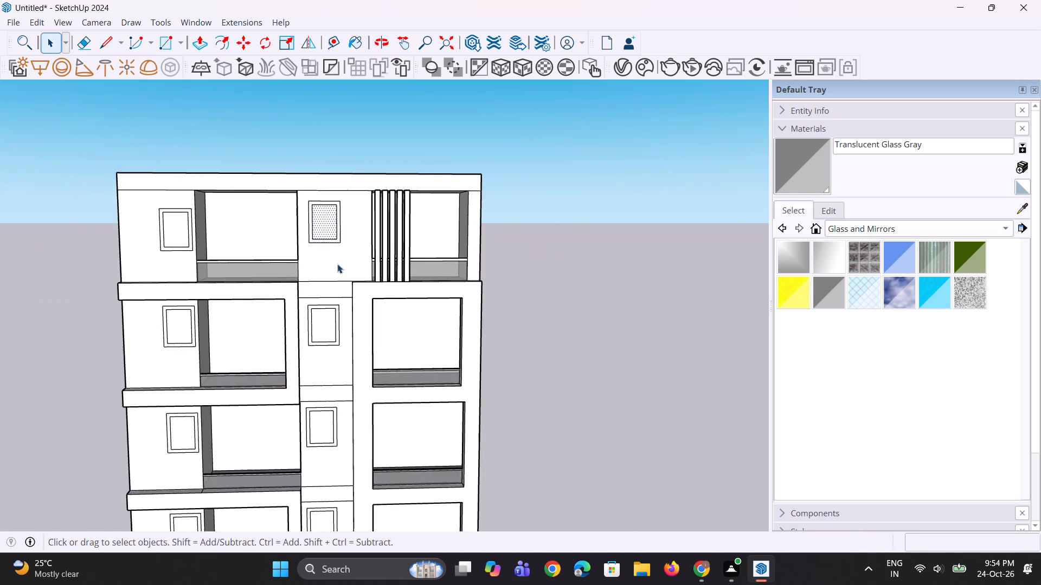
# Push/Pull the top storey's central window frame outward from the wall by about 1' 1 1/4".
pyautogui.scroll(3, 352, 229)
pyautogui.press('space')
pyautogui.click(571, 357)
pyautogui.click(582, 361)
pyautogui.scroll(9, 367, 186)
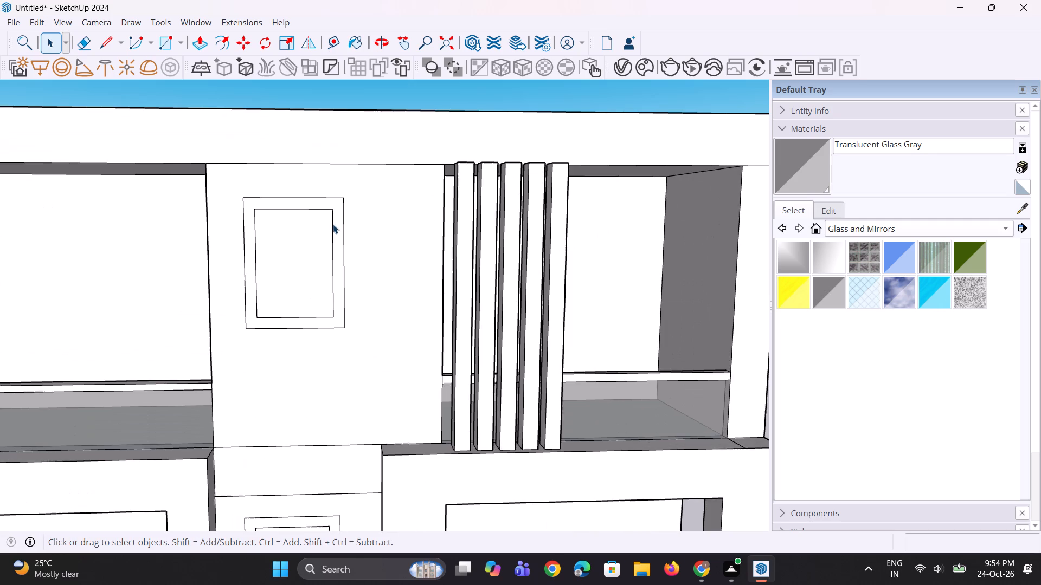
pyautogui.press('p')
pyautogui.click(335, 226)
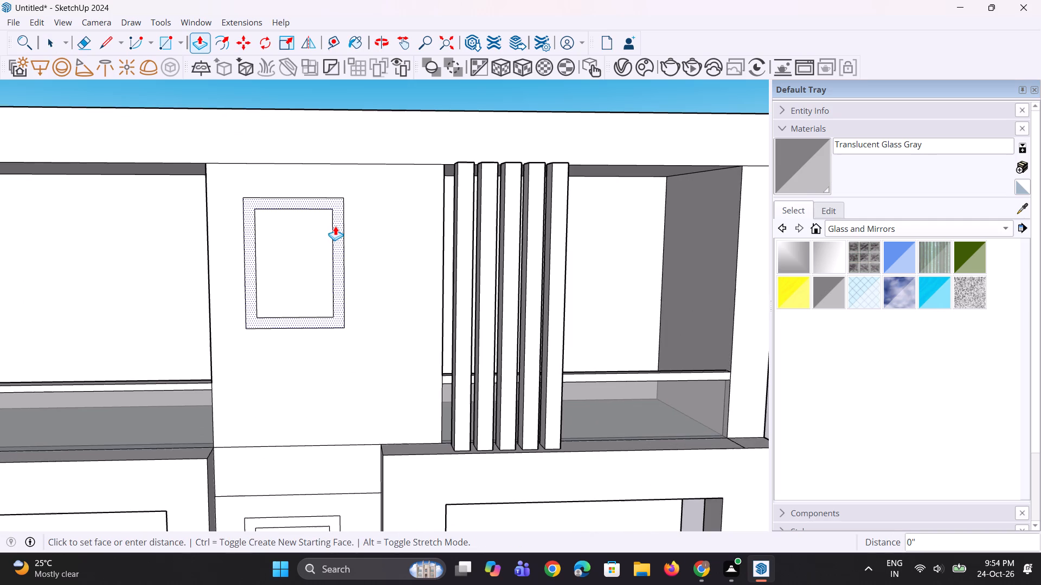
pyautogui.press('Escape')
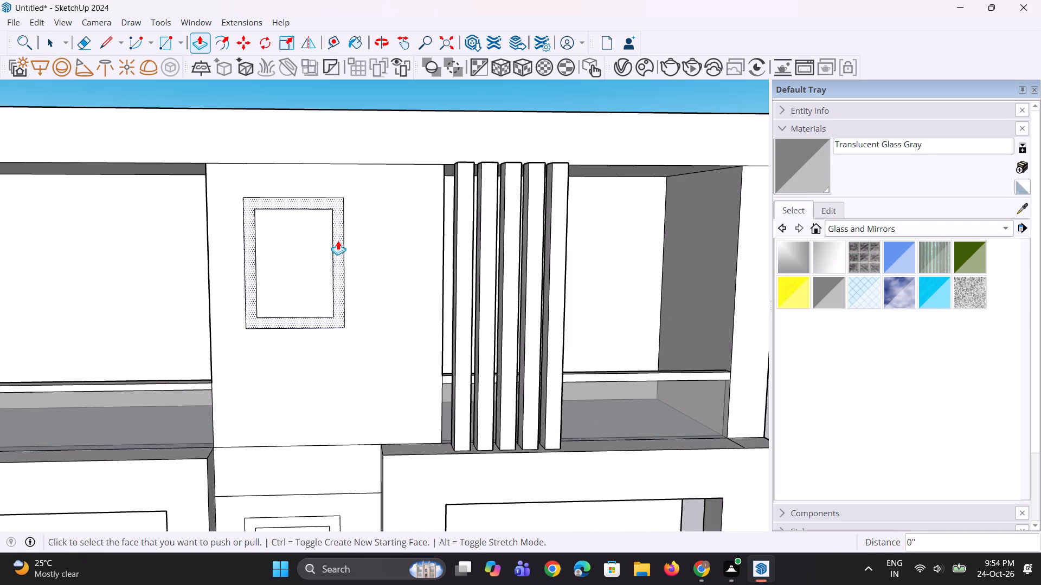
pyautogui.scroll(2, 355, 263)
pyautogui.moveTo(355, 263); pyautogui.dragTo(336, 271, button='middle')
pyautogui.click(333, 269)
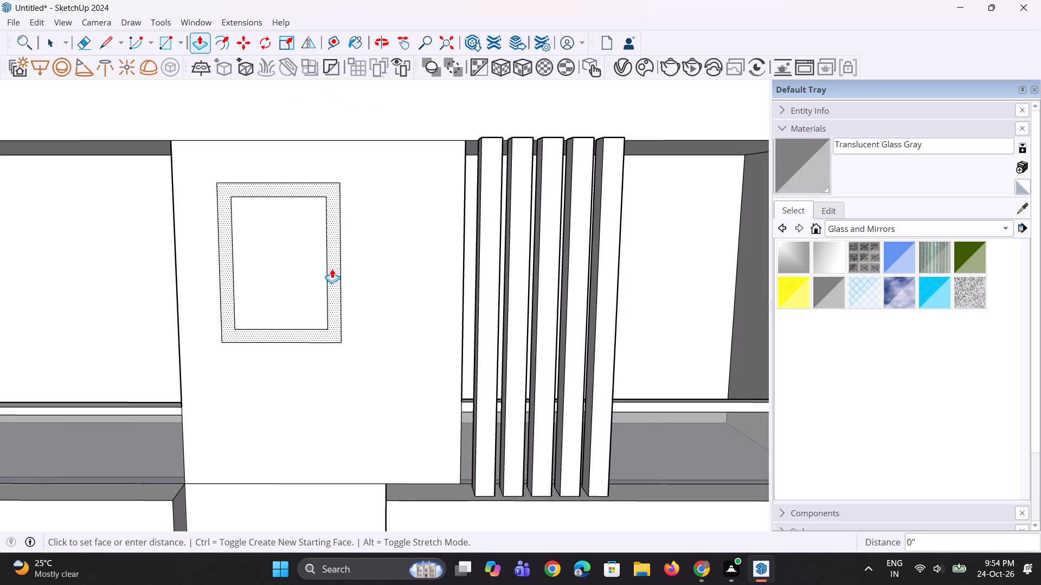
pyautogui.click(330, 269)
pyautogui.scroll(-9, 346, 188)
pyautogui.scroll(3, 340, 352)
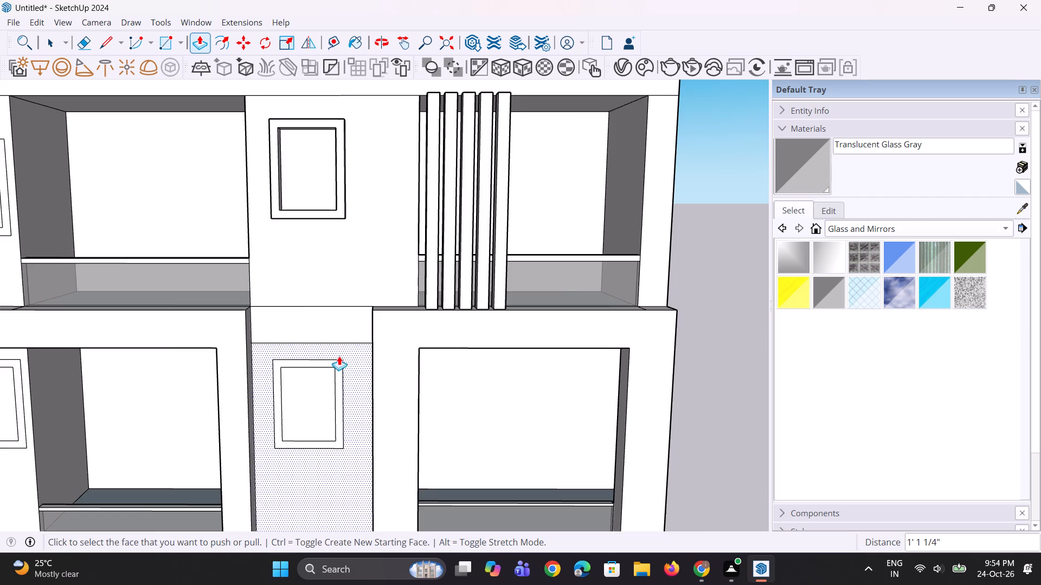
# Extrude the central window frames of the next three storeys down by the same distance as the top one.
pyautogui.scroll(1, 339, 356)
pyautogui.doubleClick(338, 367)
pyautogui.scroll(-11, 350, 209)
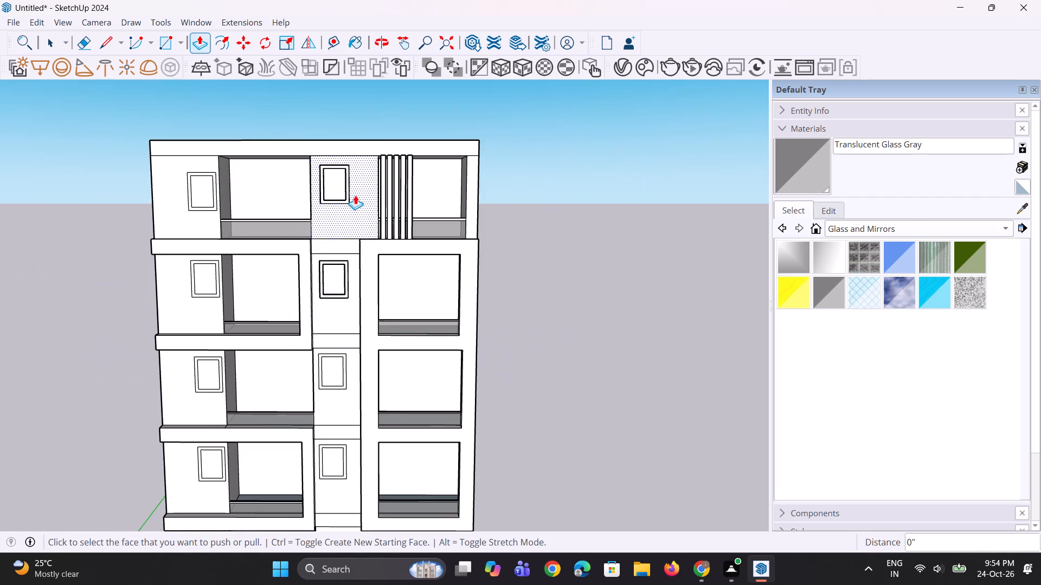
pyautogui.scroll(10, 291, 397)
pyautogui.doubleClick(354, 374)
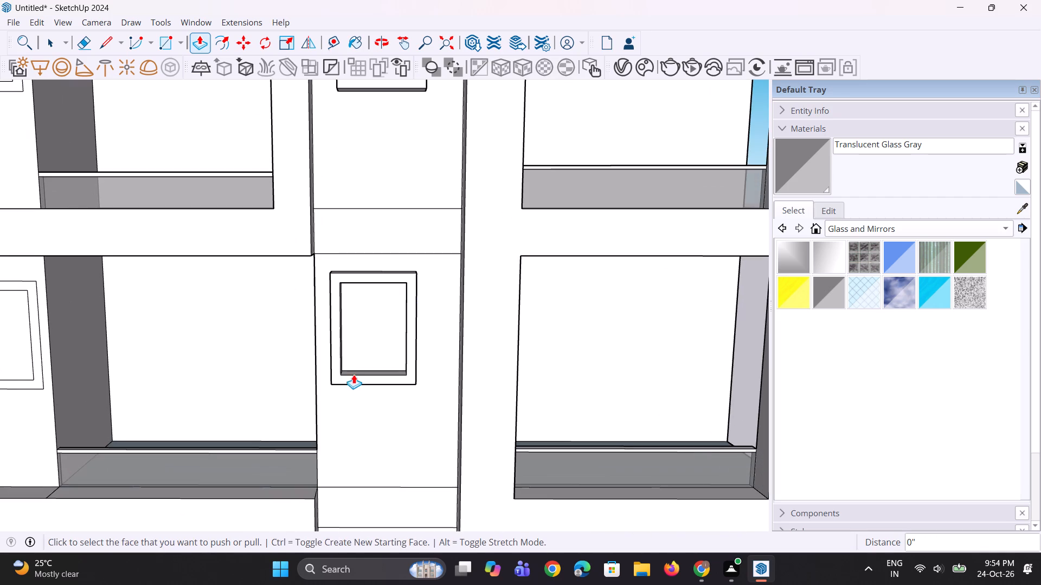
pyautogui.scroll(-9, 334, 360)
pyautogui.scroll(7, 349, 503)
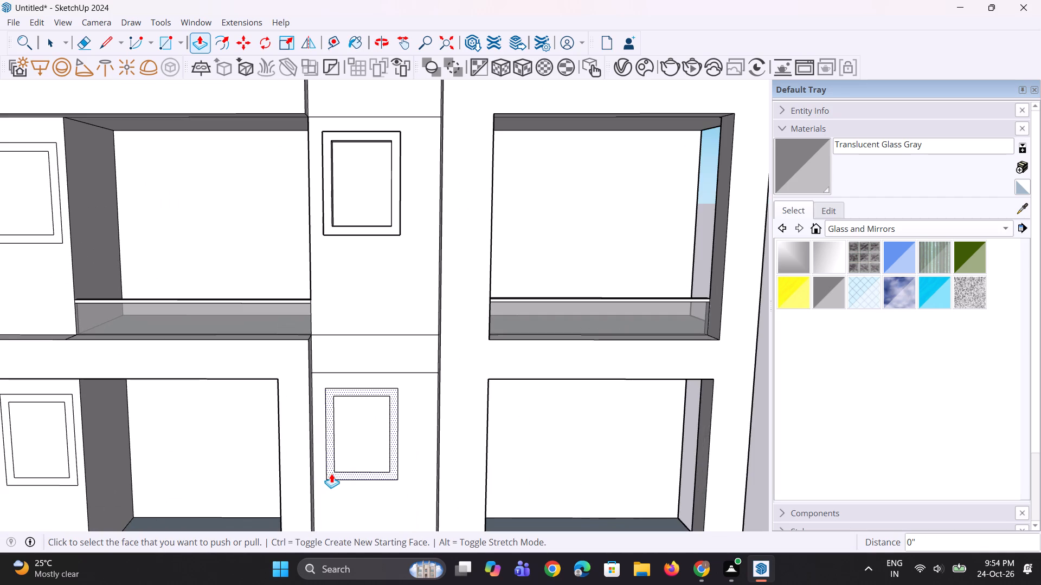
pyautogui.doubleClick(331, 473)
pyautogui.scroll(-8, 336, 461)
# Extrude the left-hand window frames of the top four storeys by the same distance as the central frames.
pyautogui.scroll(3, 185, 472)
pyautogui.doubleClick(184, 470)
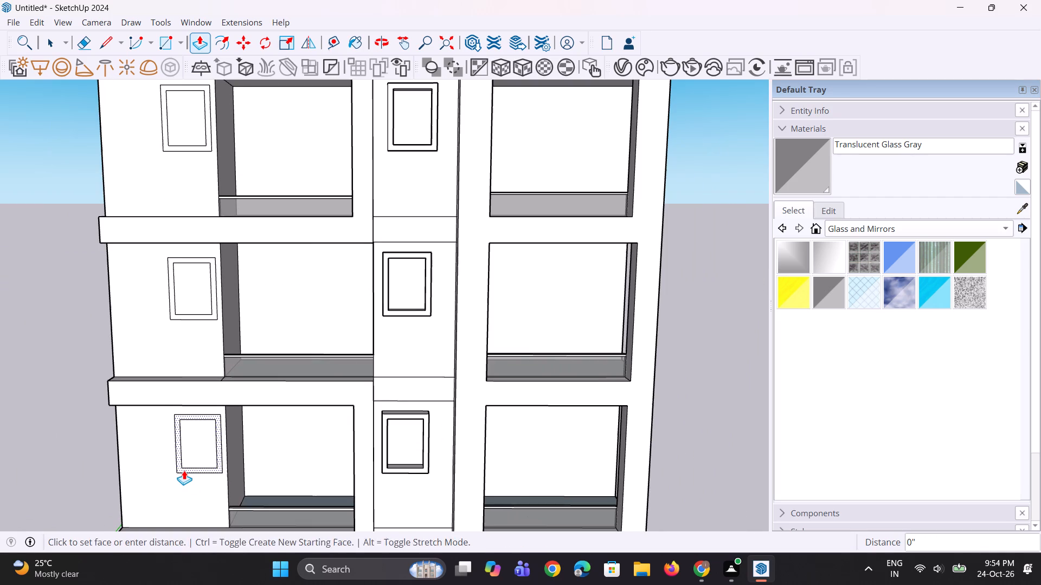
pyautogui.doubleClick(203, 320)
pyautogui.scroll(-4, 181, 441)
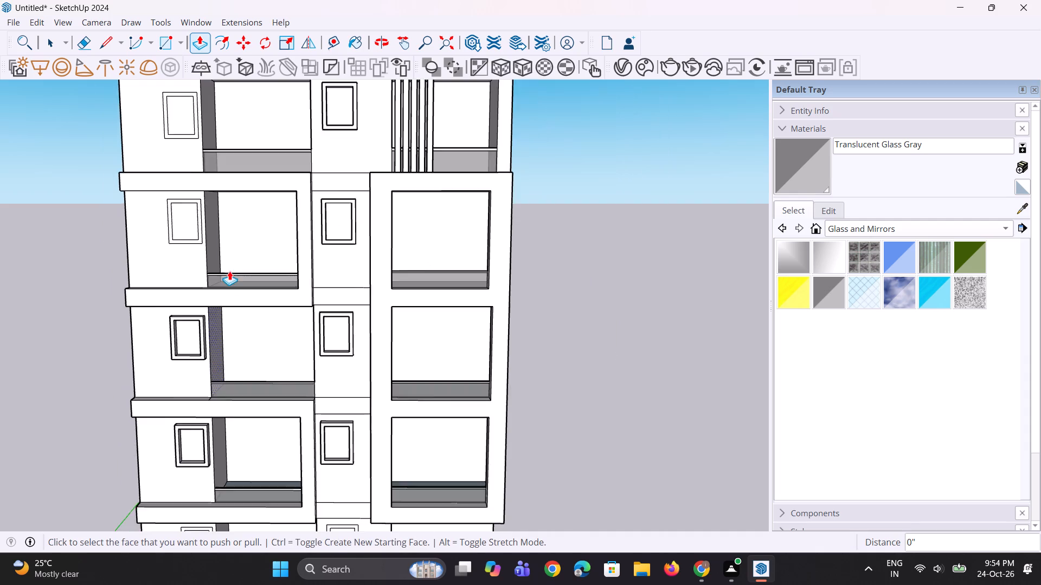
pyautogui.scroll(6, 229, 271)
pyautogui.doubleClick(196, 236)
pyautogui.scroll(-8, 207, 401)
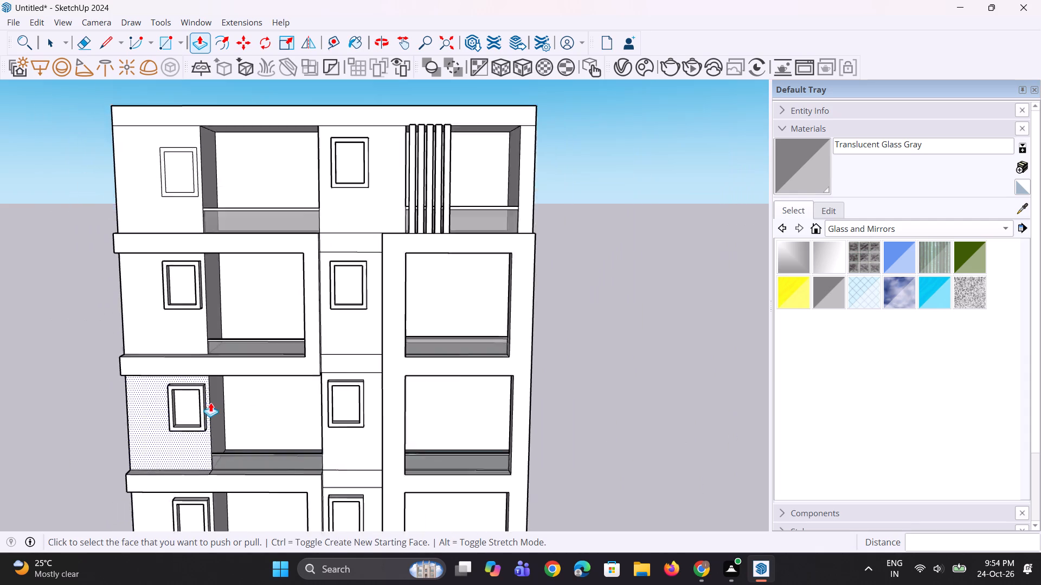
pyautogui.scroll(-2, 210, 402)
pyautogui.scroll(10, 215, 237)
pyautogui.doubleClick(170, 274)
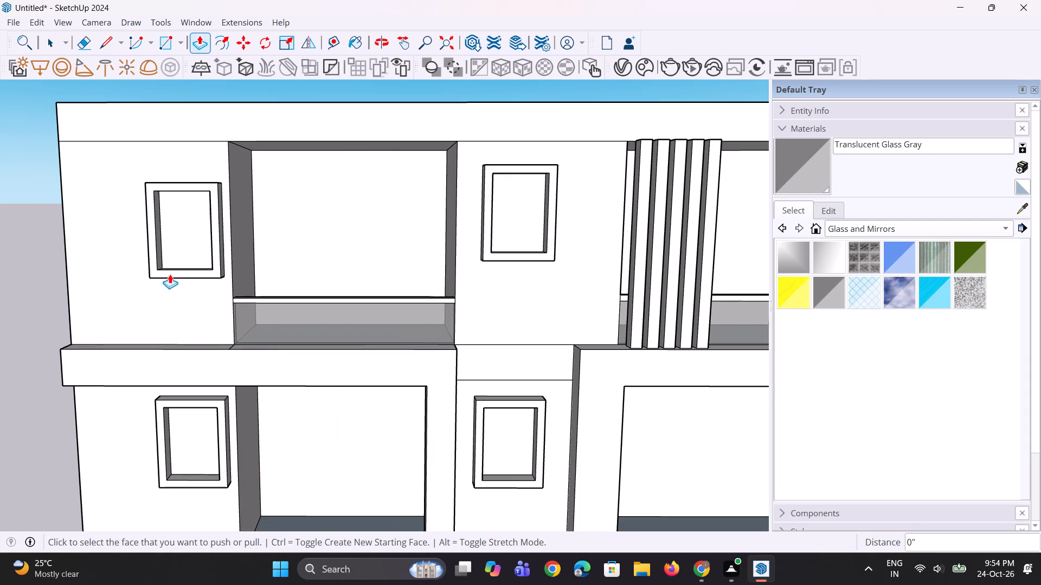
# Paint the central and left-hand window panes of the top two storeys with Translucent Glass Blue.
pyautogui.moveTo(232, 359); pyautogui.dragTo(206, 365, button='middle')
pyautogui.scroll(-6, 213, 390)
pyautogui.moveTo(239, 406); pyautogui.dragTo(334, 362, button='middle')
pyautogui.scroll(3, 334, 362)
pyautogui.moveTo(330, 363); pyautogui.dragTo(226, 414, button='middle')
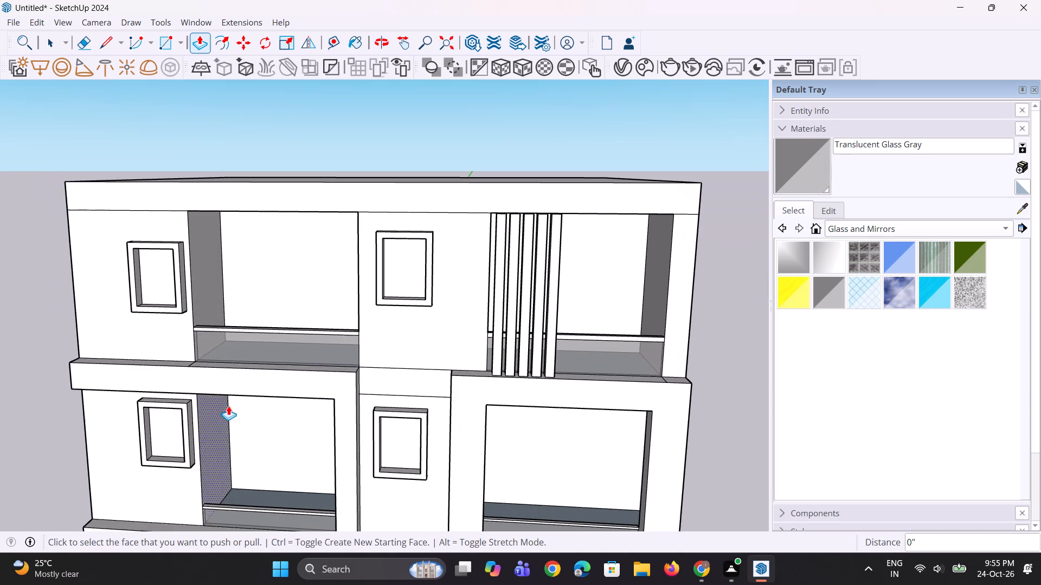
pyautogui.scroll(2, 254, 381)
pyautogui.press('space')
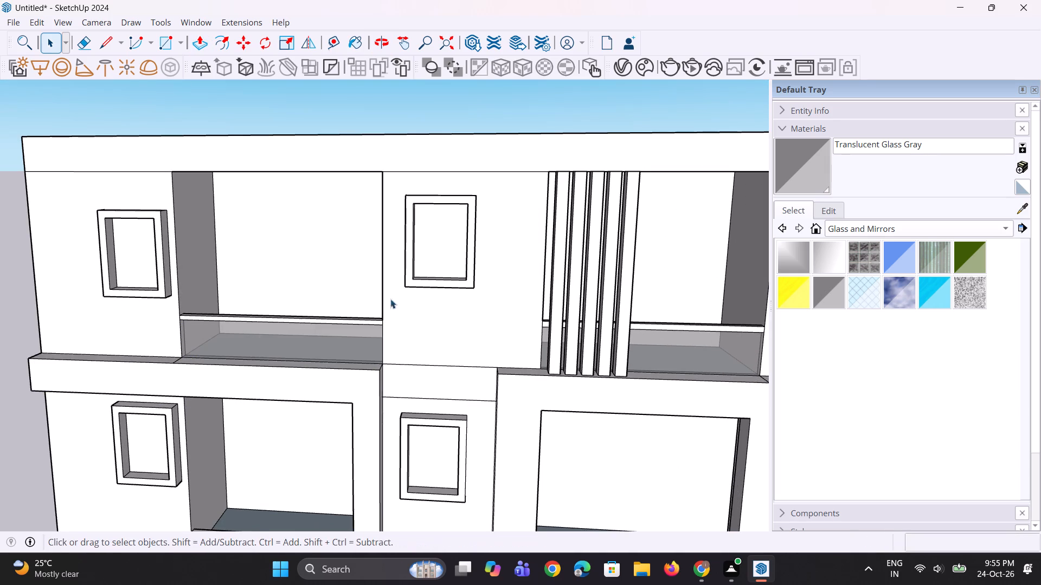
pyautogui.press('space')
pyautogui.click(439, 259)
pyautogui.scroll(-2, 400, 294)
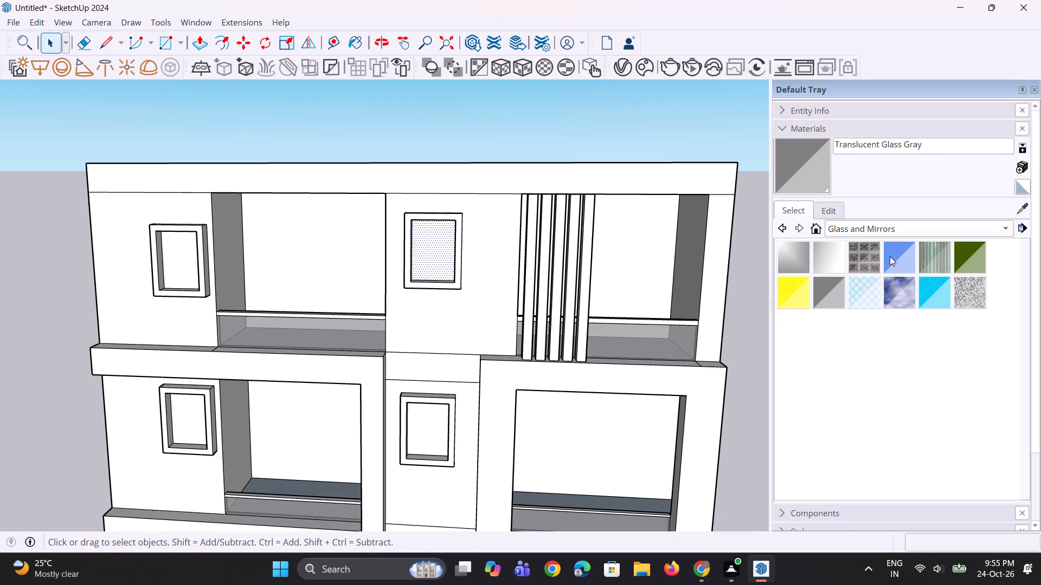
pyautogui.click(890, 256)
pyautogui.click(432, 257)
pyautogui.scroll(-4, 440, 266)
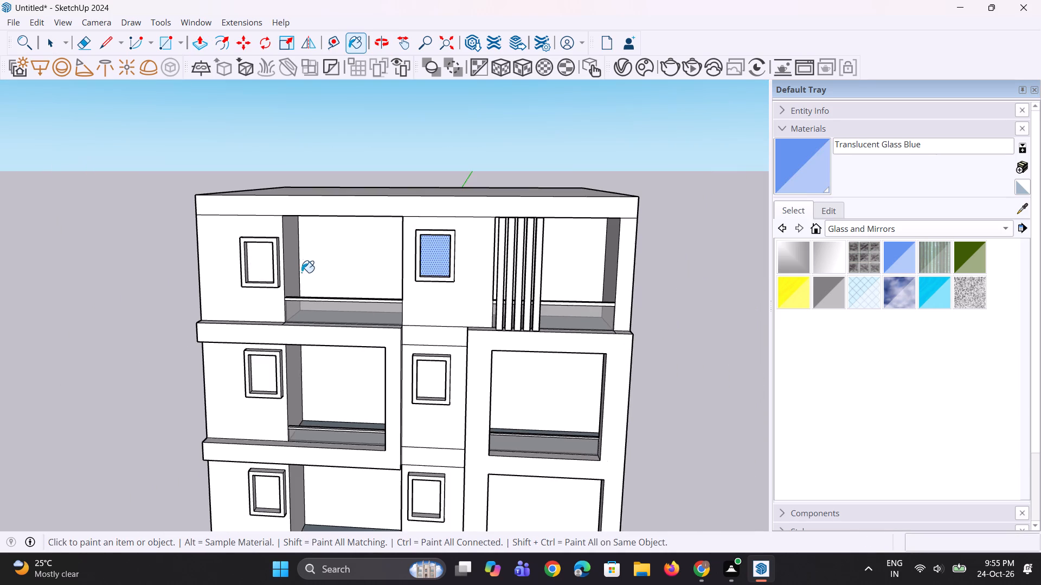
pyautogui.click(268, 268)
pyautogui.click(260, 367)
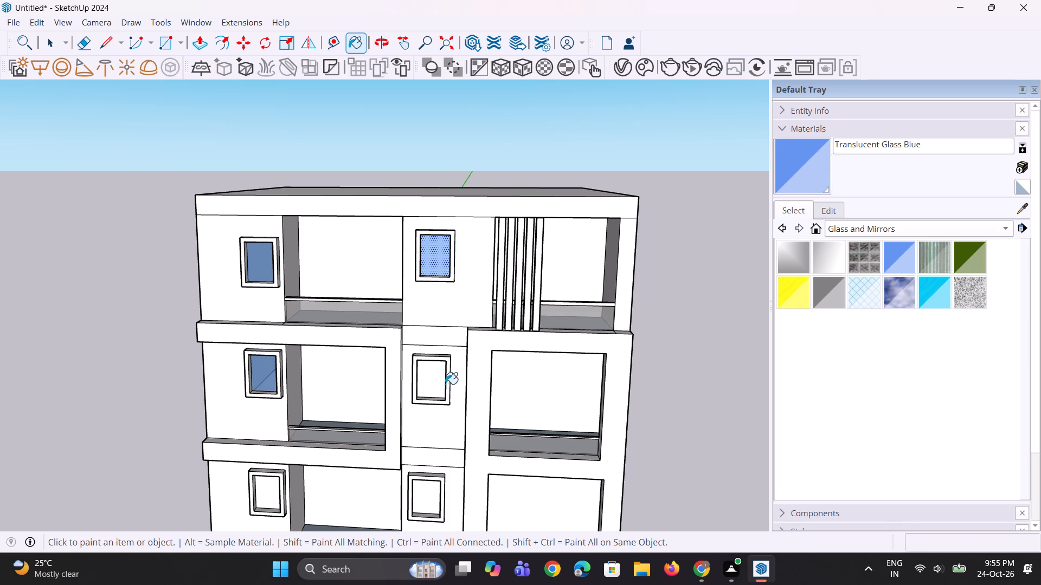
pyautogui.click(433, 377)
# Paint the left-hand and central window panes of the third- and fourth-from-top storeys with Translucent Glass Blue.
pyautogui.moveTo(301, 370); pyautogui.dragTo(381, 320, button='middle')
pyautogui.scroll(-5, 381, 311)
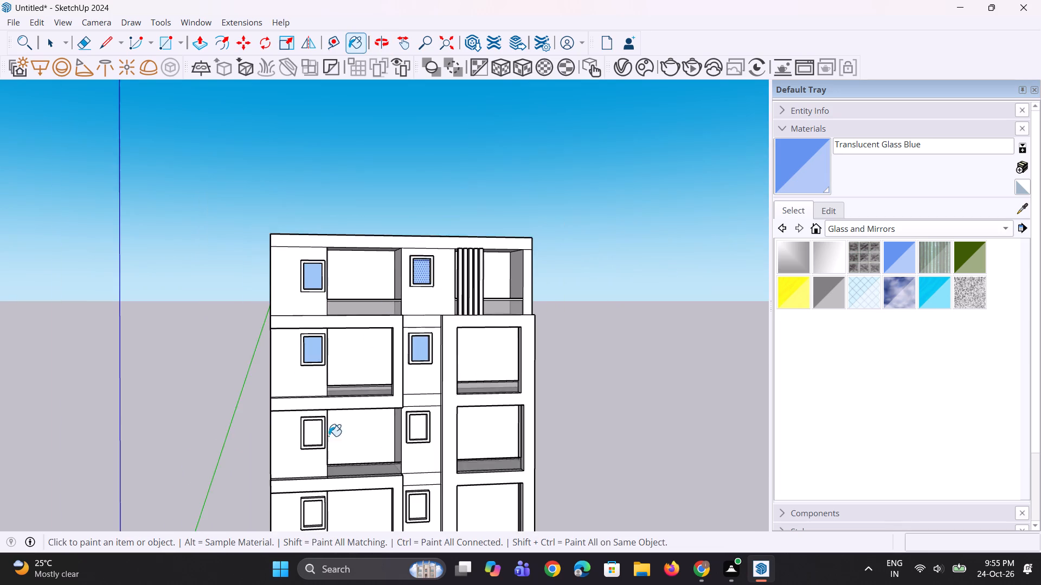
pyautogui.scroll(4, 298, 499)
pyautogui.click(327, 413)
pyautogui.click(479, 407)
pyautogui.scroll(-5, 409, 350)
pyautogui.scroll(4, 358, 464)
pyautogui.click(358, 454)
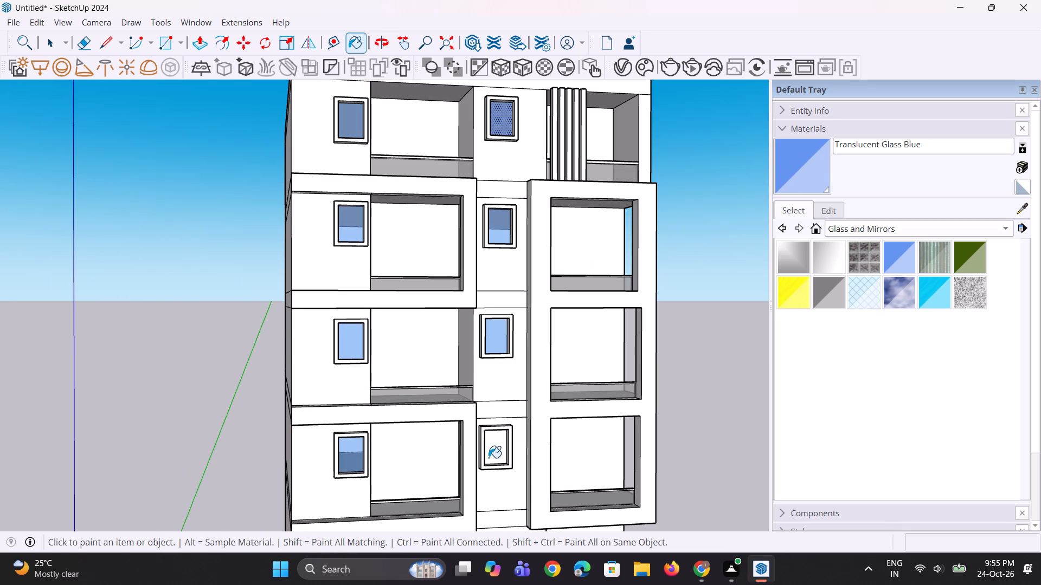
pyautogui.click(489, 458)
# Paint the lowest storey's left-hand and central window panes with Translucent Glass Blue.
pyautogui.scroll(-9, 239, 340)
pyautogui.scroll(8, 217, 419)
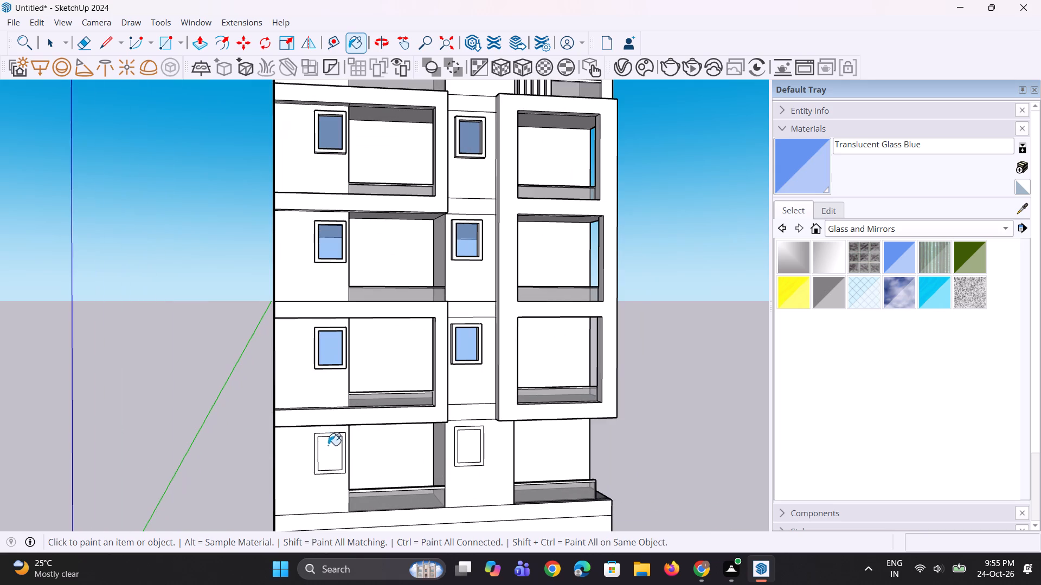
pyautogui.click(328, 448)
pyautogui.click(477, 452)
# Extrude the lowest storey's central window frame outward by the same distance as the frames above.
pyautogui.moveTo(457, 461); pyautogui.dragTo(408, 474, button='middle')
pyautogui.scroll(3, 470, 469)
pyautogui.press('space')
pyautogui.press('p')
pyautogui.press('space')
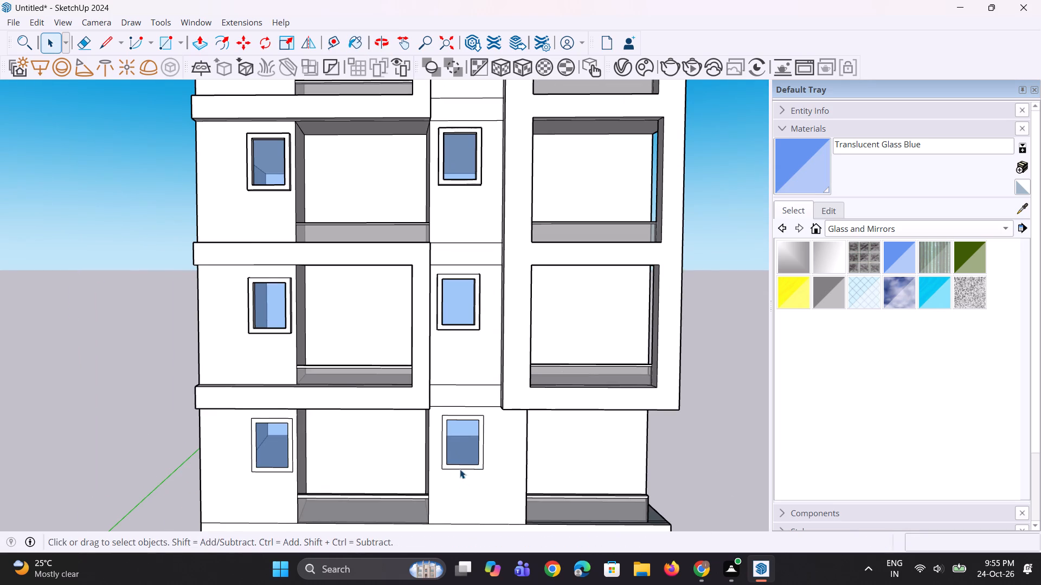
pyautogui.scroll(3, 460, 469)
pyautogui.press('space')
pyautogui.click(469, 468)
pyautogui.scroll(6, 469, 468)
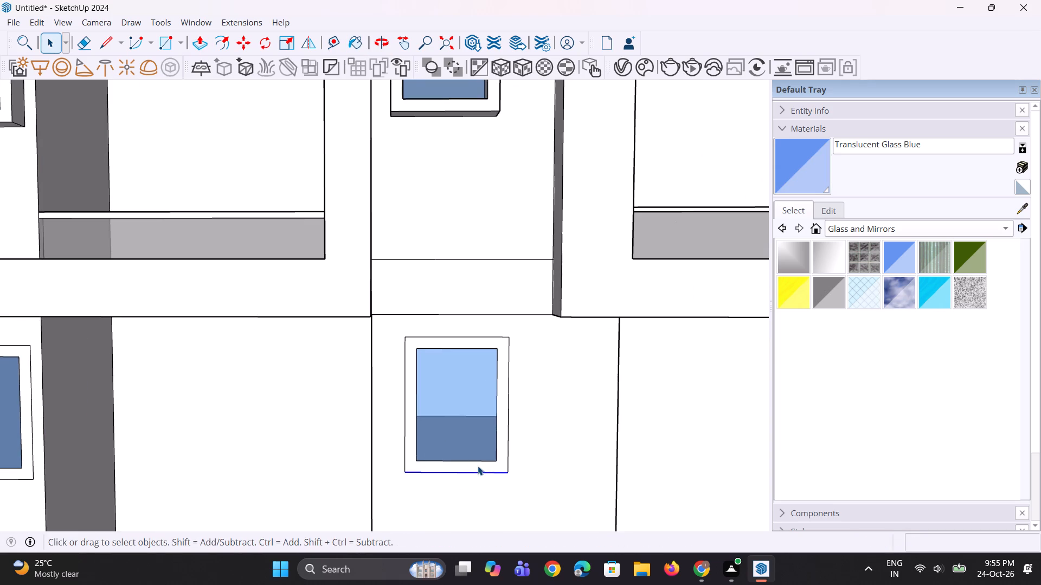
pyautogui.click(478, 466)
pyautogui.press('p')
pyautogui.doubleClick(478, 467)
pyautogui.scroll(-2, 478, 467)
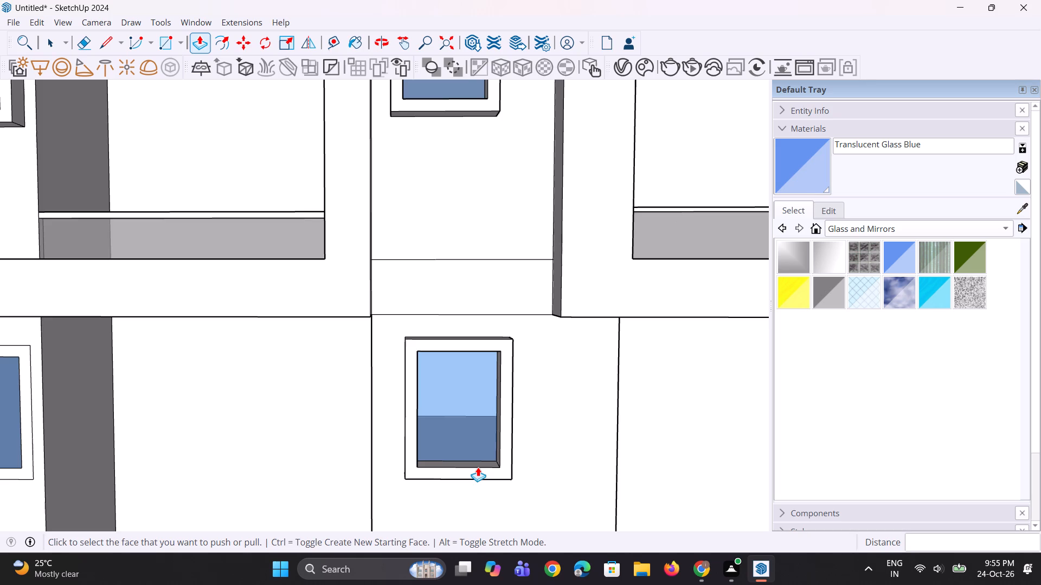
# Extrude the lowest storey's left-hand window frame outward by the same distance.
pyautogui.scroll(-3, 478, 467)
pyautogui.scroll(3, 229, 469)
pyautogui.doubleClick(169, 469)
pyautogui.moveTo(249, 459); pyautogui.dragTo(226, 465, button='middle')
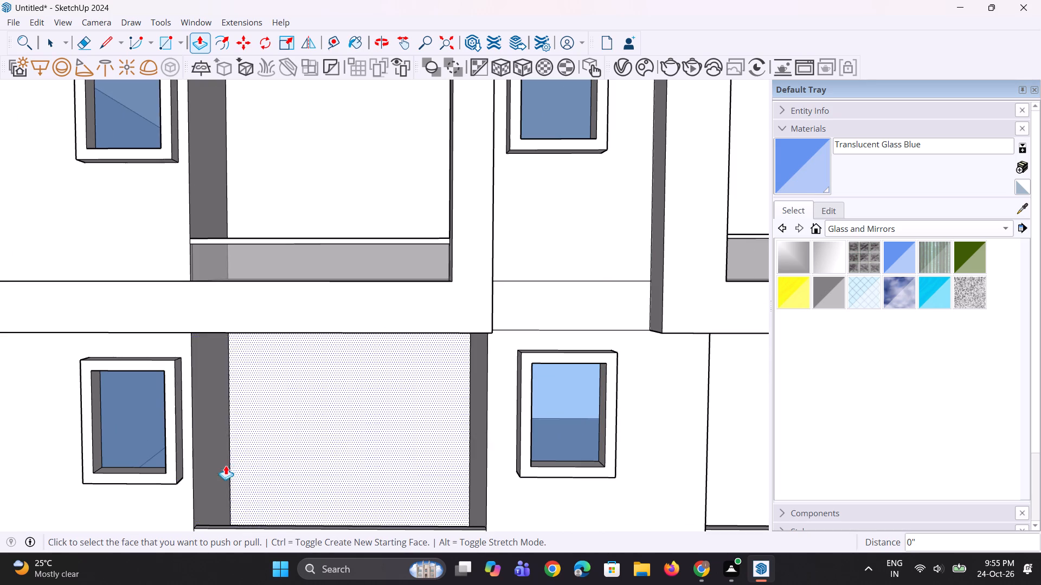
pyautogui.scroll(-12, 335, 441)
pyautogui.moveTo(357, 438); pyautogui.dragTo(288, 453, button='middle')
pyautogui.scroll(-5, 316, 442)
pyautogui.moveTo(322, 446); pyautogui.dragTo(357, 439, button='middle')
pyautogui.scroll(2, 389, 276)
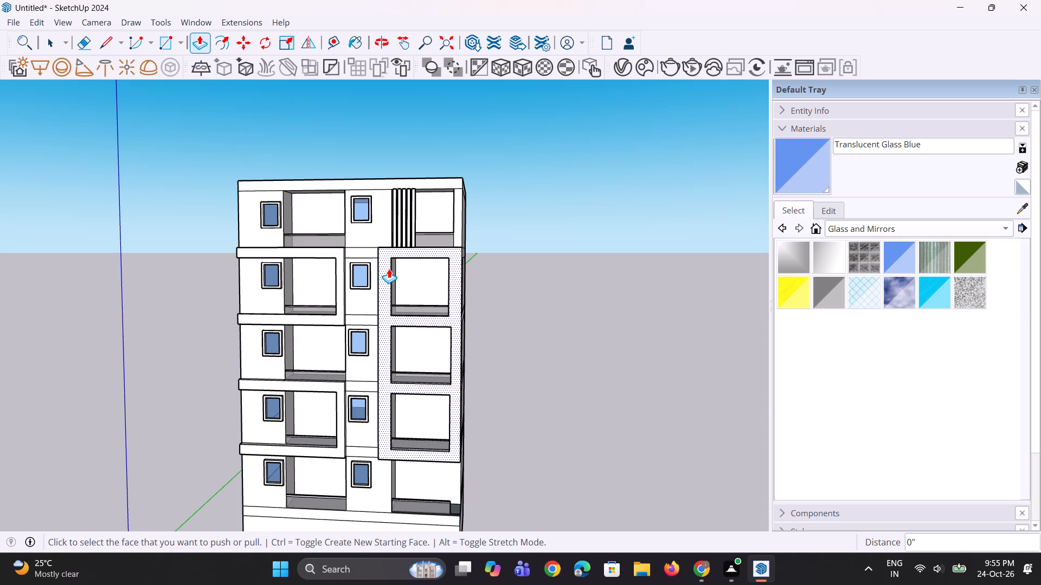
# Draw a door-sized rectangle on the back wall of the right-hand balcony in the second-from-top storey, rising from behind the parapet.
pyautogui.scroll(-4, 404, 218)
pyautogui.moveTo(397, 320); pyautogui.dragTo(397, 284, button='middle')
pyautogui.scroll(5, 401, 270)
pyautogui.moveTo(407, 270); pyautogui.dragTo(395, 301, button='middle')
pyautogui.press('space')
pyautogui.scroll(8, 398, 301)
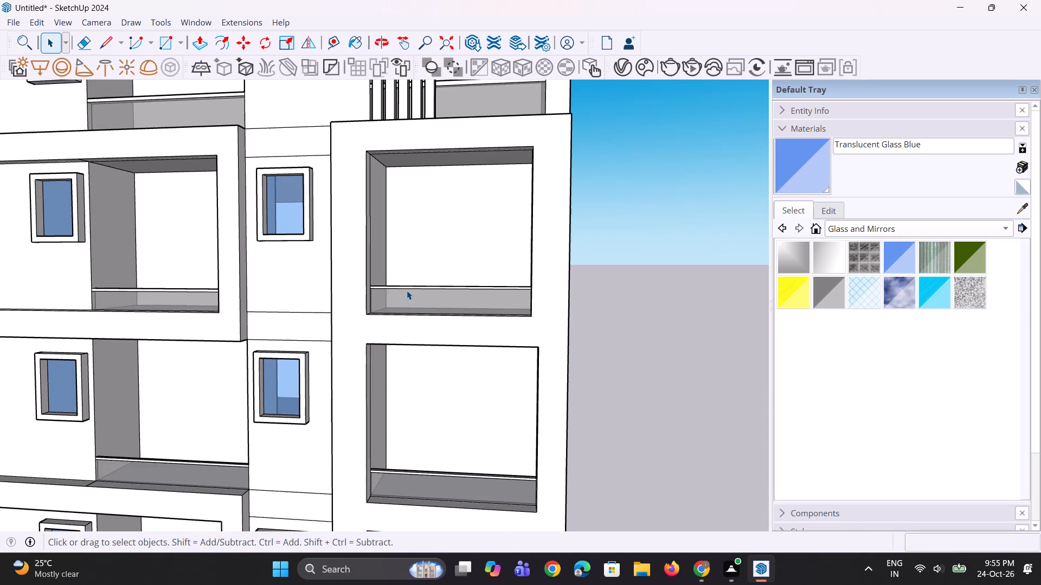
pyautogui.press('r')
pyautogui.moveTo(428, 228); pyautogui.dragTo(433, 302, button='middle')
pyautogui.scroll(7, 410, 282)
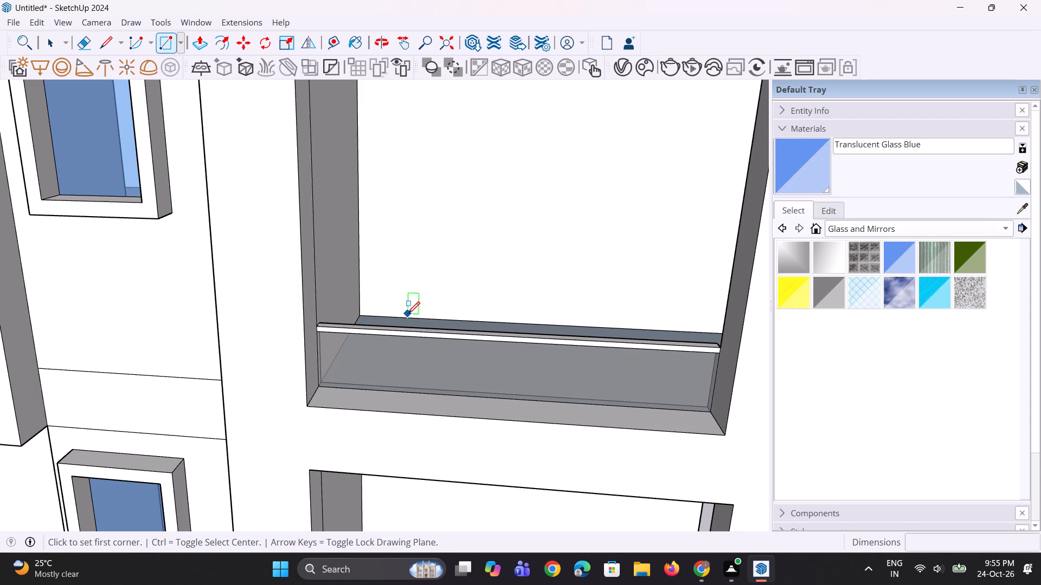
pyautogui.click(406, 315)
pyautogui.scroll(-5, 543, 178)
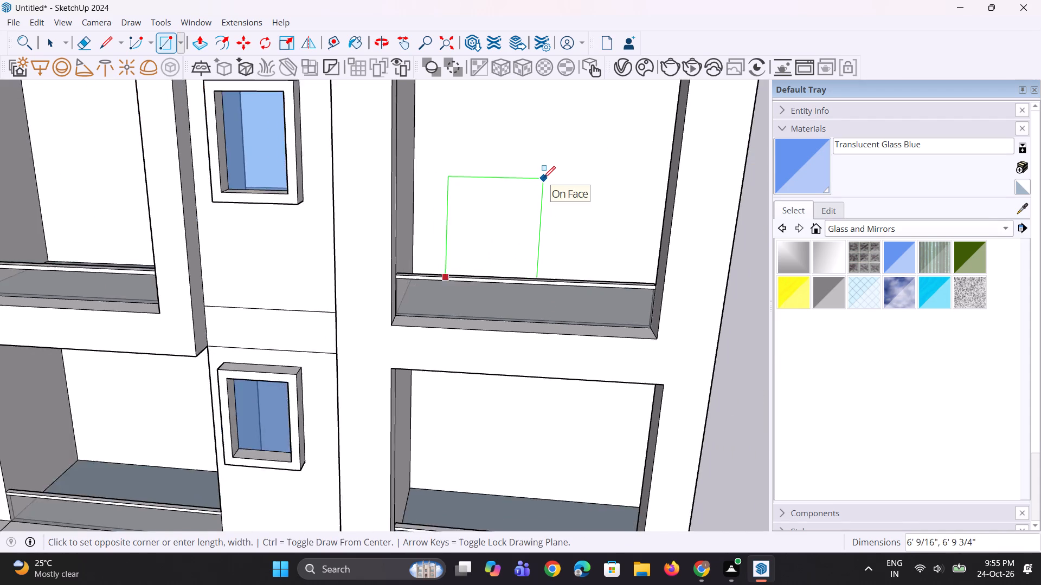
pyautogui.scroll(-1, 543, 178)
pyautogui.click(553, 101)
pyautogui.moveTo(559, 225); pyautogui.dragTo(530, 202, button='middle')
pyautogui.press('space')
# Copy the door rectangle's face into the empty space just beyond the building's right-hand side.
pyautogui.click(497, 204)
pyautogui.press('m')
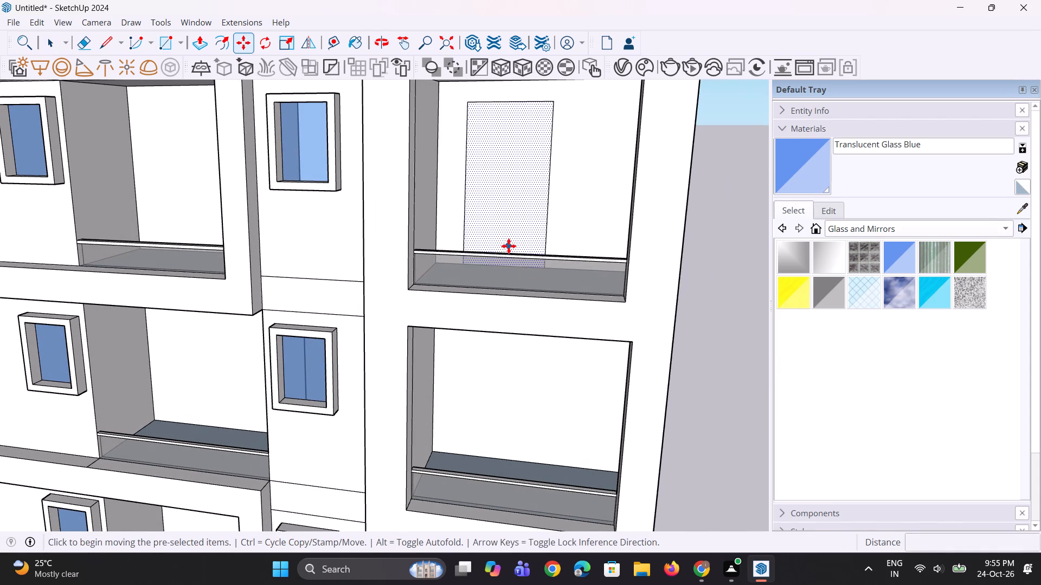
pyautogui.click(506, 225)
pyautogui.scroll(-4, 525, 228)
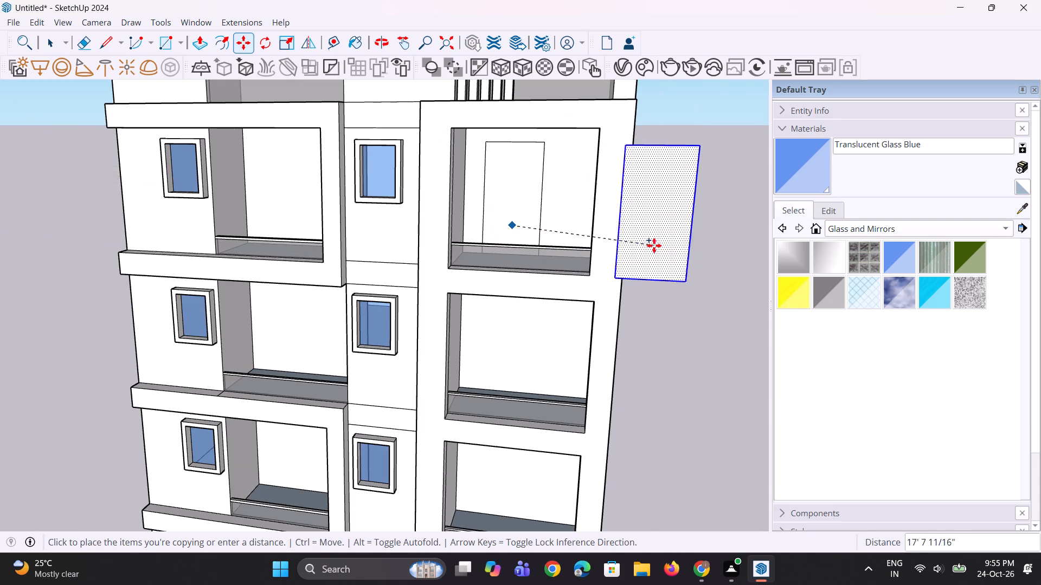
pyautogui.click(679, 233)
pyautogui.press('space')
# Extrude the copied door face 3" into a solid panel.
pyautogui.scroll(4, 679, 233)
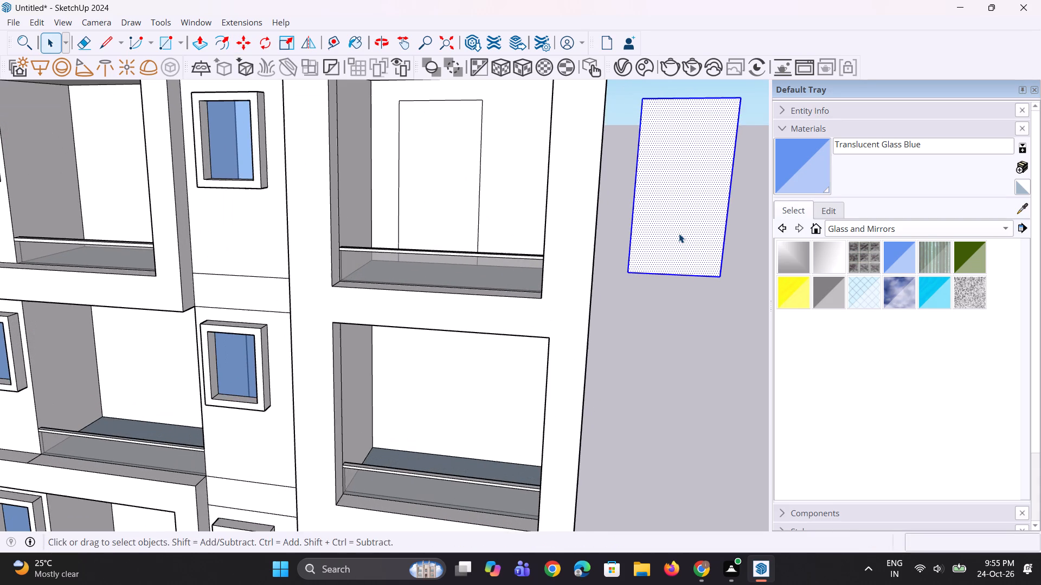
pyautogui.press('p')
pyautogui.click(679, 233)
pyautogui.write('3"')
pyautogui.press('Return')
pyautogui.moveTo(679, 238); pyautogui.dragTo(661, 233, button='middle')
pyautogui.press('space')
pyautogui.click(655, 315)
# Offset the door panel's front outline inward to form a narrow border for the door frame.
pyautogui.scroll(-5, 594, 291)
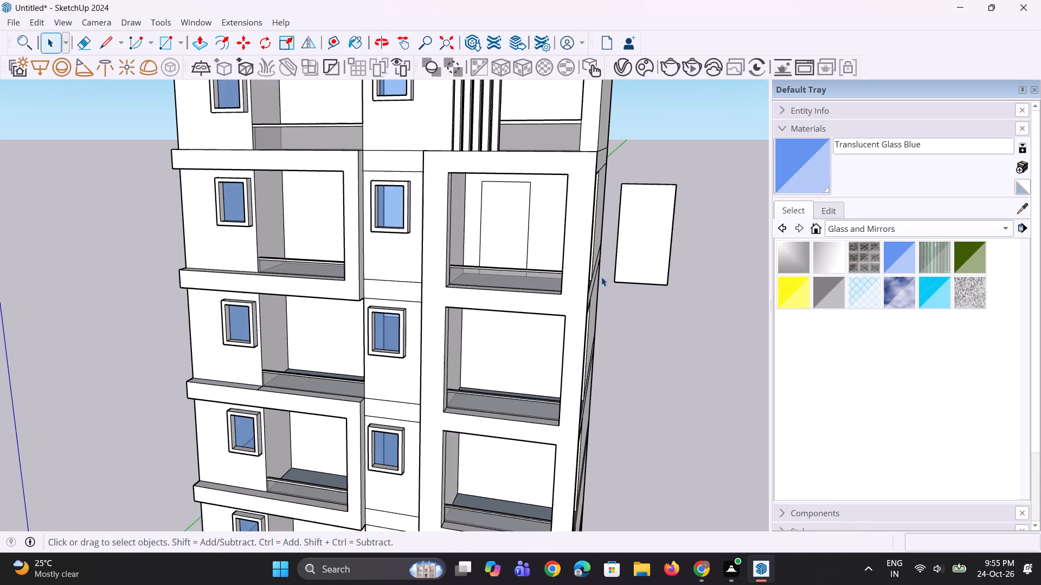
pyautogui.scroll(7, 605, 229)
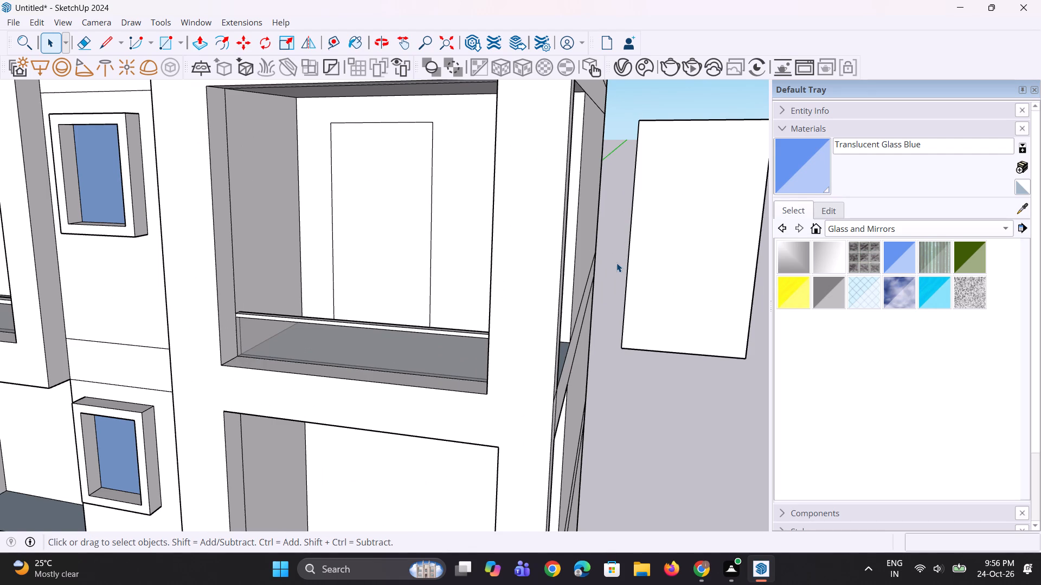
pyautogui.scroll(-3, 616, 263)
pyautogui.click(648, 279)
pyautogui.press('f')
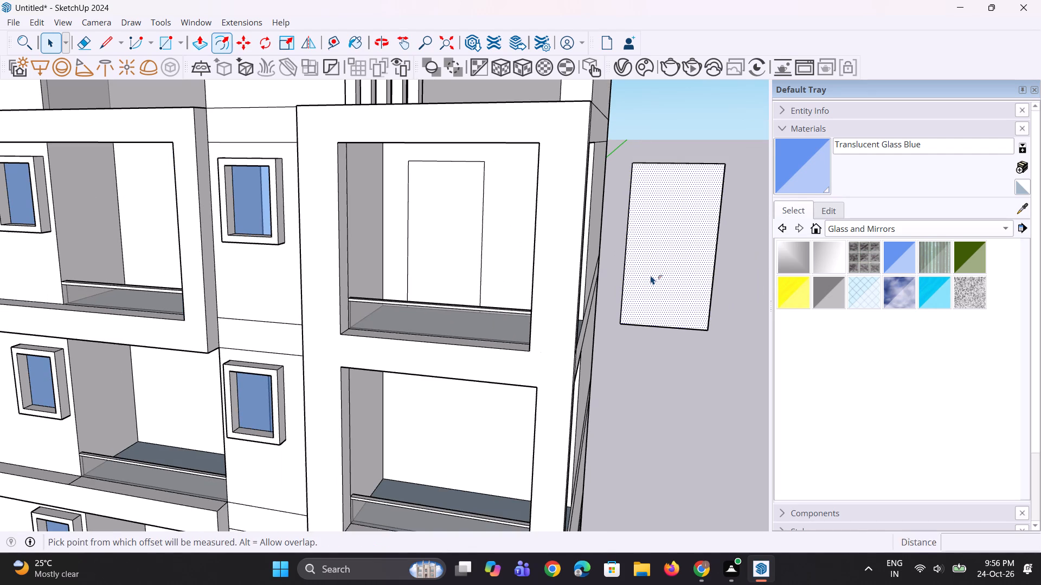
pyautogui.click(641, 243)
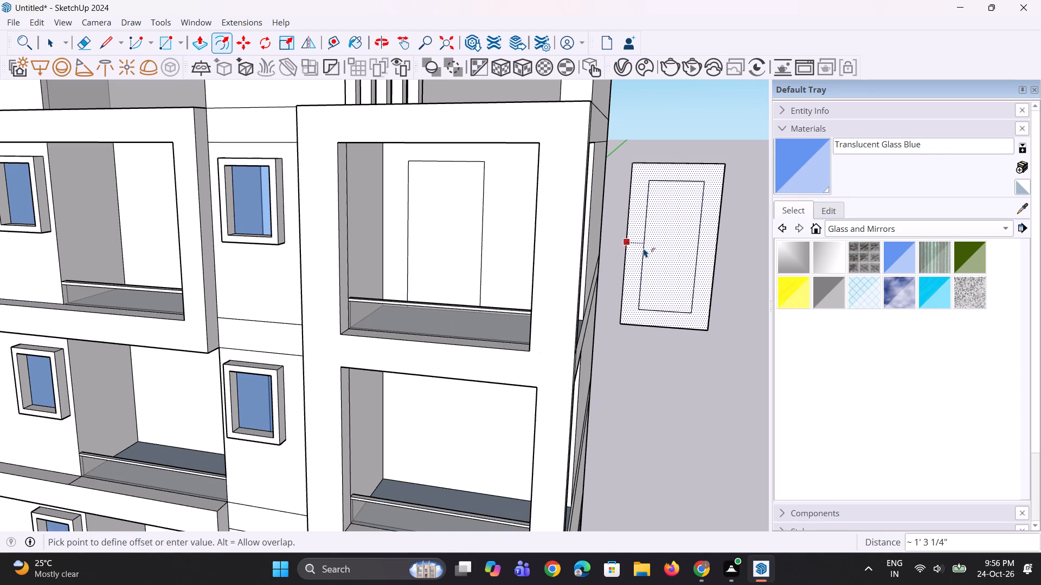
pyautogui.click(639, 248)
pyautogui.press('space')
pyautogui.press('space')
pyautogui.click(640, 395)
# Extrude the door's border face slightly outward so that it forms a raised frame around the inner panel.
pyautogui.scroll(-2, 640, 395)
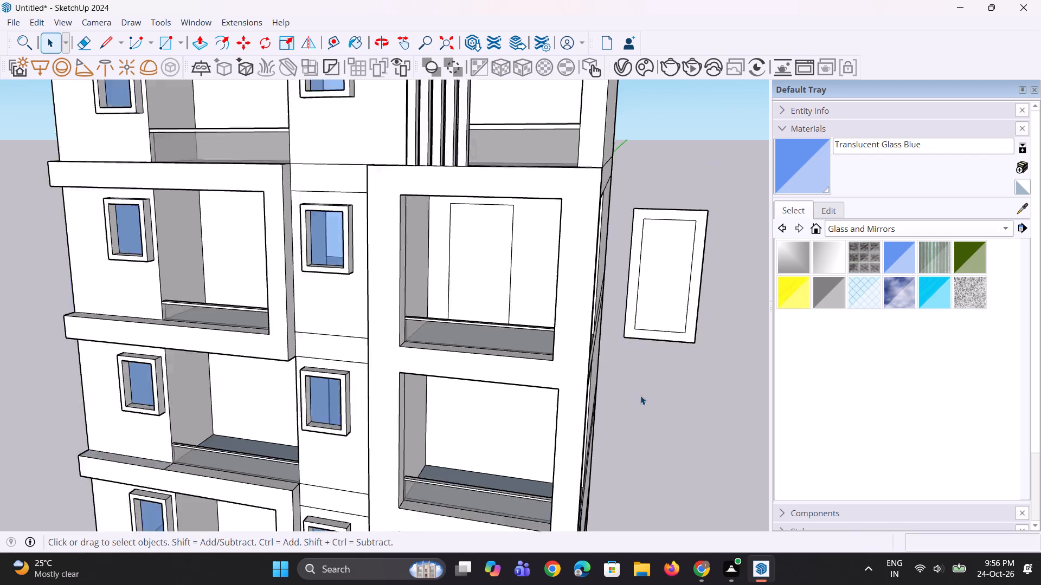
pyautogui.scroll(-3, 640, 395)
pyautogui.moveTo(655, 370); pyautogui.dragTo(570, 337, button='middle')
pyautogui.scroll(5, 660, 316)
pyautogui.press('p')
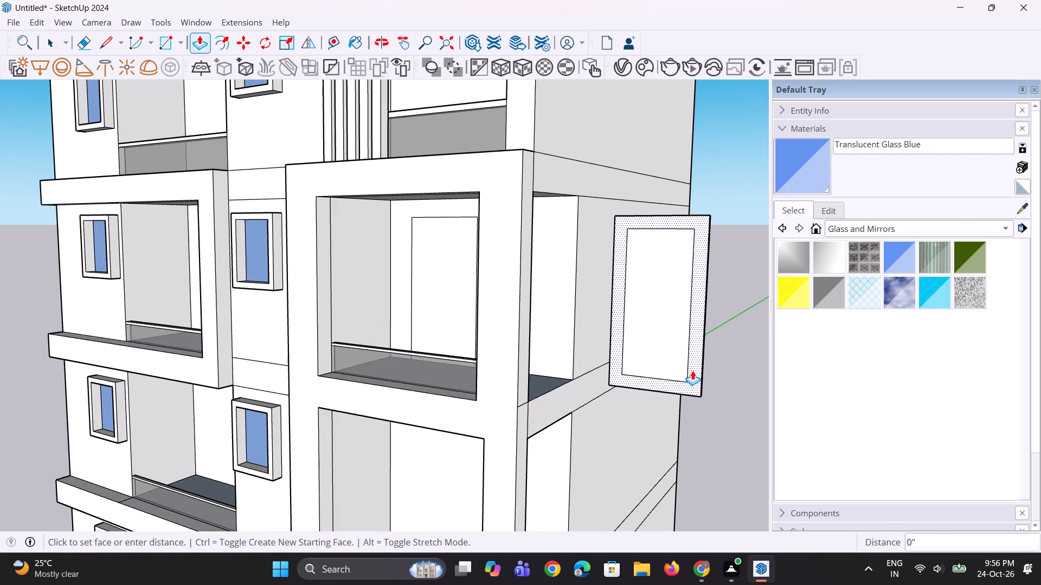
pyautogui.click(692, 370)
pyautogui.click(691, 372)
pyautogui.scroll(1, 687, 394)
pyautogui.moveTo(691, 396); pyautogui.dragTo(800, 399, button='middle')
pyautogui.scroll(-5, 637, 336)
pyautogui.press('space')
pyautogui.press('space')
# Paint the raised door frame with Wood Veneer 01 from the Wood collection.
pyautogui.scroll(3, 635, 336)
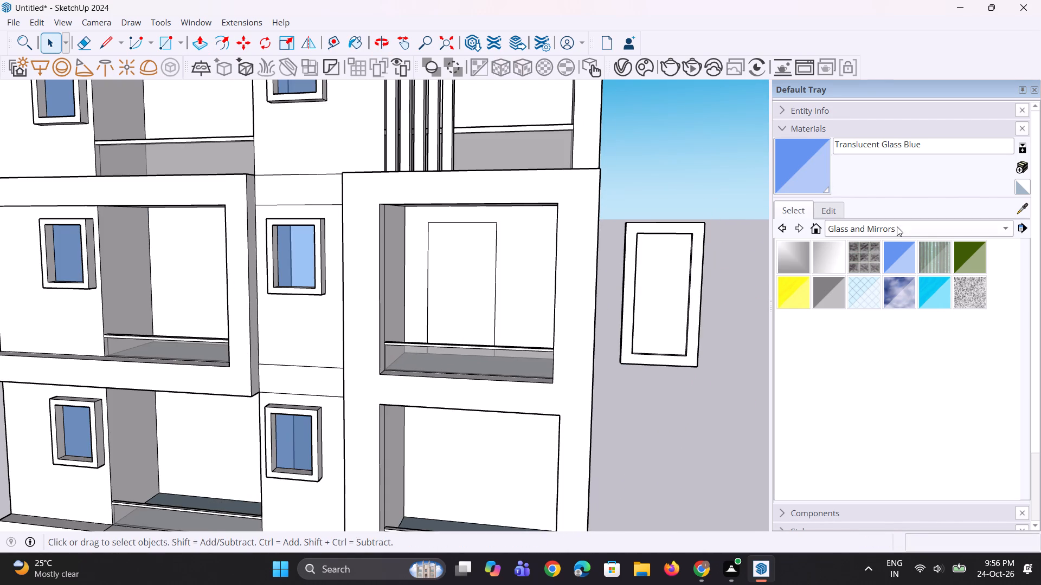
pyautogui.click(896, 226)
pyautogui.click(839, 342)
pyautogui.scroll(3, 854, 322)
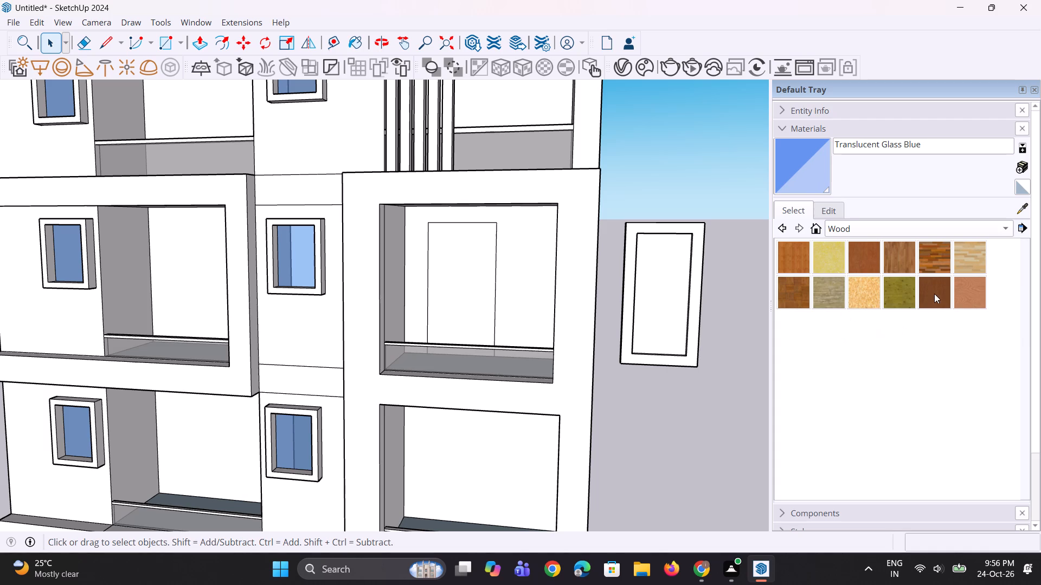
pyautogui.click(936, 288)
pyautogui.scroll(3, 682, 387)
pyautogui.click(681, 361)
pyautogui.click(695, 346)
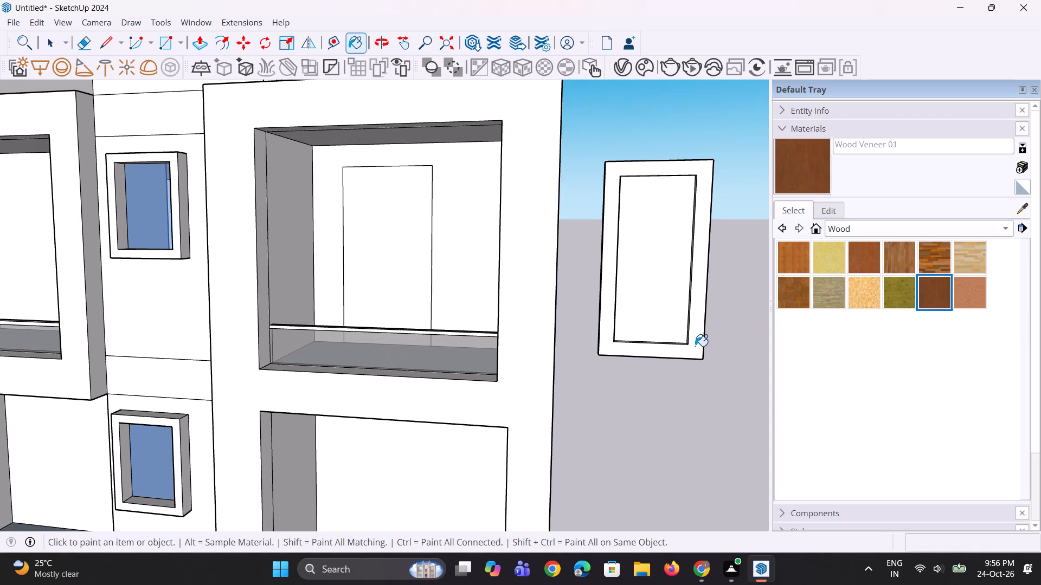
# Paint the door's inner panel with Wood Bamboo.
pyautogui.click(806, 254)
pyautogui.click(660, 287)
pyautogui.scroll(-5, 707, 381)
pyautogui.moveTo(682, 385); pyautogui.dragTo(695, 346, button='middle')
pyautogui.scroll(-5, 696, 344)
pyautogui.moveTo(680, 367); pyautogui.dragTo(668, 428, button='middle')
pyautogui.press('space')
pyautogui.press('space')
# Select the whole painted door beside the building and make it a group.
pyautogui.scroll(3, 669, 362)
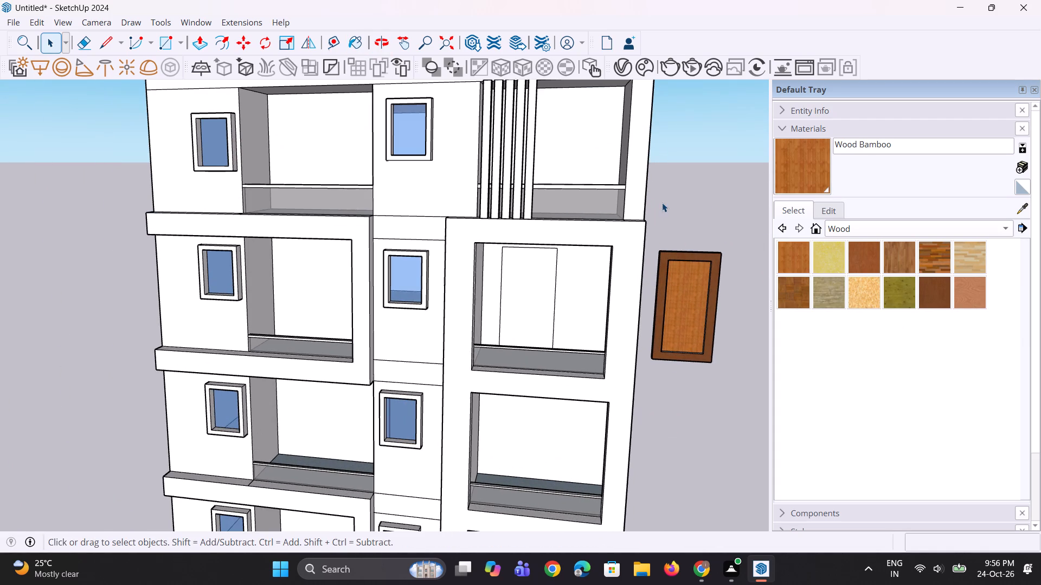
pyautogui.moveTo(655, 210); pyautogui.dragTo(722, 395)
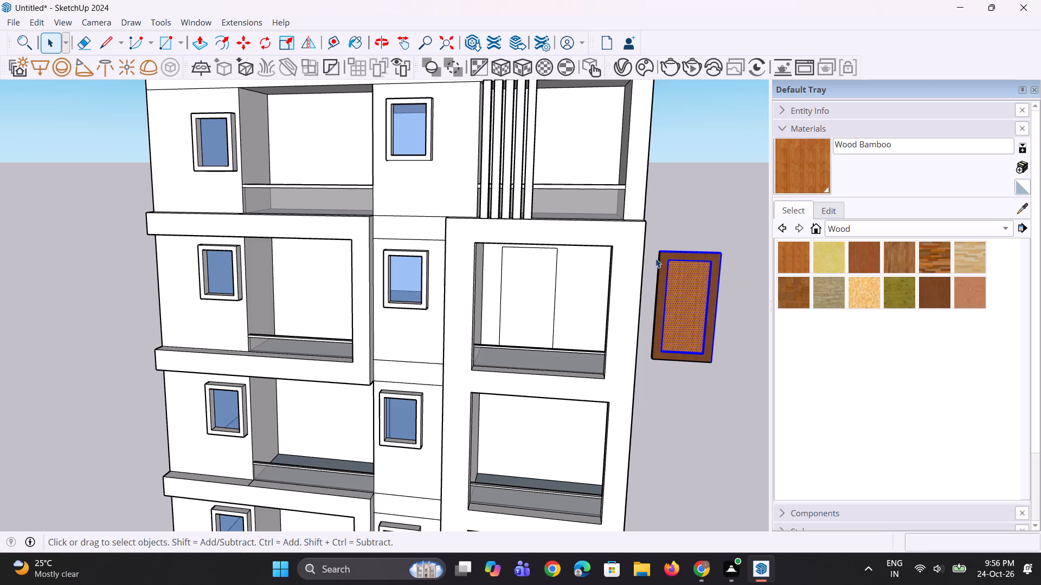
pyautogui.moveTo(651, 238); pyautogui.dragTo(744, 421)
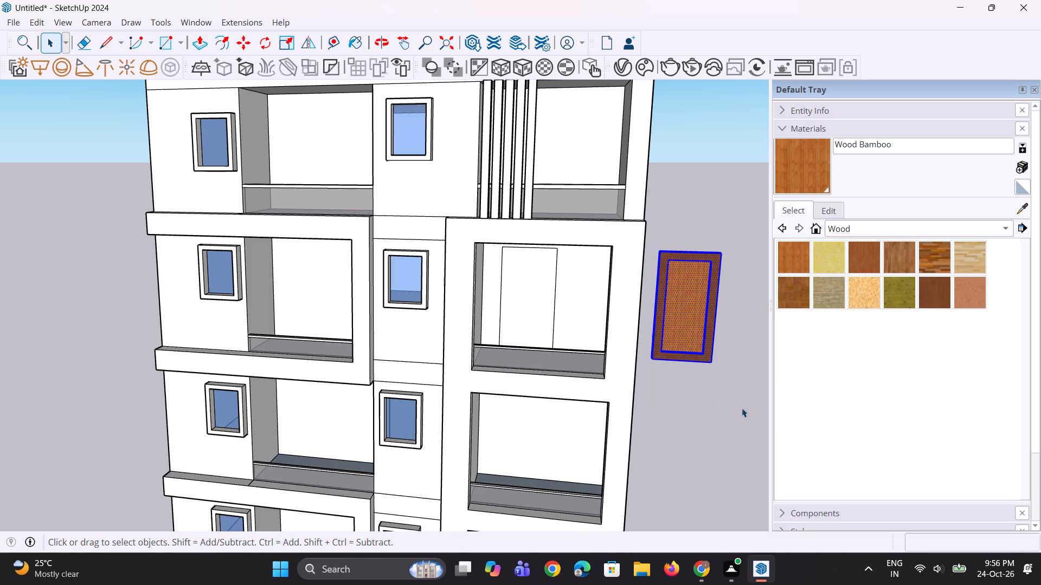
pyautogui.moveTo(721, 387); pyautogui.dragTo(698, 368, button='middle')
pyautogui.rightClick(703, 326)
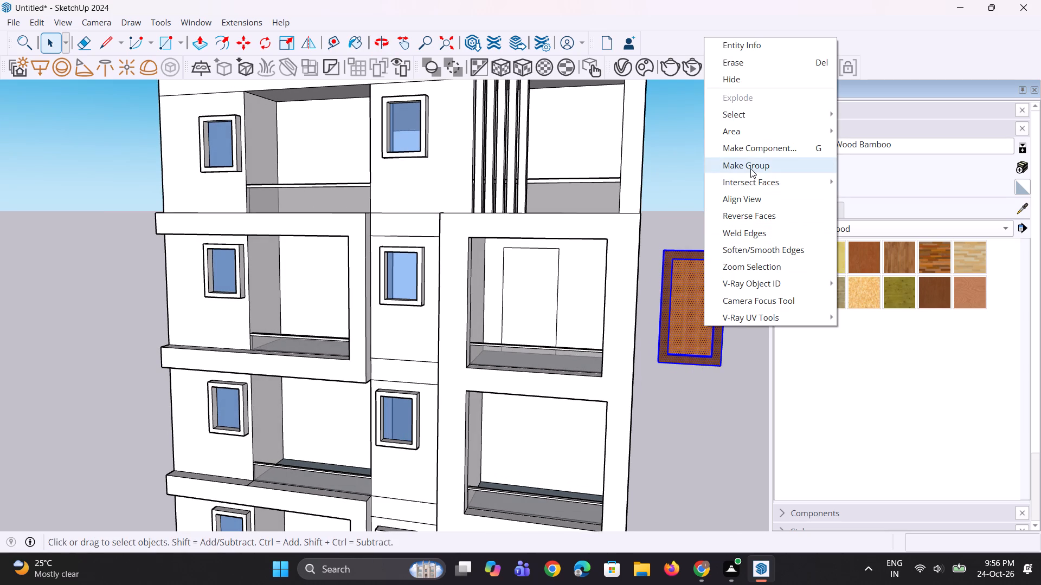
pyautogui.click(750, 168)
# Copy the door outline from the right-hand balcony wall to the same storey's left-hand balcony wall, about 25' 8" away.
pyautogui.scroll(-4, 670, 441)
pyautogui.scroll(1, 573, 371)
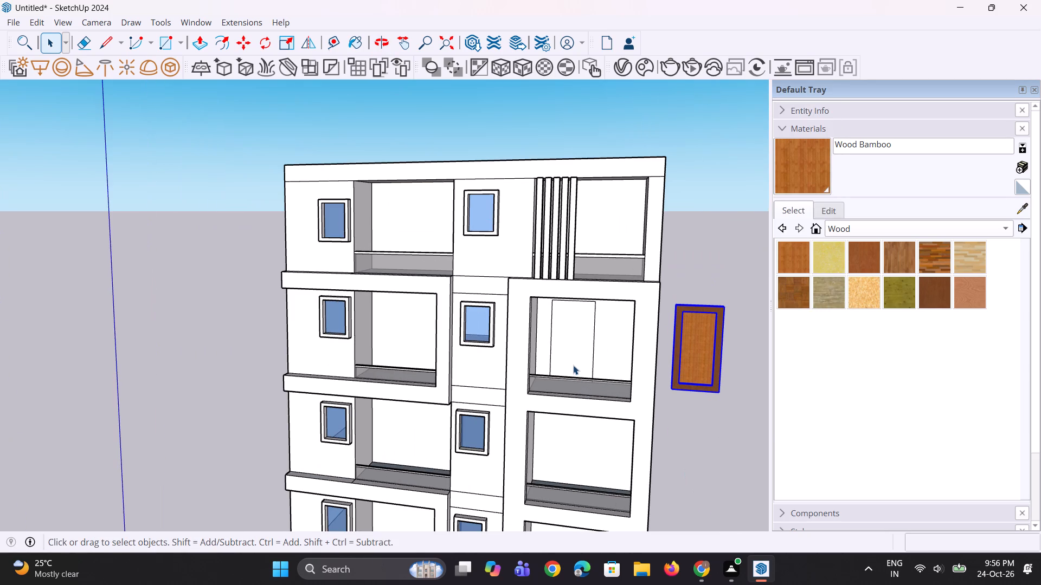
pyautogui.click(573, 365)
pyautogui.press('m')
pyautogui.click(573, 365)
pyautogui.scroll(2, 414, 354)
pyautogui.click(414, 354)
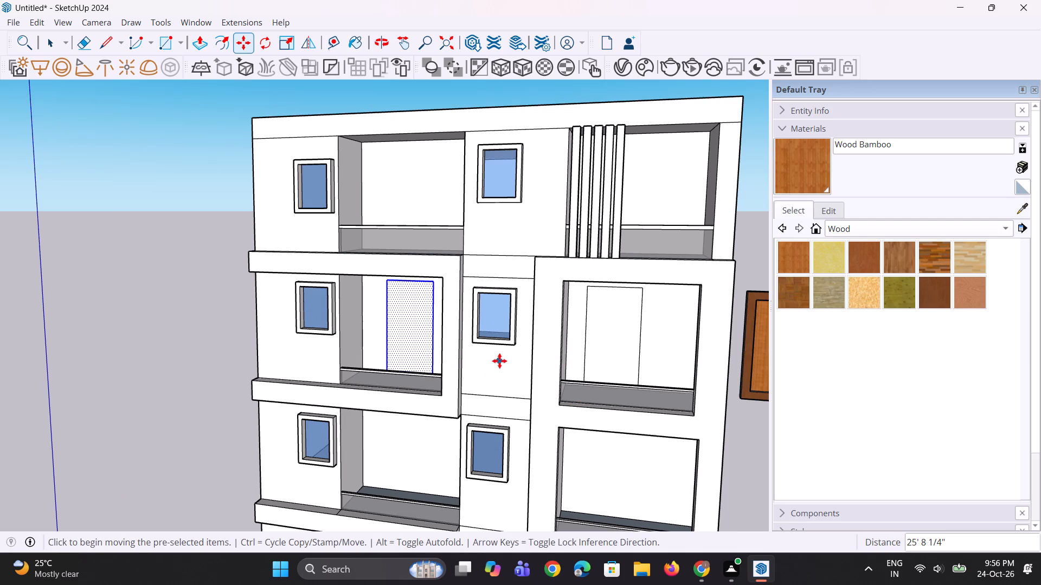
# Copy the right-hand door outline down about 16' 8" onto the third-from-top storey's right-hand balcony wall.
pyautogui.moveTo(499, 361); pyautogui.dragTo(514, 324, button='middle')
pyautogui.write(',M')
pyautogui.press('space')
pyautogui.click(600, 359)
pyautogui.press('m')
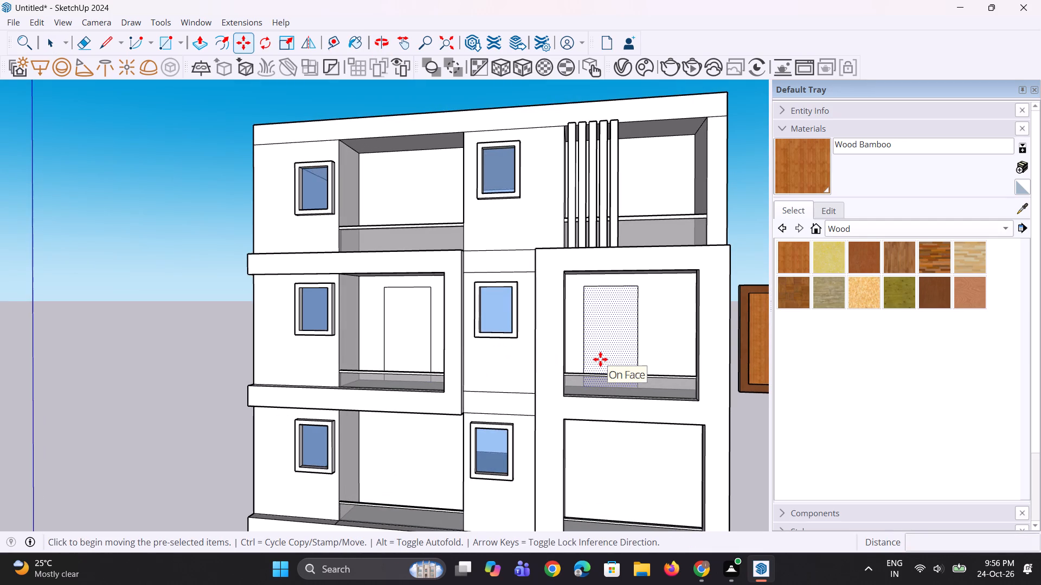
pyautogui.click(600, 359)
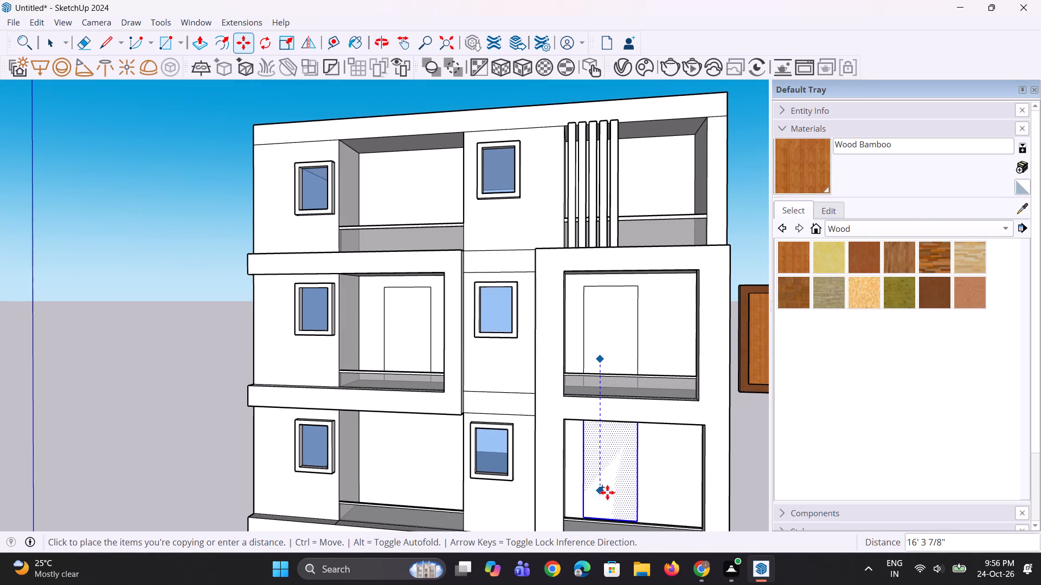
pyautogui.moveTo(603, 493); pyautogui.dragTo(604, 493, button='middle')
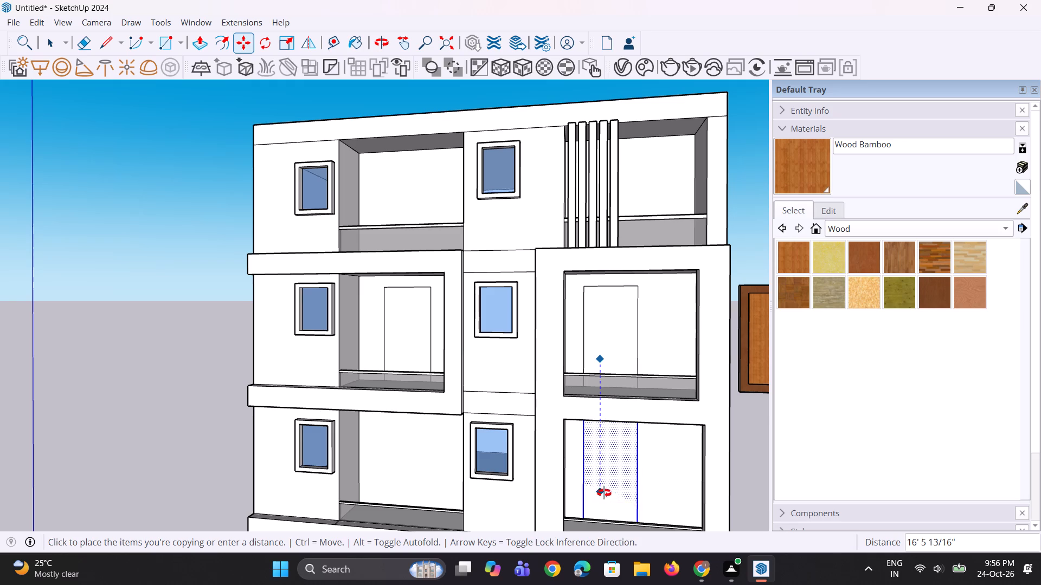
pyautogui.moveTo(604, 493); pyautogui.dragTo(606, 548, button='middle')
pyautogui.scroll(2, 611, 502)
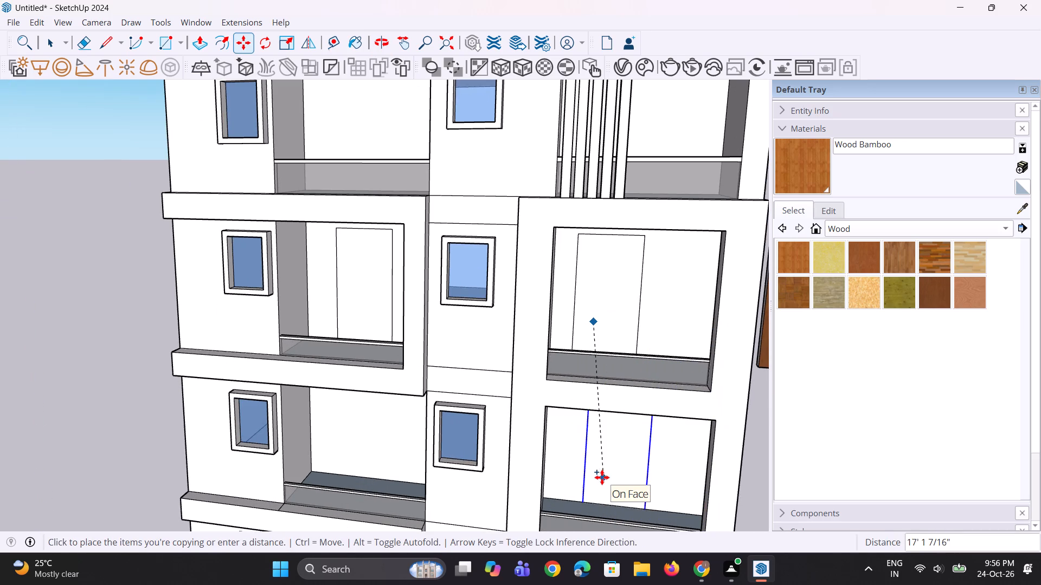
pyautogui.click(588, 473)
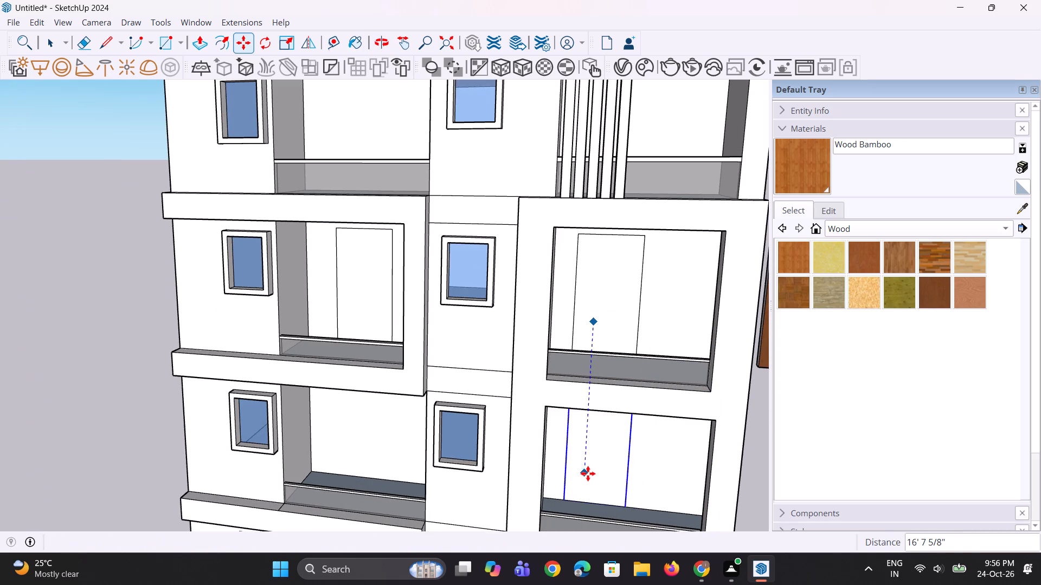
# Copy the door outline onto the left-hand balcony walls of the third- and fourth-from-top storeys.
pyautogui.scroll(-10, 592, 404)
pyautogui.scroll(3, 579, 469)
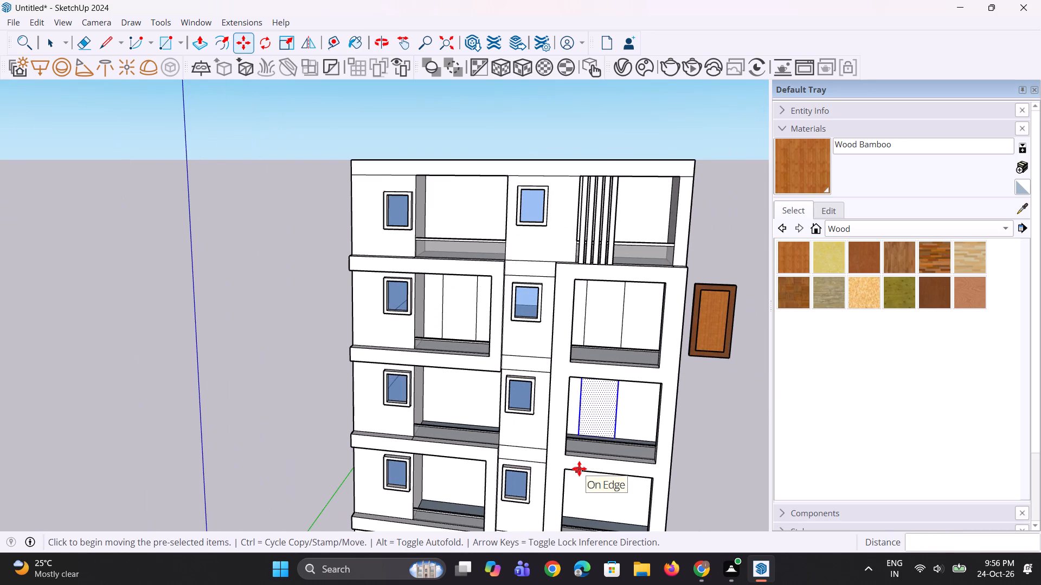
pyautogui.click(595, 435)
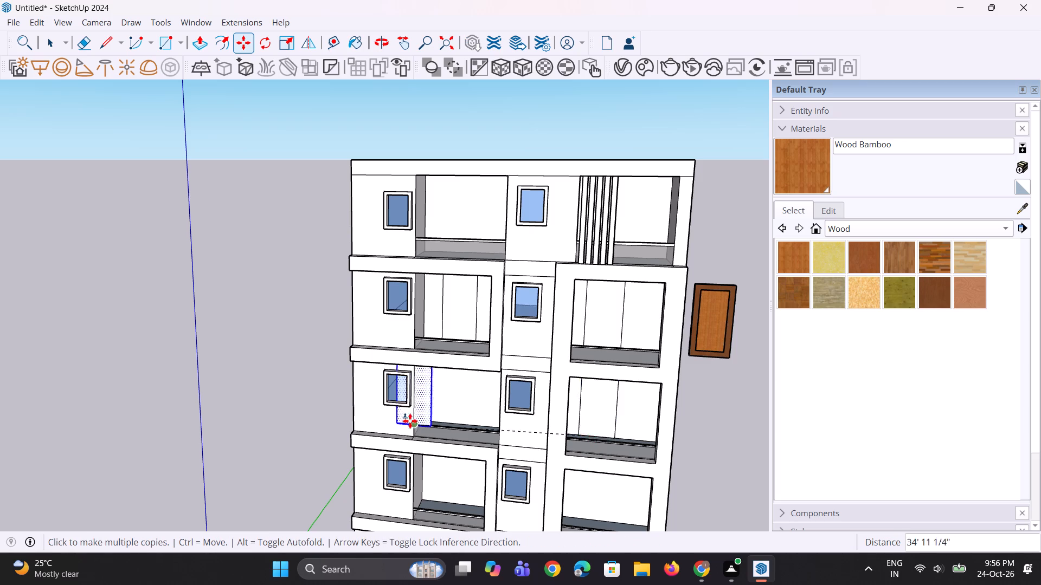
pyautogui.scroll(6, 410, 421)
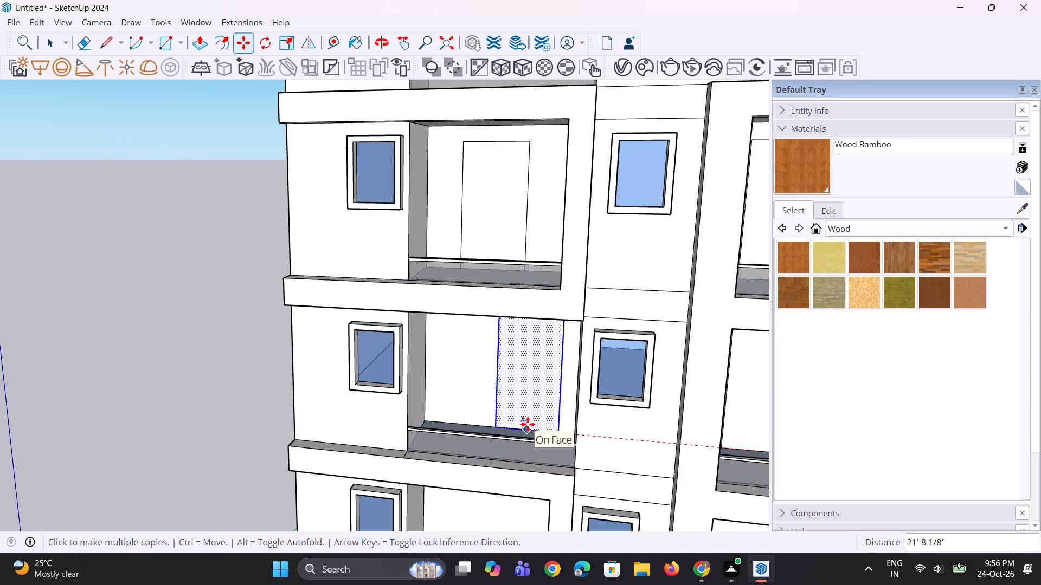
pyautogui.click(528, 424)
pyautogui.scroll(-9, 460, 406)
pyautogui.scroll(4, 461, 502)
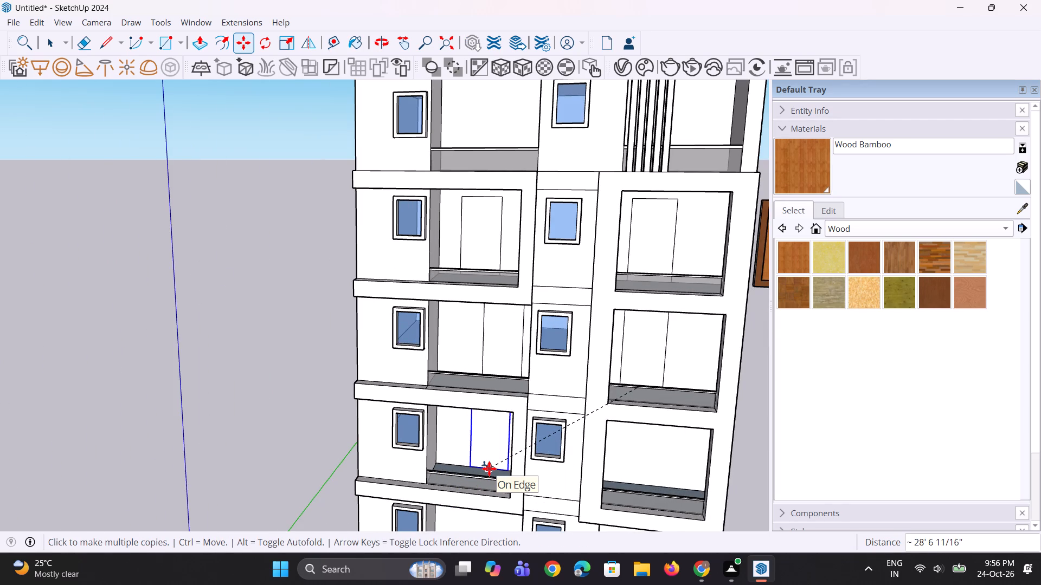
pyautogui.click(489, 469)
# Copy the door outline down about 16' 7" onto the fourth-from-top storey's right-hand balcony wall.
pyautogui.scroll(-5, 489, 459)
pyautogui.scroll(3, 663, 550)
pyautogui.scroll(3, 632, 504)
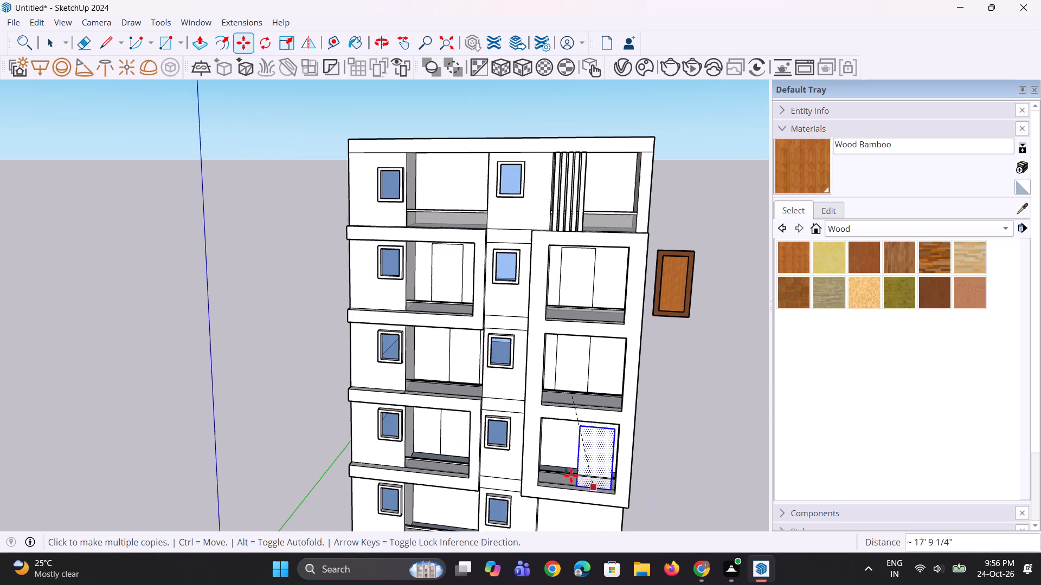
pyautogui.click(564, 468)
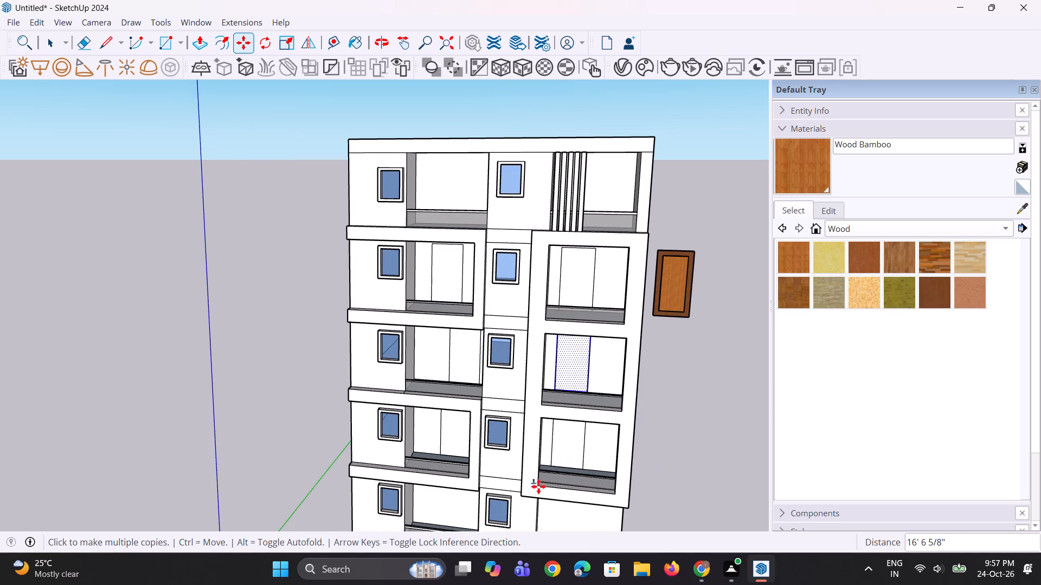
# Copy the door outline down about 33' onto the right-hand balcony wall of the fifth-from-top storey, just above the base.
pyautogui.scroll(-5, 535, 489)
pyautogui.scroll(4, 543, 545)
pyautogui.scroll(-3, 570, 463)
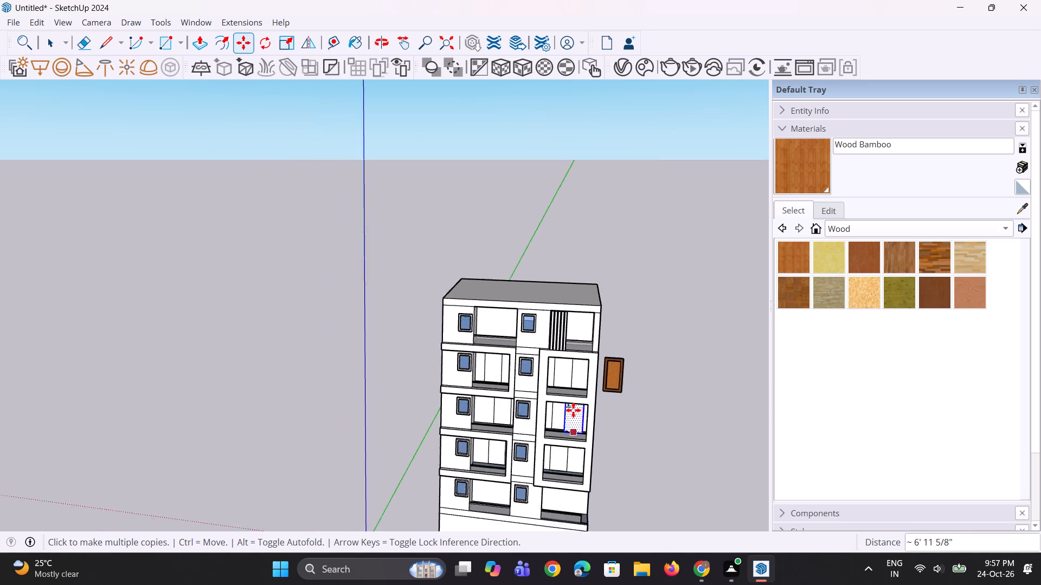
pyautogui.scroll(-6, 573, 410)
pyautogui.scroll(14, 564, 470)
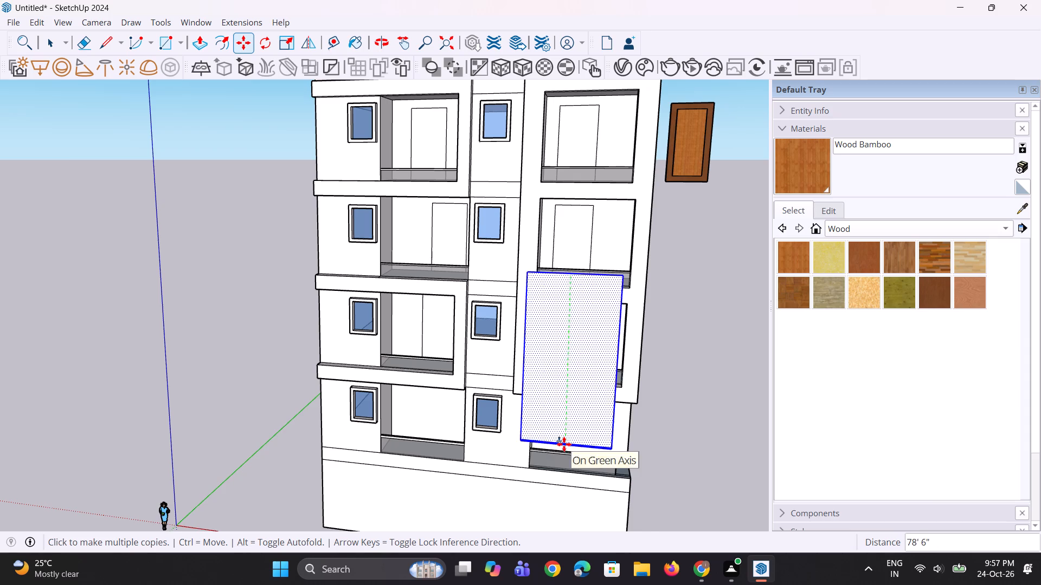
pyautogui.scroll(3, 561, 456)
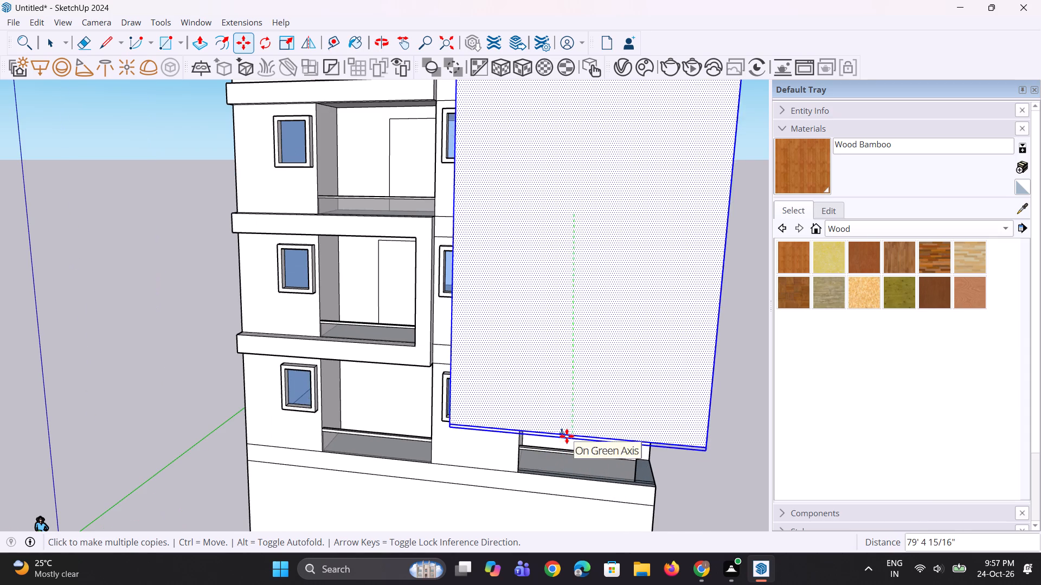
pyautogui.scroll(7, 567, 445)
pyautogui.moveTo(587, 442); pyautogui.dragTo(578, 500, button='middle')
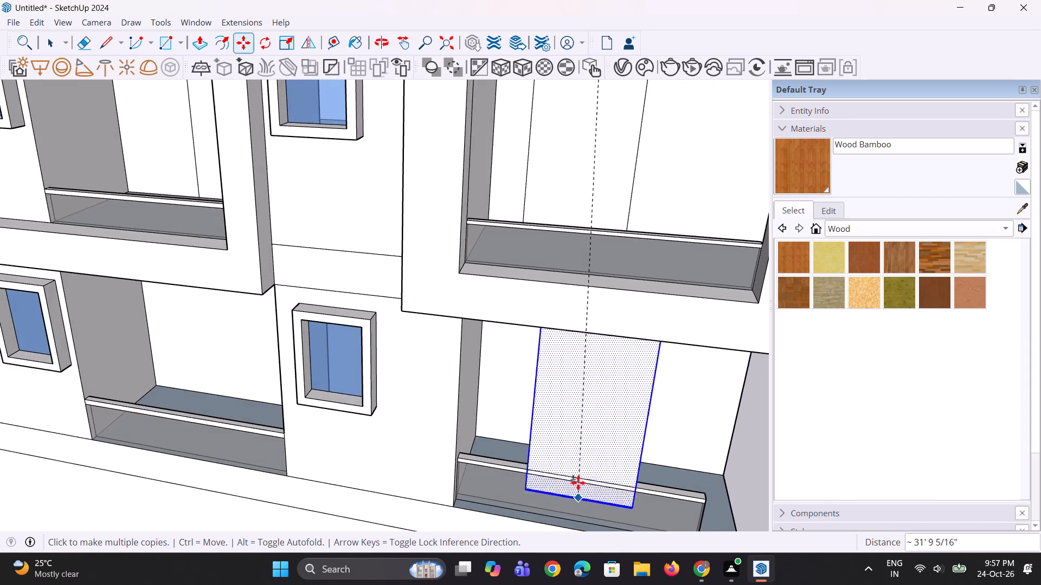
pyautogui.scroll(2, 578, 469)
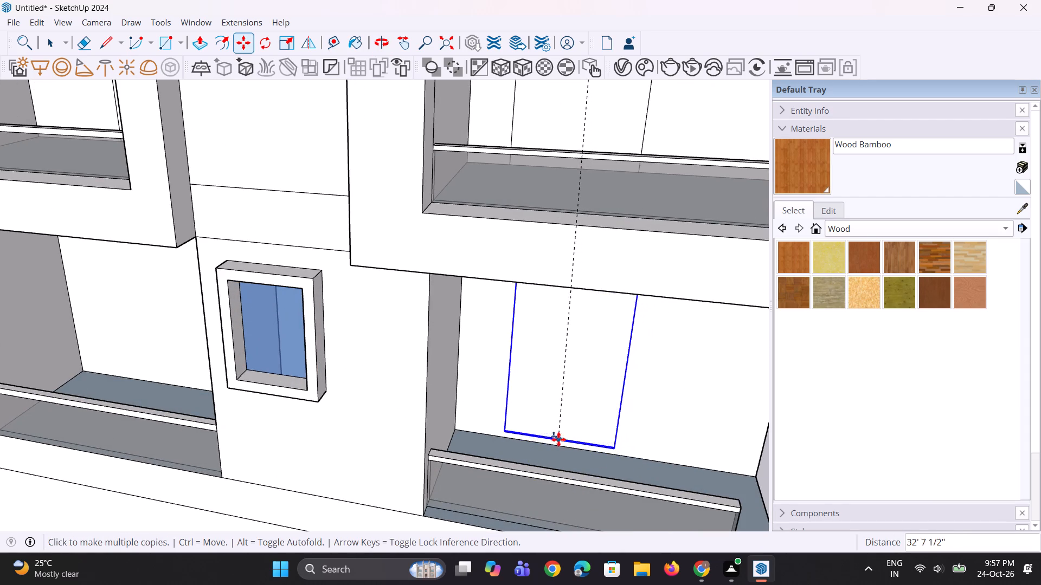
pyautogui.click(549, 443)
# Copy the door outline about 40' 9" away onto the left-hand balcony wall of the same lowest balcony storey and finish copying.
pyautogui.scroll(-9, 576, 443)
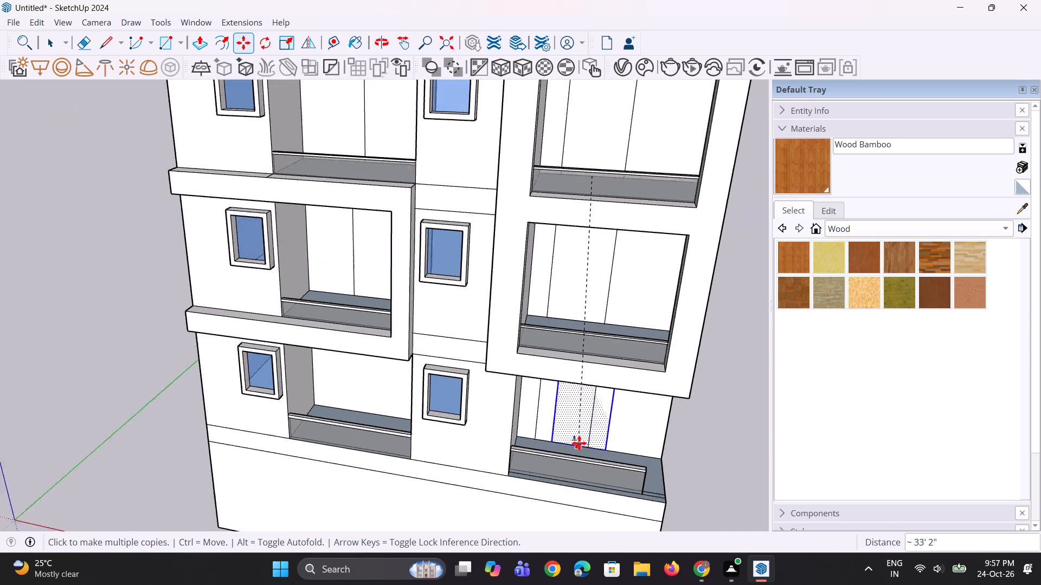
pyautogui.scroll(6, 368, 423)
pyautogui.moveTo(400, 400); pyautogui.dragTo(476, 437, button='middle')
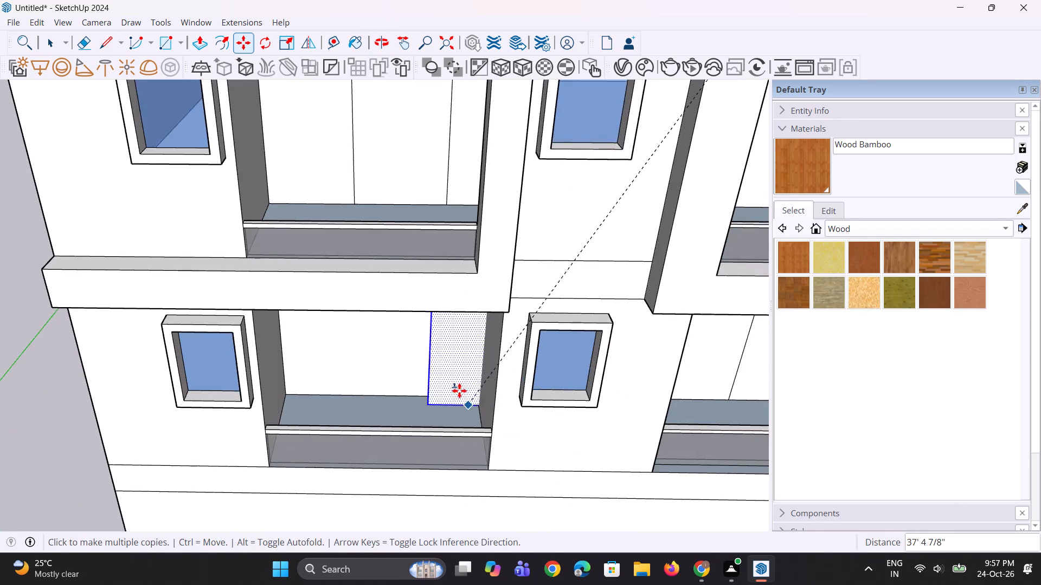
pyautogui.scroll(3, 459, 391)
pyautogui.click(368, 397)
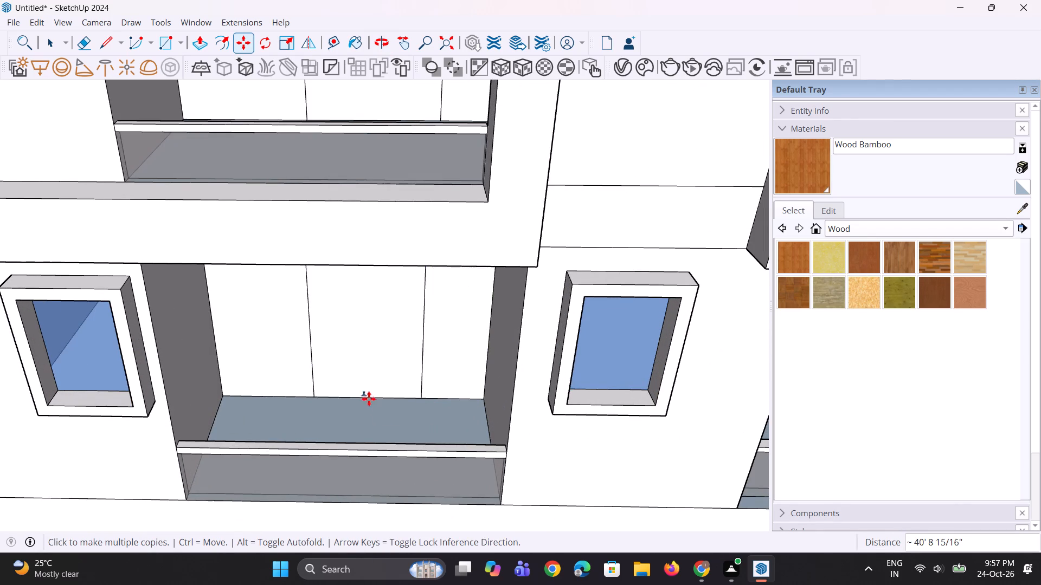
pyautogui.moveTo(402, 447); pyautogui.dragTo(403, 374, button='middle')
pyautogui.press('space')
pyautogui.scroll(-15, 403, 374)
pyautogui.press('space')
pyautogui.press('space')
pyautogui.moveTo(471, 400); pyautogui.dragTo(454, 399, button='middle')
pyautogui.scroll(-5, 549, 198)
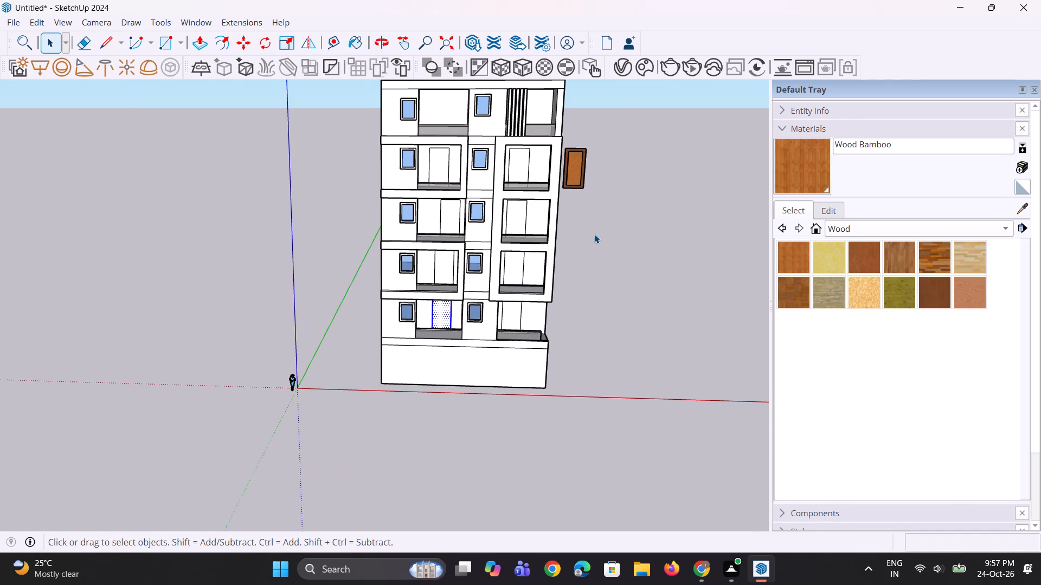
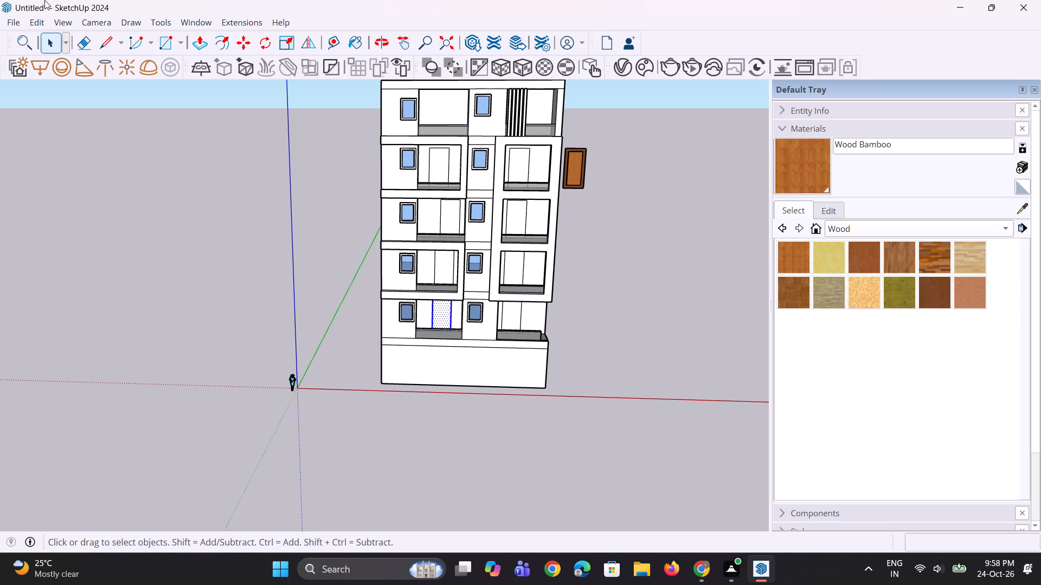
# Look over the full front elevation to check which balconies have a door outline.
pyautogui.scroll(-3, 36, 0)
pyautogui.scroll(-4, 192, 301)
pyautogui.moveTo(212, 299); pyautogui.dragTo(197, 290, button='middle')
pyautogui.scroll(4, 365, 213)
pyautogui.scroll(-1, 320, 254)
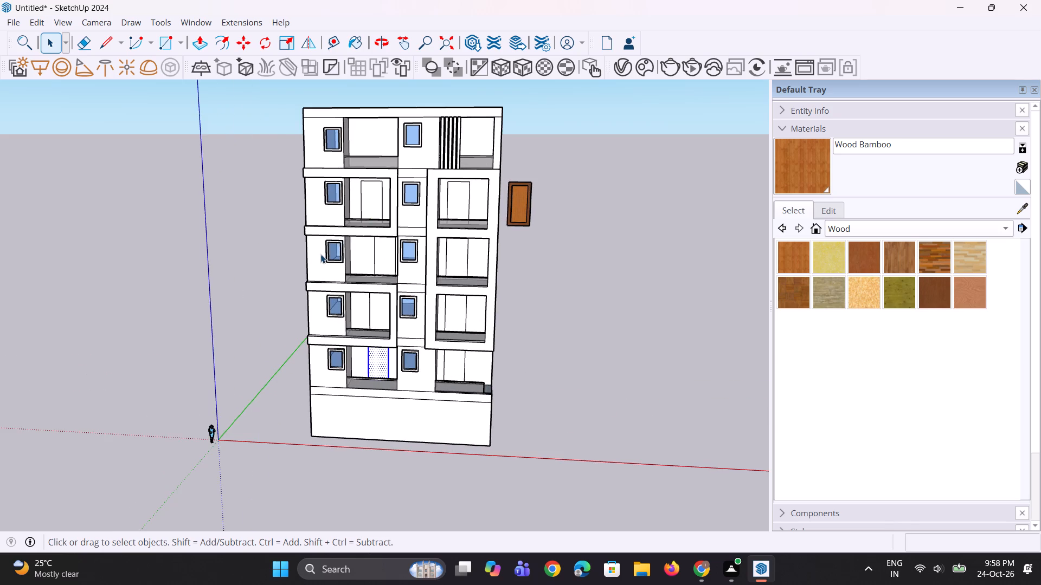
pyautogui.scroll(-1, 320, 254)
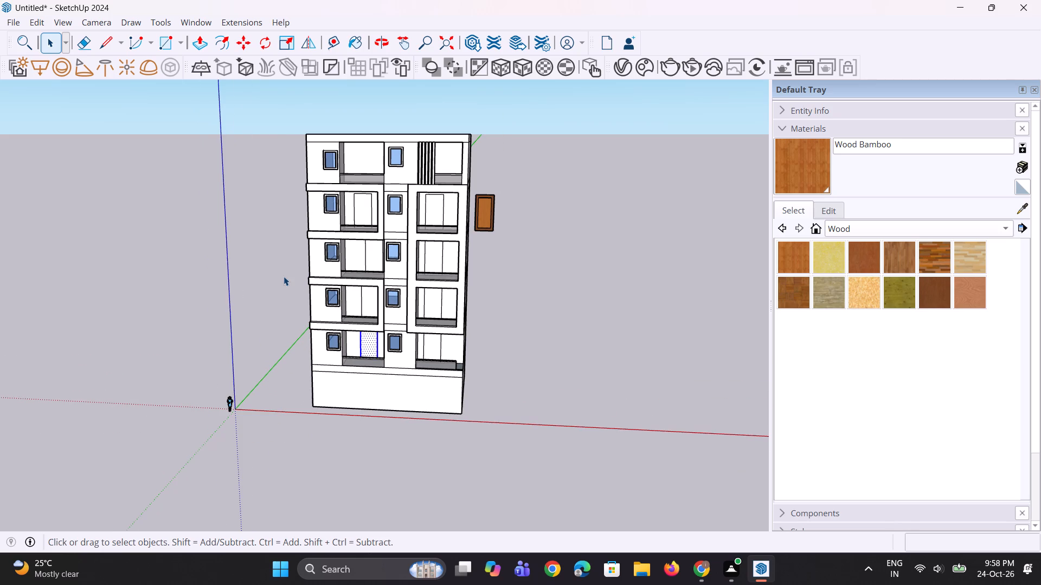
pyautogui.scroll(-2, 264, 311)
pyautogui.scroll(-2, 336, 343)
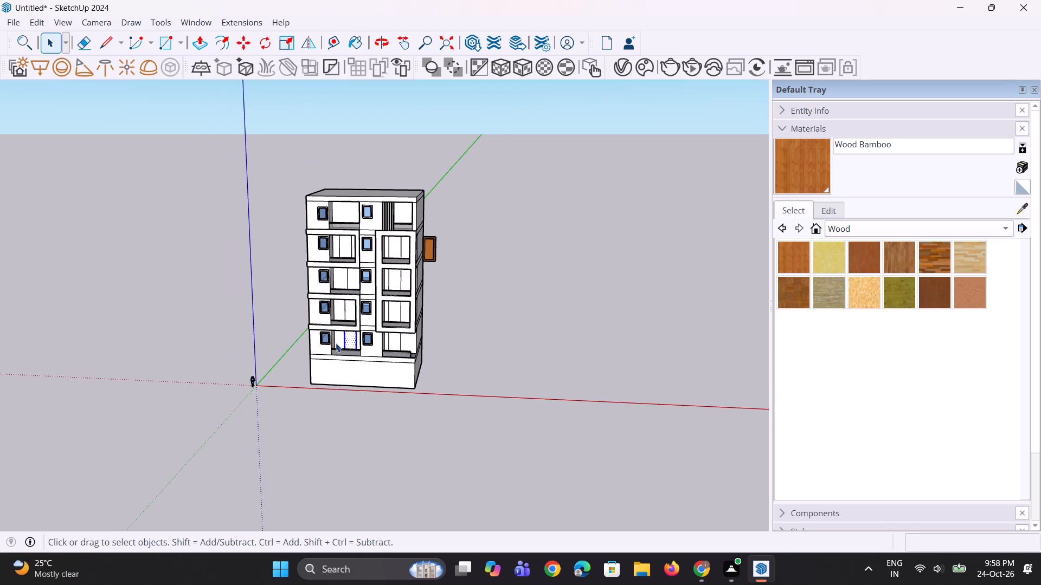
pyautogui.scroll(4, 401, 195)
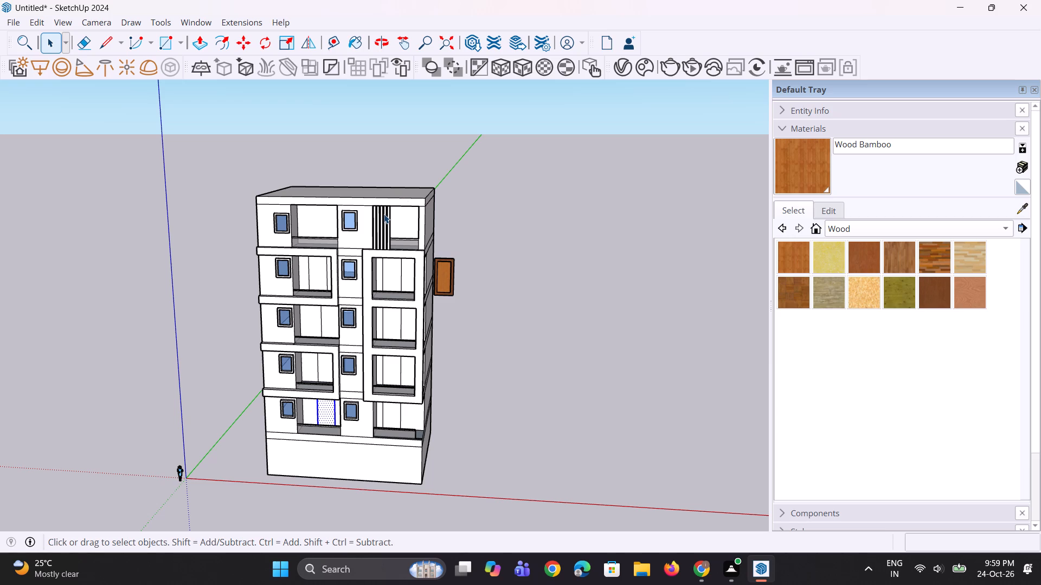
pyautogui.scroll(-2, 404, 339)
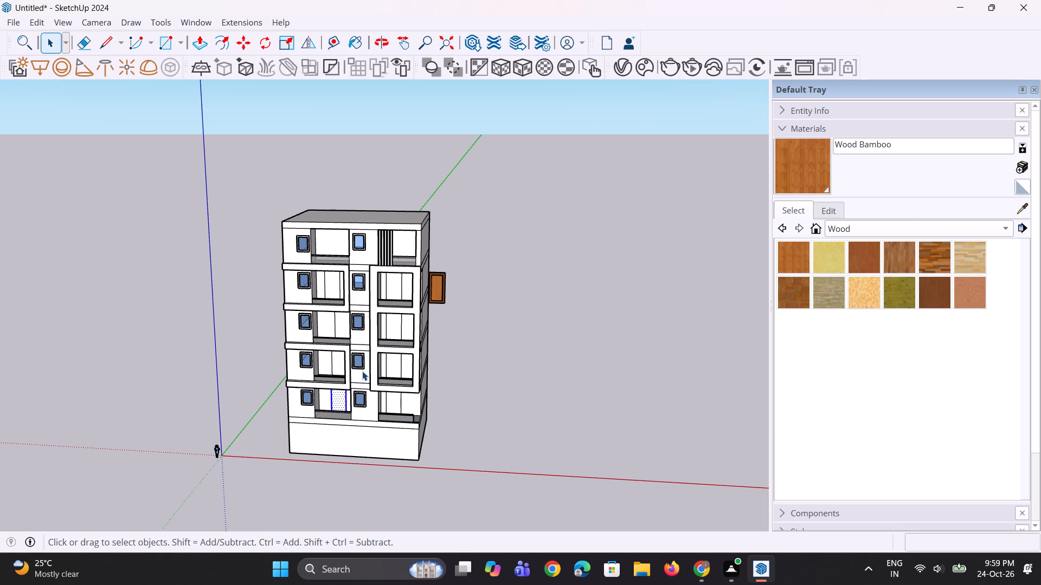
pyautogui.scroll(-2, 432, 352)
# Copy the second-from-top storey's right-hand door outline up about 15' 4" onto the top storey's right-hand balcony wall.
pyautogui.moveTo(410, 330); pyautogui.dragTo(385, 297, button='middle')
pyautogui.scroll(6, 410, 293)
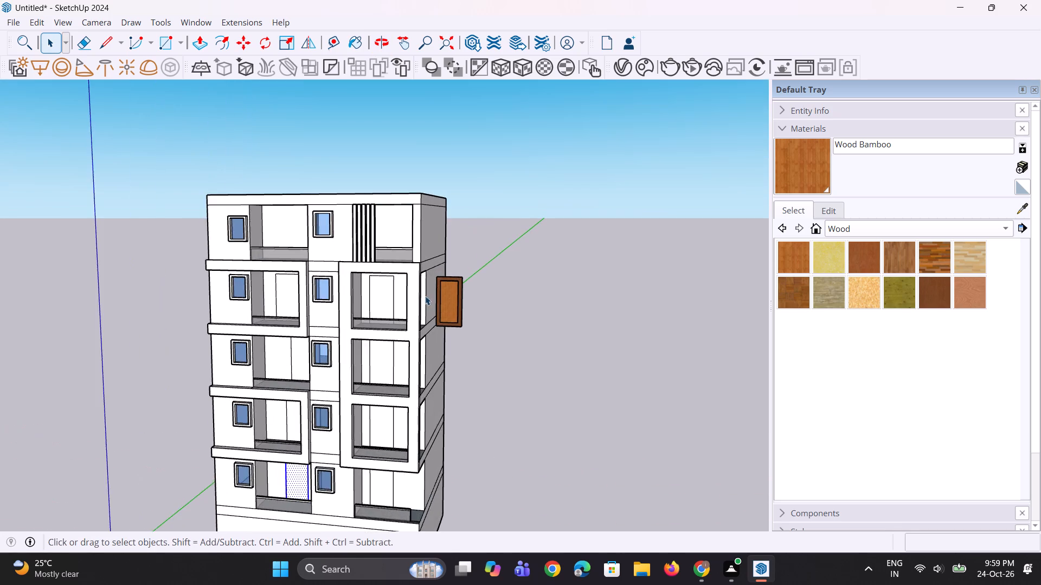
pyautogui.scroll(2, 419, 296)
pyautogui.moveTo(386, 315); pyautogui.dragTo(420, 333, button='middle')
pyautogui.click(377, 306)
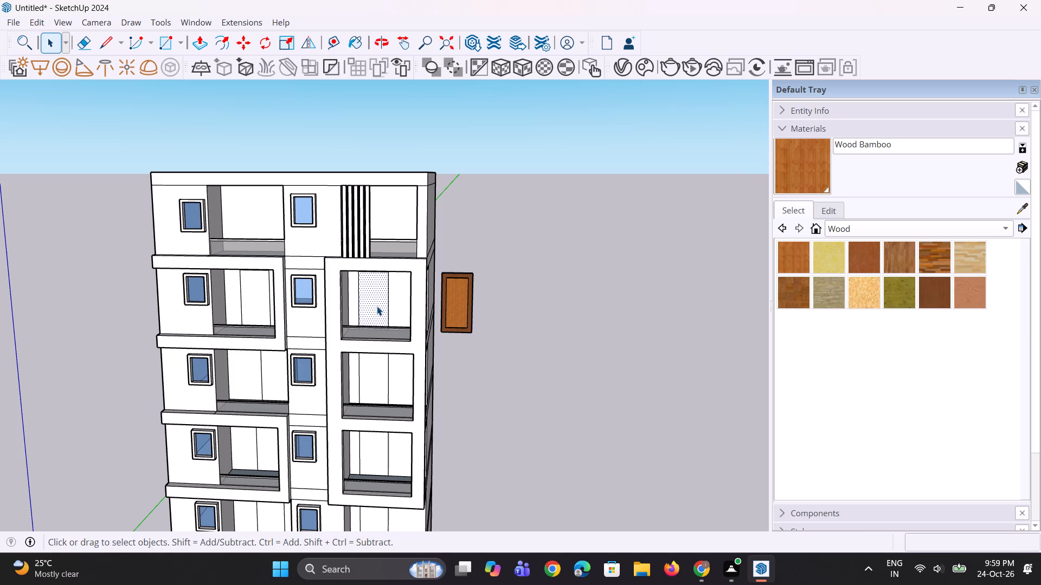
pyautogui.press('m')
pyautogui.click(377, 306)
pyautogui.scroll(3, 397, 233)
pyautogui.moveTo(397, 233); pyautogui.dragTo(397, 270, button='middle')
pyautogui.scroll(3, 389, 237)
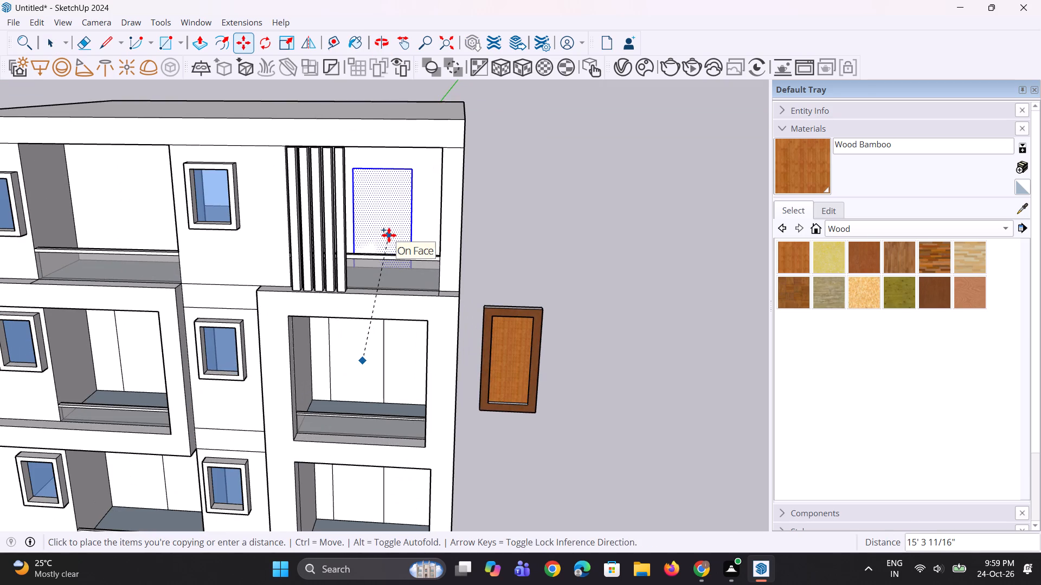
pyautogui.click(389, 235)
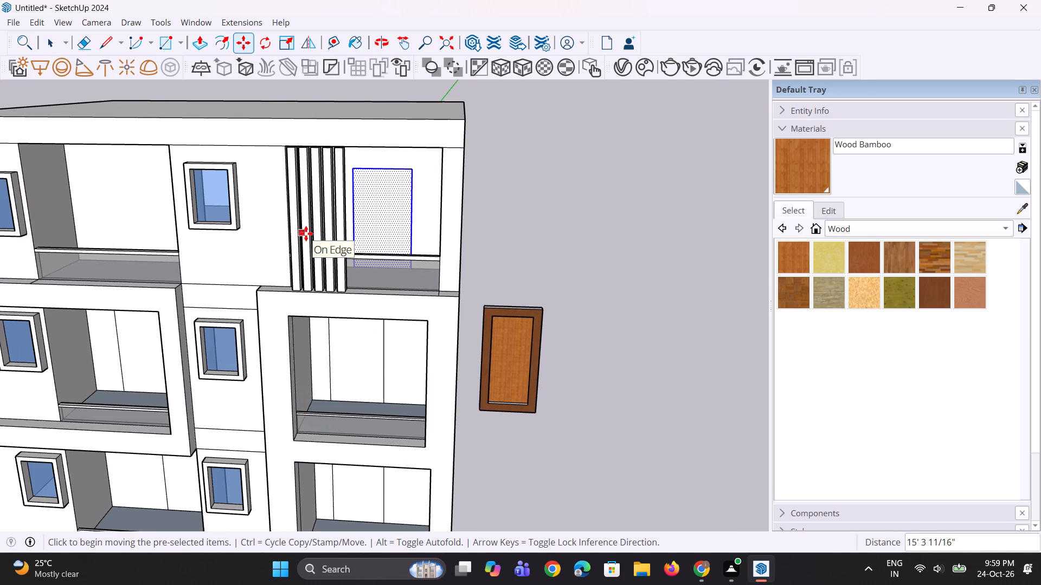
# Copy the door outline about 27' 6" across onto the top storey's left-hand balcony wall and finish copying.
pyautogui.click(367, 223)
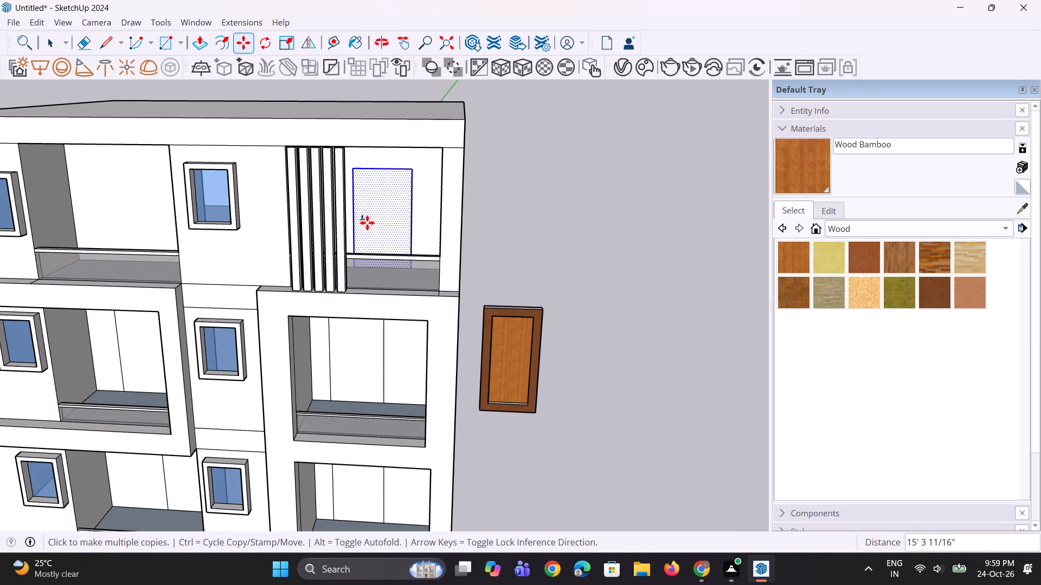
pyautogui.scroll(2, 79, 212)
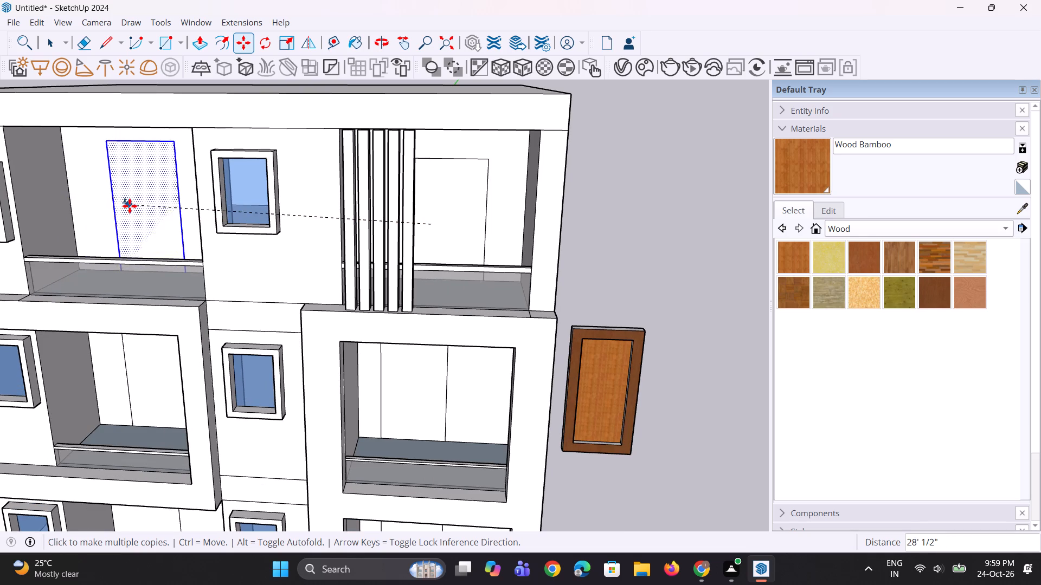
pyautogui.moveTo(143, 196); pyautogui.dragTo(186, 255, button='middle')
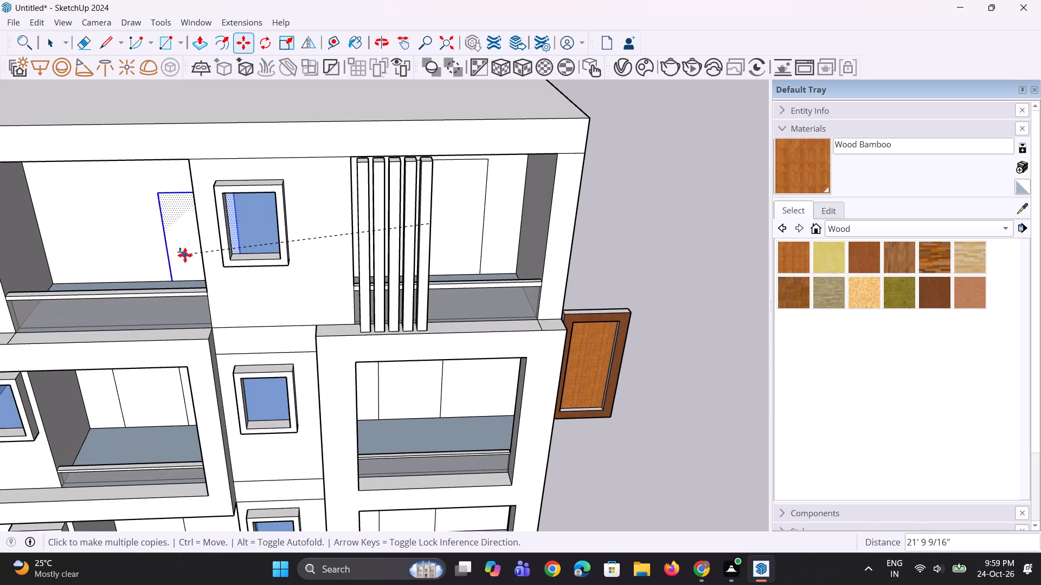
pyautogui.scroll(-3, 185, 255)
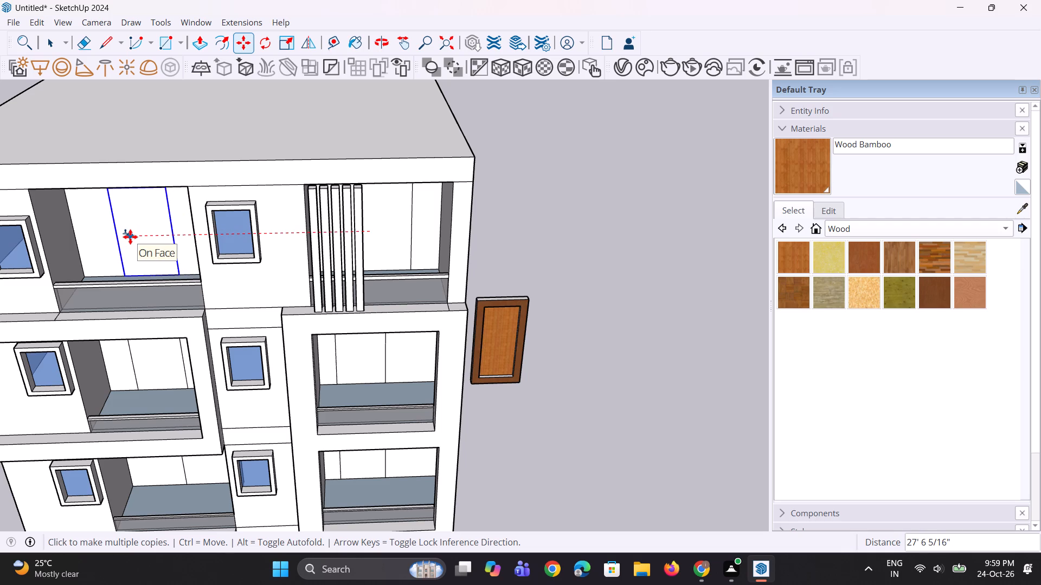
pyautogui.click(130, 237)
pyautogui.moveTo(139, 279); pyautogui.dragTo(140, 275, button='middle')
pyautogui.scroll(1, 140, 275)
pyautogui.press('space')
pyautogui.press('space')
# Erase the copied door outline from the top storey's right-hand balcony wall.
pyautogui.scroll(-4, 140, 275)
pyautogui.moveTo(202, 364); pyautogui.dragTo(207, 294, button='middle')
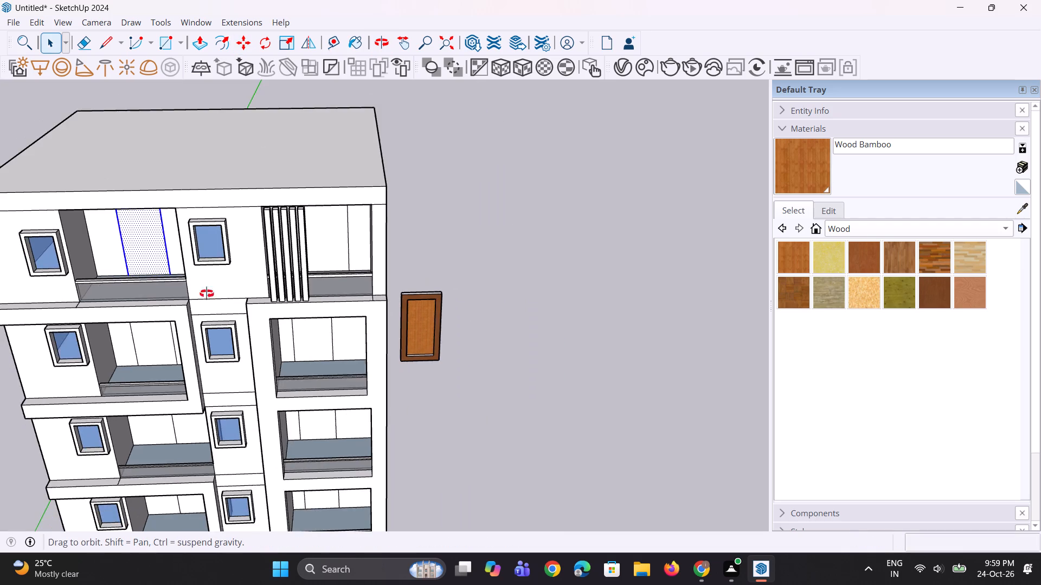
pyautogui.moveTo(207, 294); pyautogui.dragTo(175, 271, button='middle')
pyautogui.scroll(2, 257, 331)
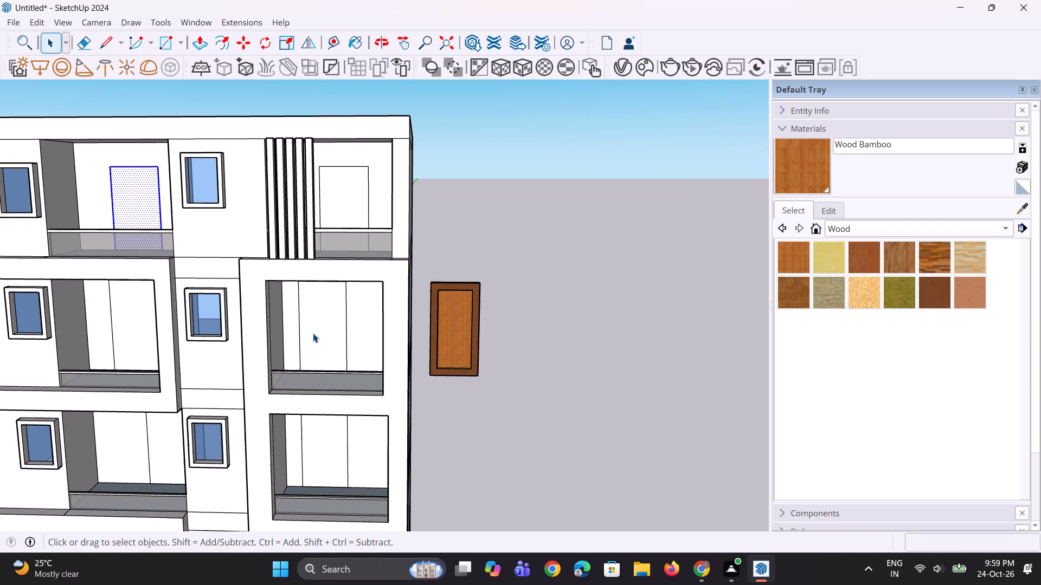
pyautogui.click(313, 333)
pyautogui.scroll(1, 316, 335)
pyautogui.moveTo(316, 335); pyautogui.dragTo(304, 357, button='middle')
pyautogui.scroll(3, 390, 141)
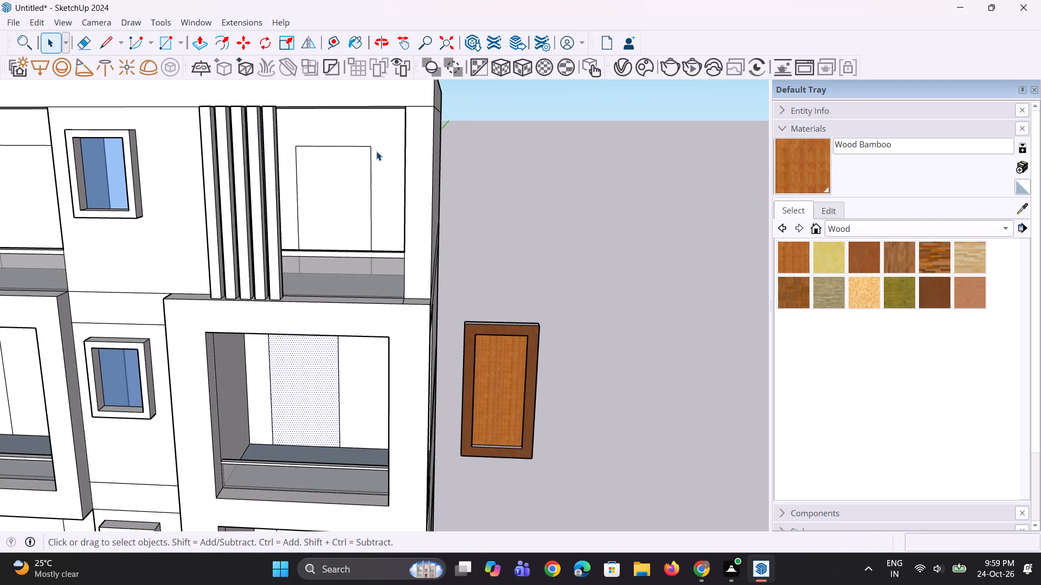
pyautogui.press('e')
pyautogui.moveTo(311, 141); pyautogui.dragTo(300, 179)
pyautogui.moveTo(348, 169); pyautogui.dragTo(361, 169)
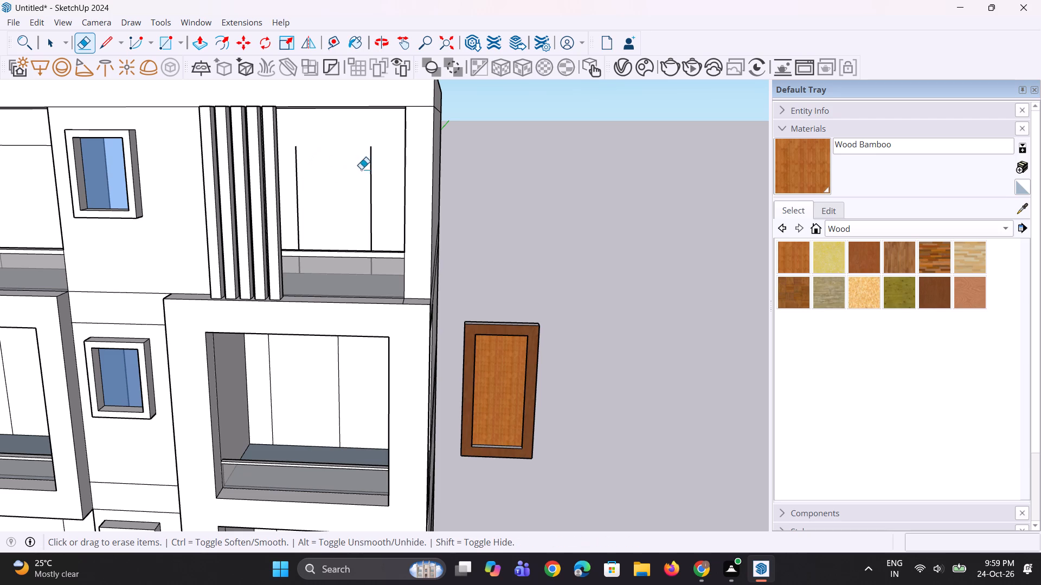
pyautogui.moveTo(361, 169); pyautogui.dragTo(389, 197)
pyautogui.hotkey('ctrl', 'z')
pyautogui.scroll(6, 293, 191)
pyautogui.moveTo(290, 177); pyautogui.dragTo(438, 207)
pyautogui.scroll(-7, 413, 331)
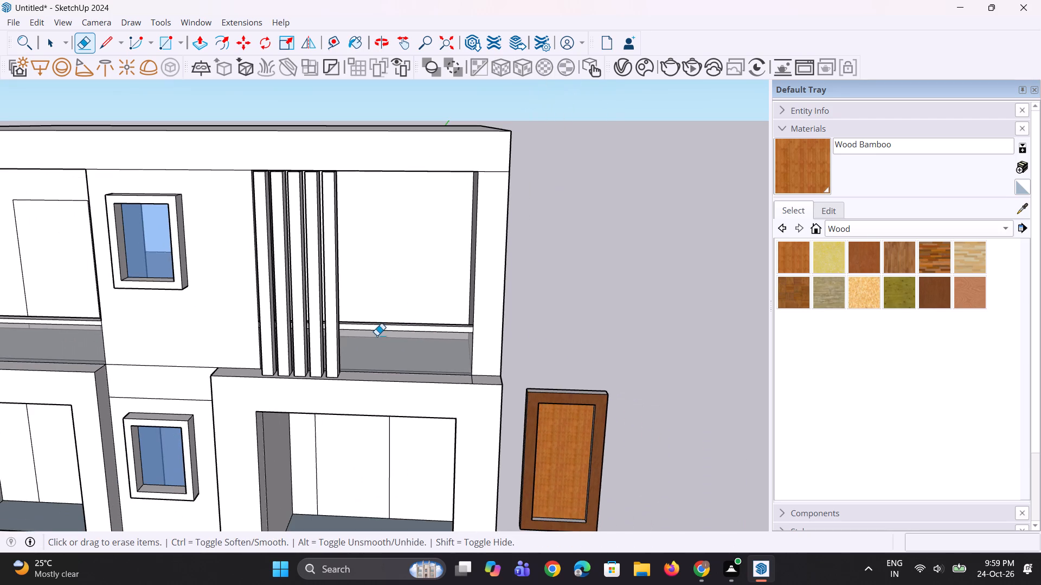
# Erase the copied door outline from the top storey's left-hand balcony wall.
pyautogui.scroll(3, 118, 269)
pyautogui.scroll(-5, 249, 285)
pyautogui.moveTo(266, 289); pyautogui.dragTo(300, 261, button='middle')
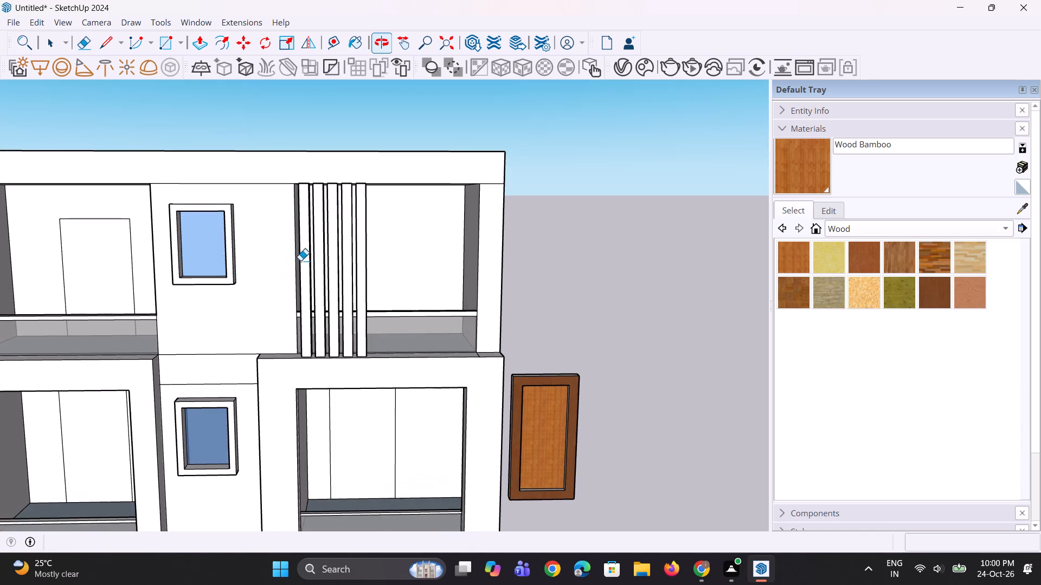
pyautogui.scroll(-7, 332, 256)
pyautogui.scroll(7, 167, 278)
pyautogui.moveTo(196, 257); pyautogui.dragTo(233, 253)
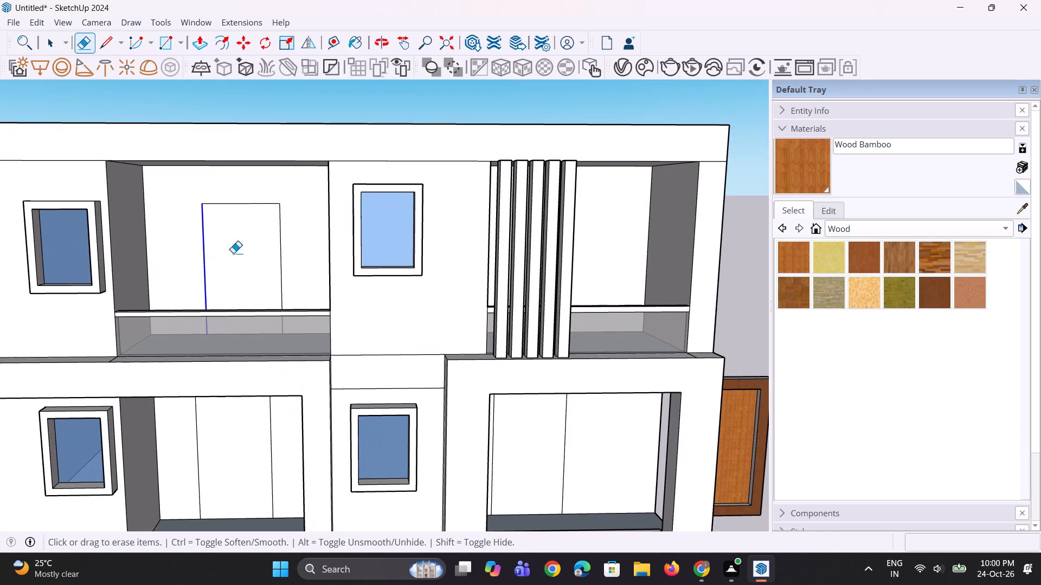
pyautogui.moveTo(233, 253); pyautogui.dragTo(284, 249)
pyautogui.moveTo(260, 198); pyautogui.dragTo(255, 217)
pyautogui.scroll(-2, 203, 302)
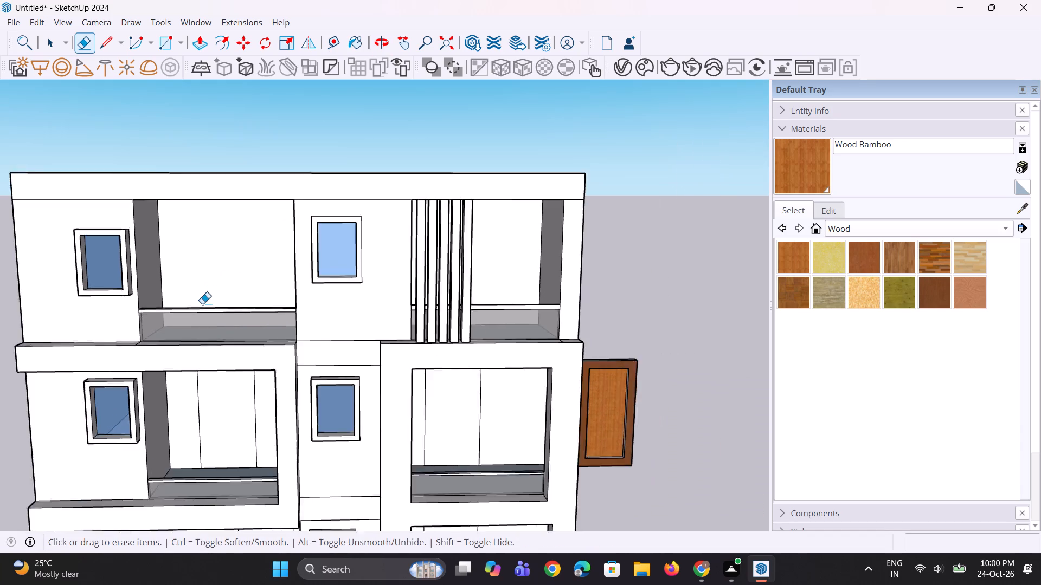
# Copy the second-from-top storey's right-hand door face up about 16' 10" onto the top storey's right-hand balcony wall at floor level.
pyautogui.scroll(-8, 202, 304)
pyautogui.moveTo(249, 403); pyautogui.dragTo(238, 368, button='middle')
pyautogui.scroll(1, 249, 403)
pyautogui.scroll(-5, 70, 369)
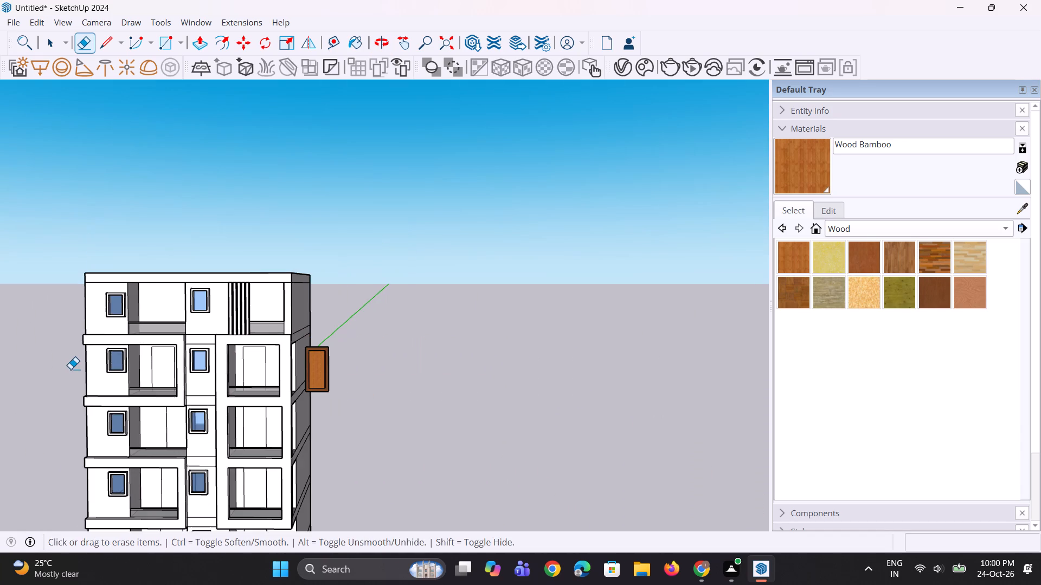
pyautogui.moveTo(72, 418); pyautogui.dragTo(67, 414, button='middle')
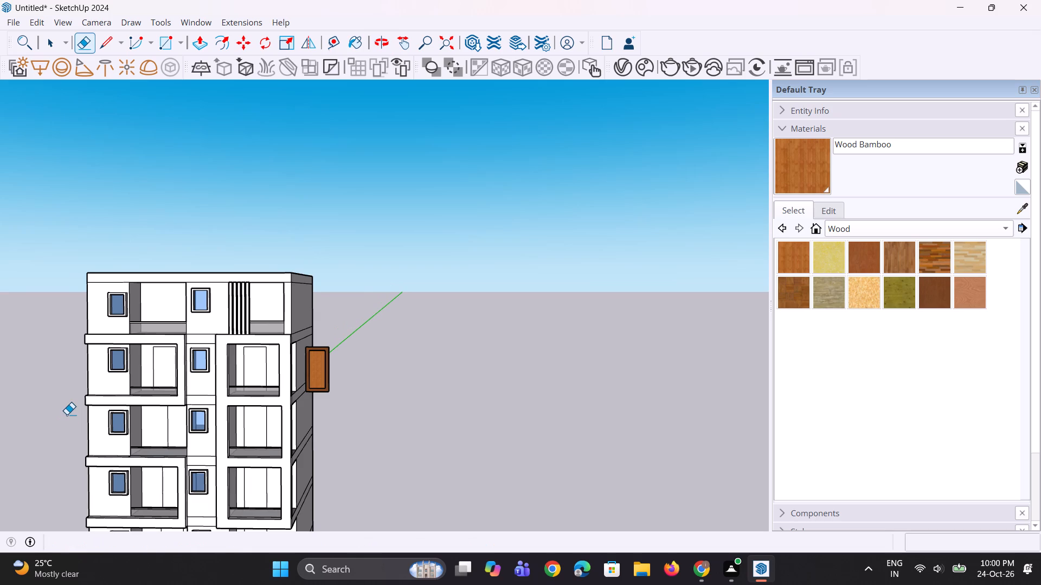
pyautogui.scroll(-3, 67, 414)
pyautogui.scroll(2, 67, 414)
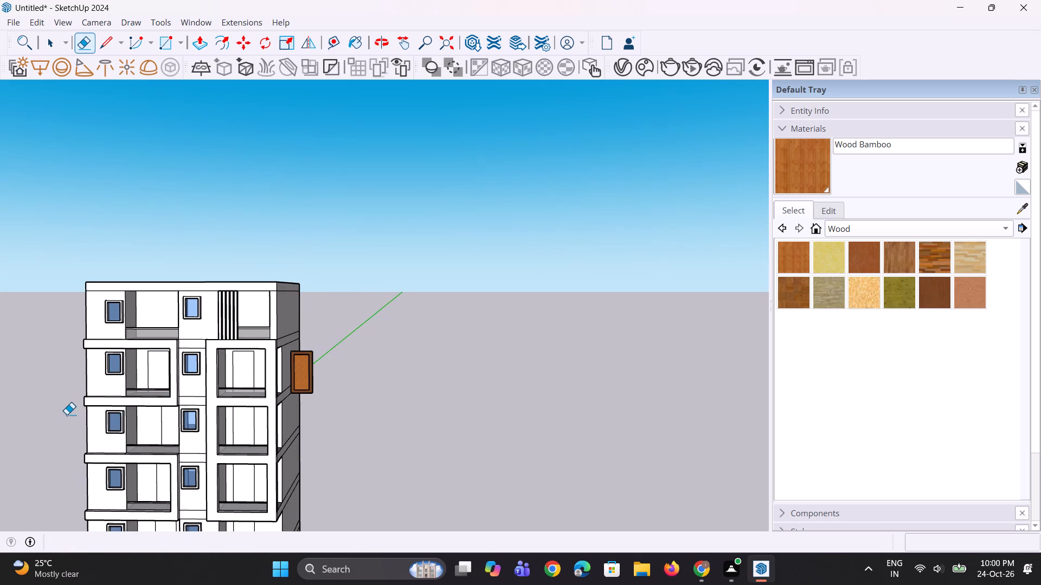
pyautogui.scroll(2, 67, 414)
pyautogui.press('space')
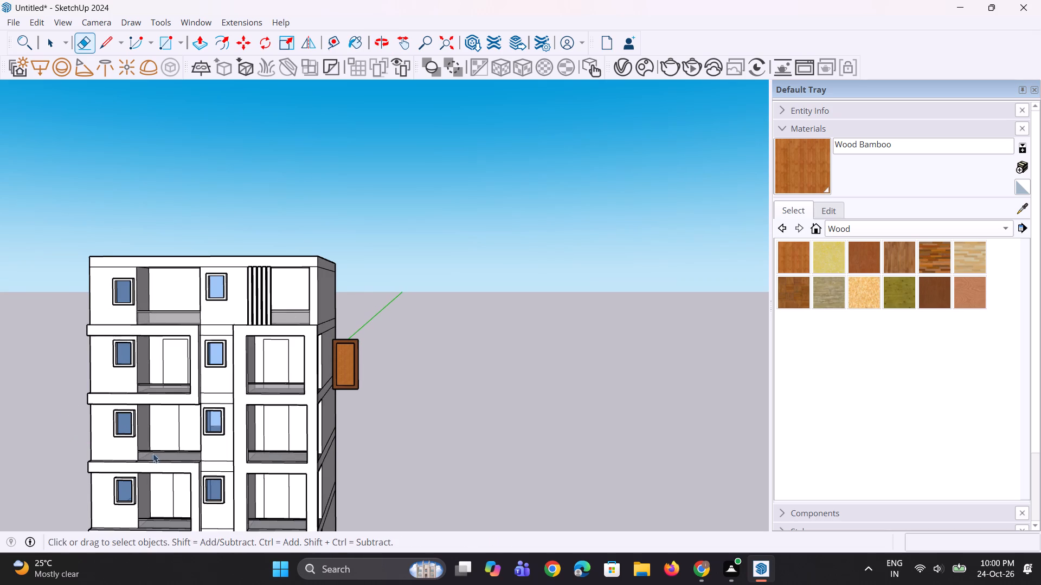
pyautogui.press('space')
pyautogui.click(283, 360)
pyautogui.moveTo(259, 377); pyautogui.dragTo(299, 441, button='middle')
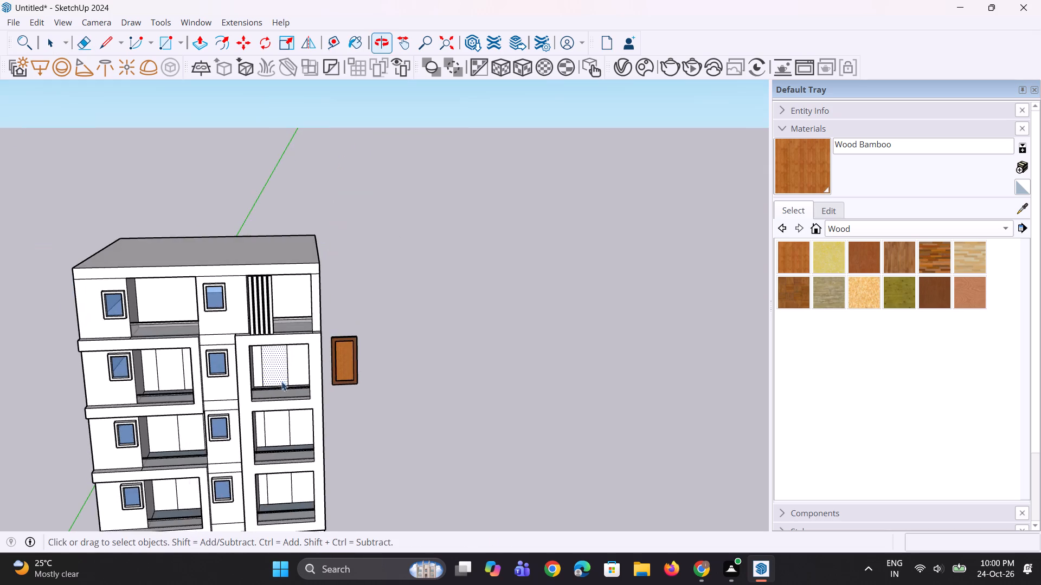
pyautogui.scroll(3, 279, 367)
pyautogui.press('m')
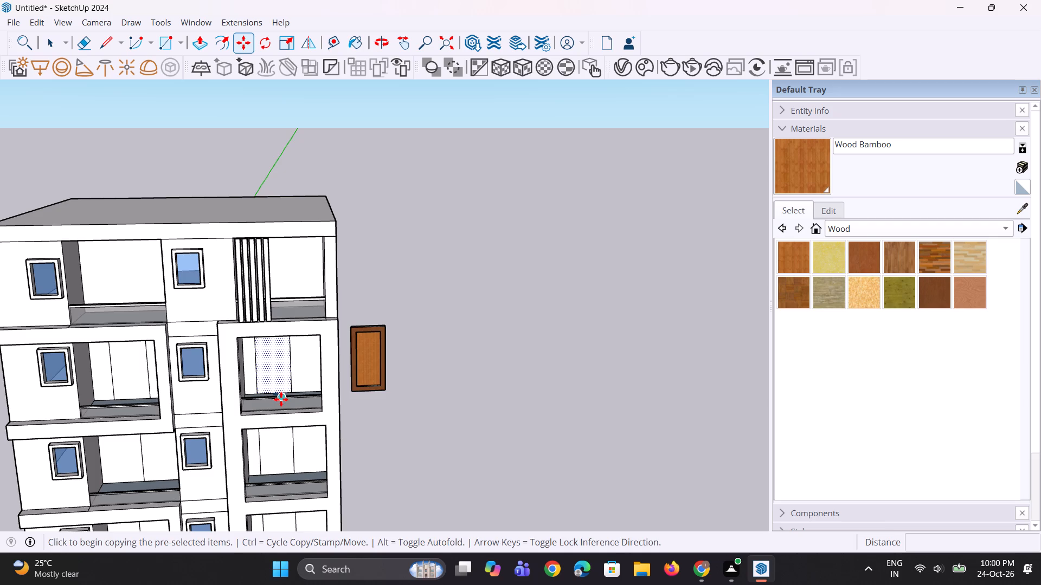
pyautogui.moveTo(291, 387); pyautogui.dragTo(290, 401, button='middle')
pyautogui.scroll(3, 290, 396)
pyautogui.click(294, 387)
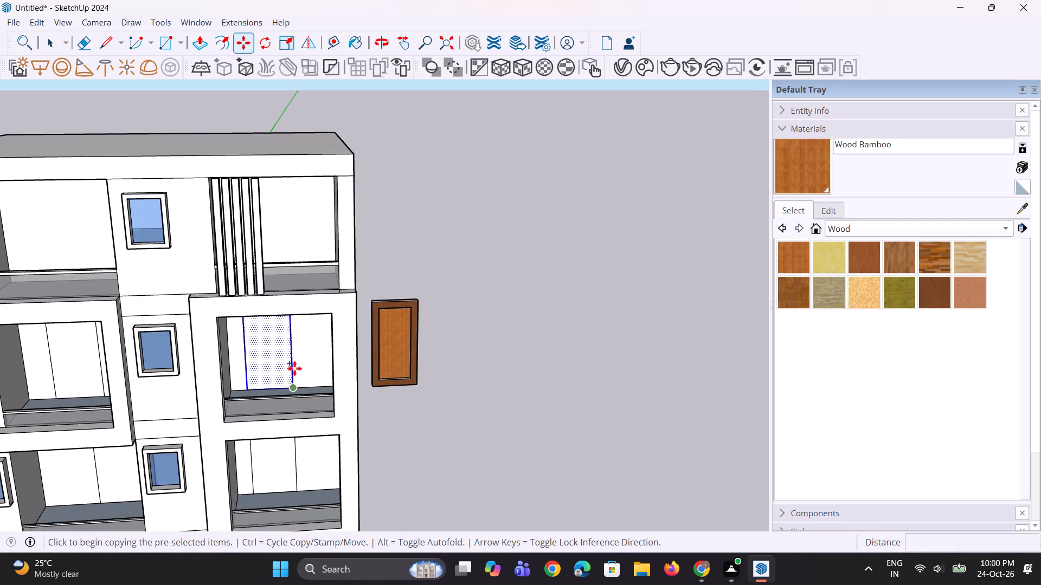
pyautogui.scroll(1, 312, 248)
pyautogui.moveTo(309, 246); pyautogui.dragTo(297, 313, button='middle')
pyautogui.scroll(2, 292, 285)
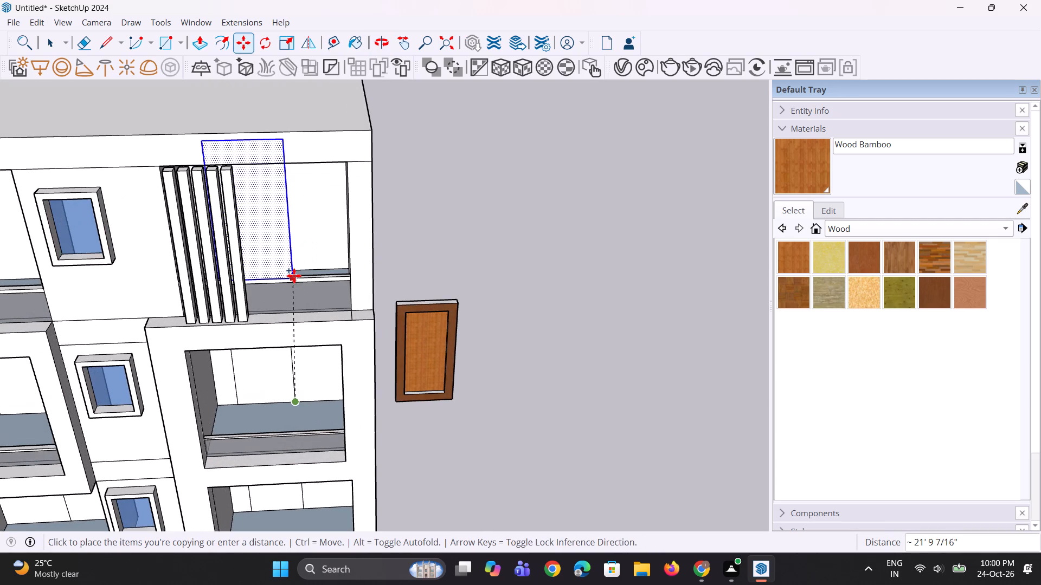
pyautogui.scroll(5, 295, 285)
pyautogui.scroll(1, 316, 244)
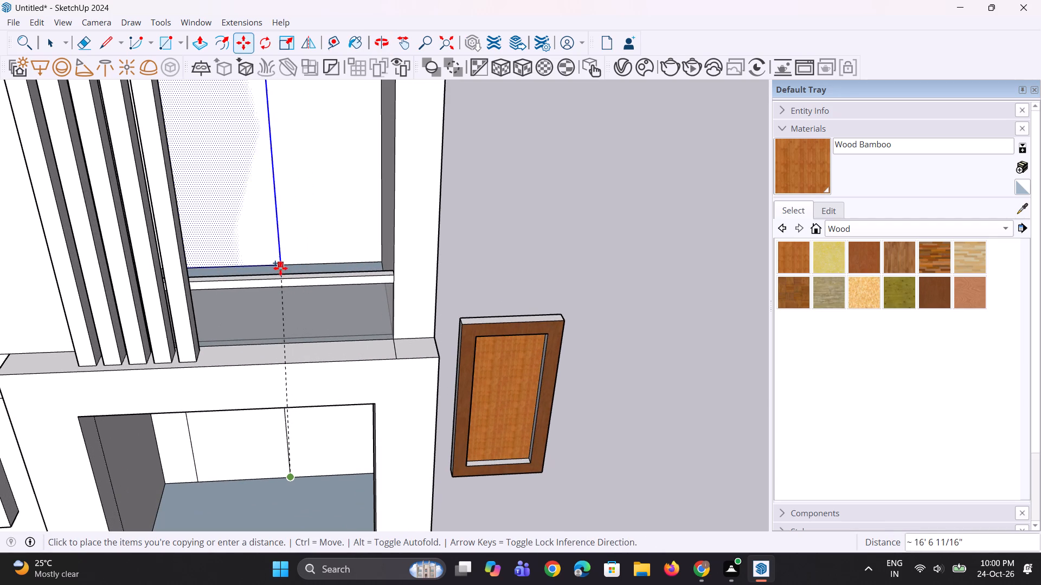
pyautogui.moveTo(287, 279); pyautogui.dragTo(271, 314, button='middle')
pyautogui.scroll(2, 363, 219)
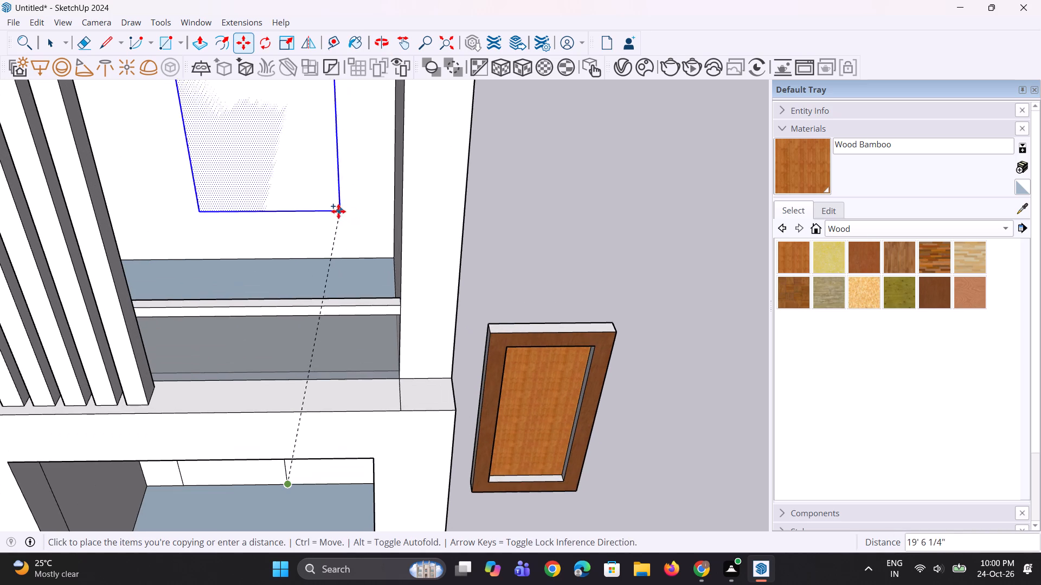
pyautogui.moveTo(295, 223); pyautogui.dragTo(252, 166, button='middle')
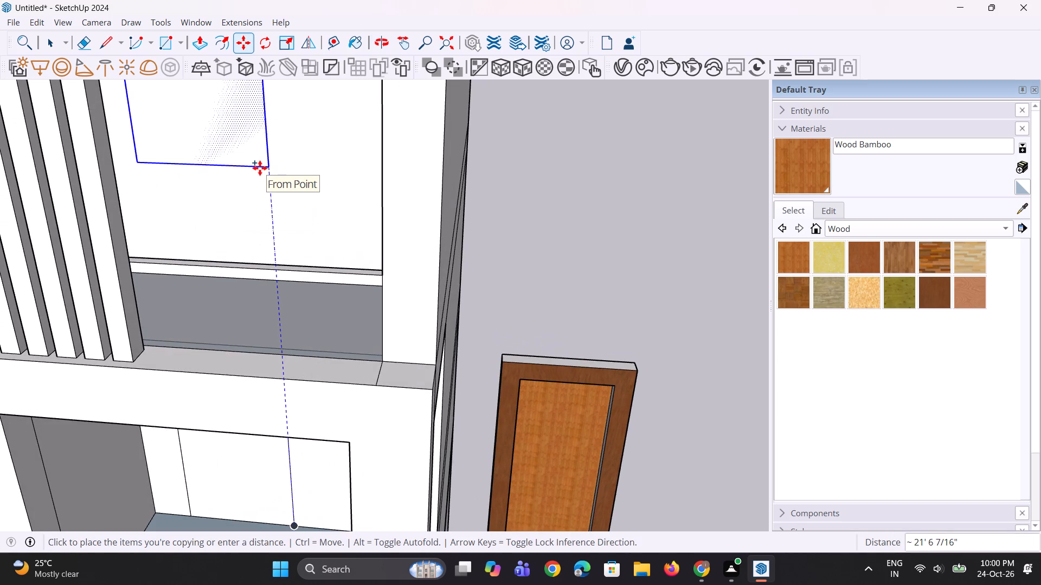
pyautogui.scroll(-3, 311, 177)
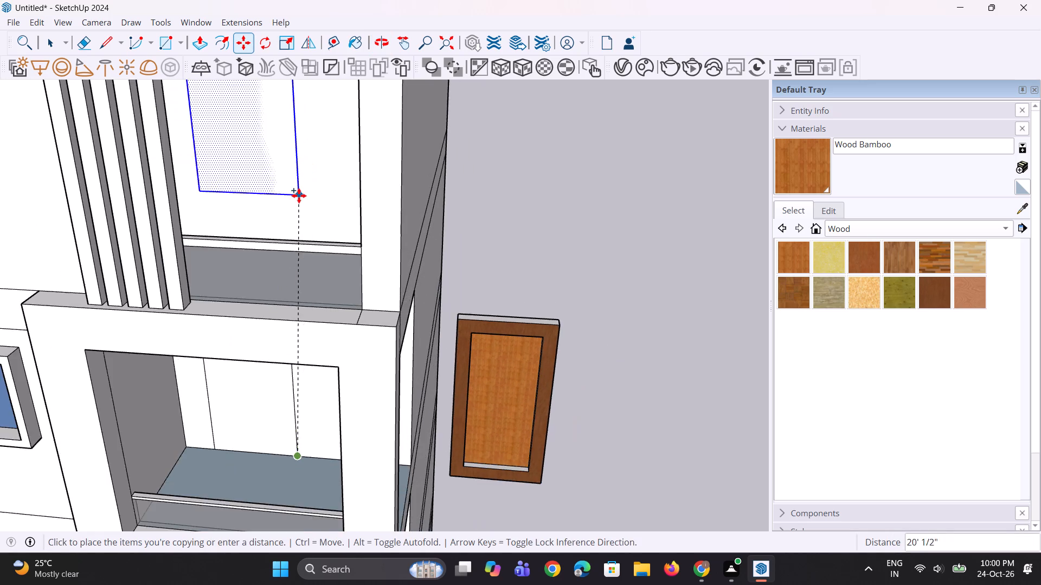
pyautogui.scroll(-4, 299, 196)
pyautogui.moveTo(299, 196); pyautogui.dragTo(320, 276, button='middle')
pyautogui.scroll(3, 318, 222)
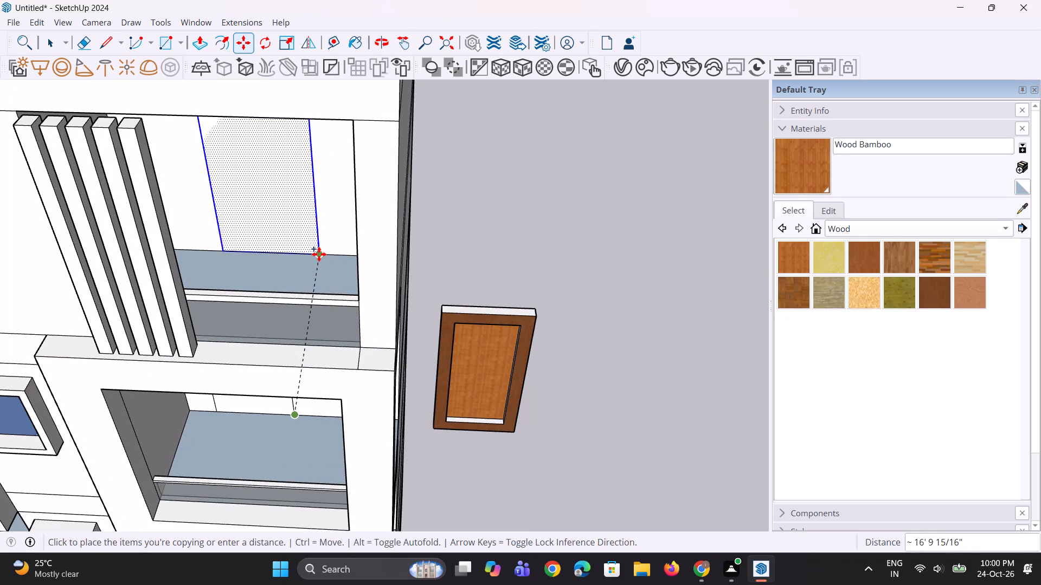
pyautogui.click(319, 254)
# Copy the top storey's right-hand door face about 26' 5 1/2" across onto the left-hand balcony wall and clear the selection.
pyautogui.scroll(-5, 343, 261)
pyautogui.moveTo(343, 261); pyautogui.dragTo(365, 159, button='middle')
pyautogui.scroll(1, 343, 221)
pyautogui.scroll(-8, 382, 238)
pyautogui.press('m')
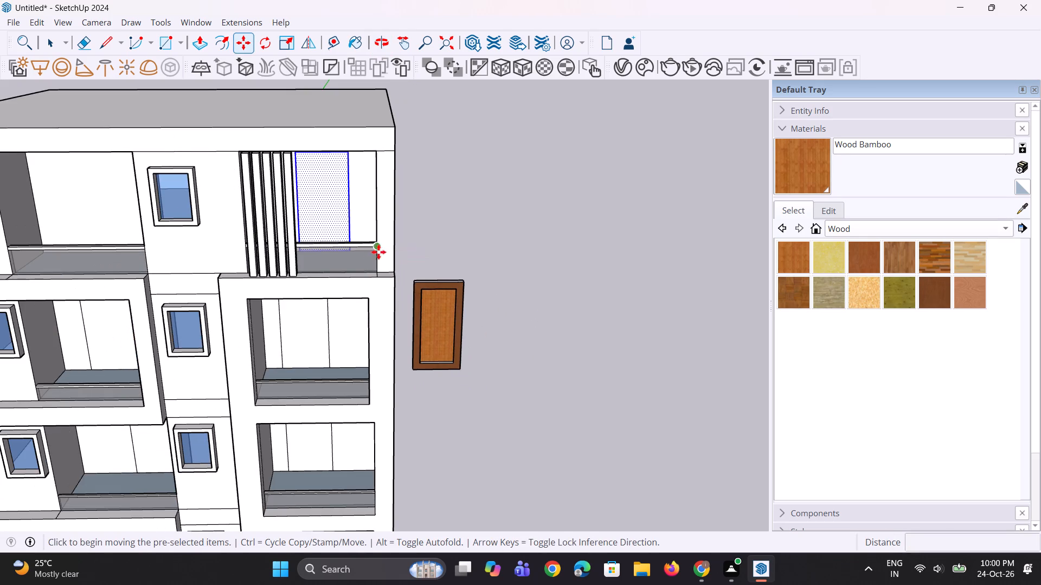
pyautogui.click(339, 222)
pyautogui.scroll(-5, 376, 271)
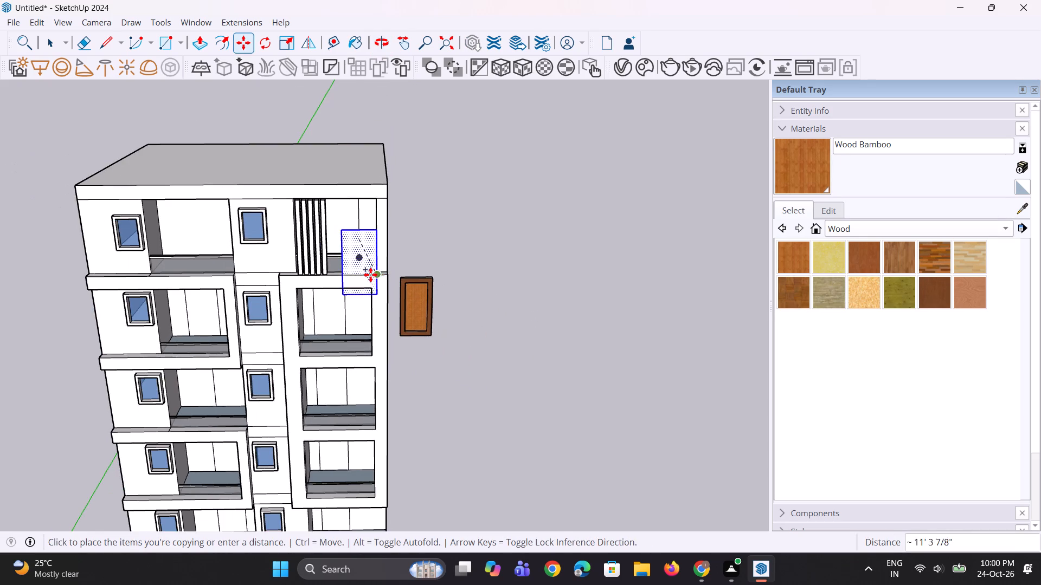
pyautogui.scroll(2, 256, 247)
pyautogui.scroll(3, 200, 251)
pyautogui.moveTo(216, 260); pyautogui.dragTo(235, 295, button='middle')
pyautogui.scroll(3, 226, 261)
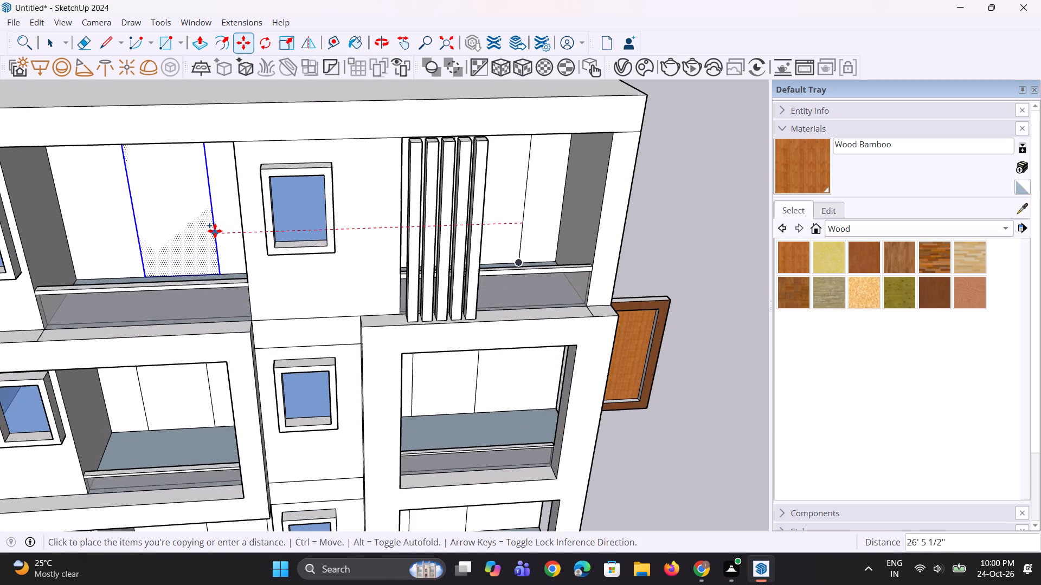
pyautogui.click(215, 231)
pyautogui.moveTo(229, 281); pyautogui.dragTo(250, 215, button='middle')
pyautogui.scroll(-5, 259, 300)
pyautogui.press('space')
pyautogui.press('space')
pyautogui.click(588, 269)
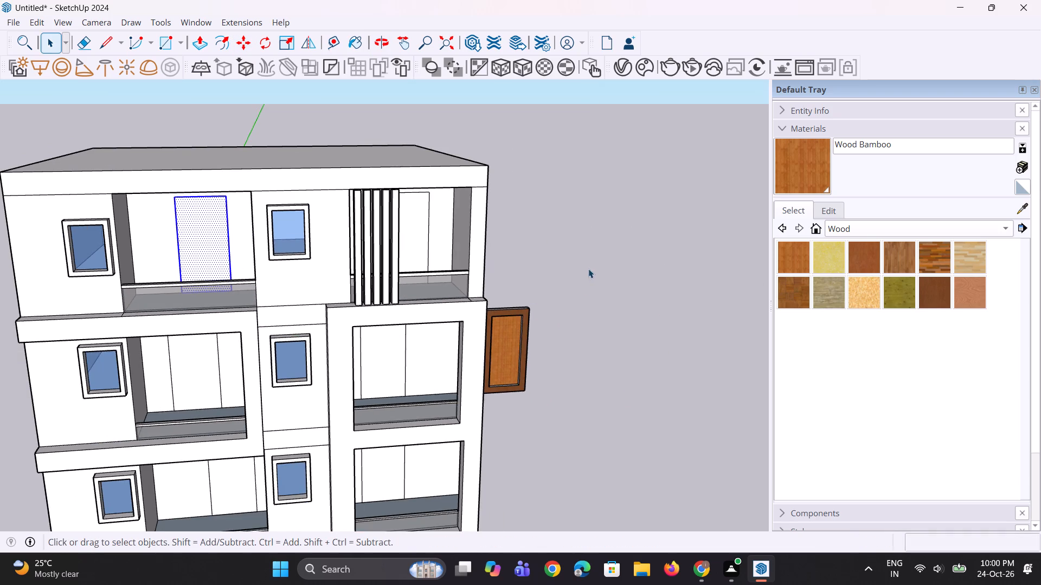
# Push both door faces on the top storey's balcony walls inward to make recessed door openings.
pyautogui.moveTo(537, 386); pyautogui.dragTo(500, 368, button='middle')
pyautogui.scroll(-5, 385, 368)
pyautogui.middleClick(362, 393)
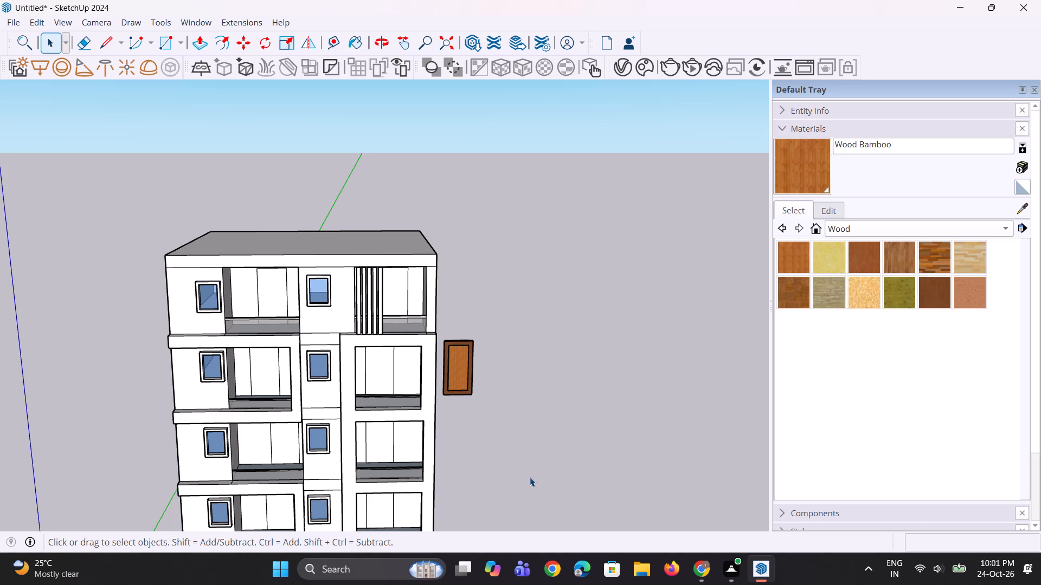
pyautogui.scroll(-4, 490, 526)
pyautogui.moveTo(442, 456); pyautogui.dragTo(438, 455, button='middle')
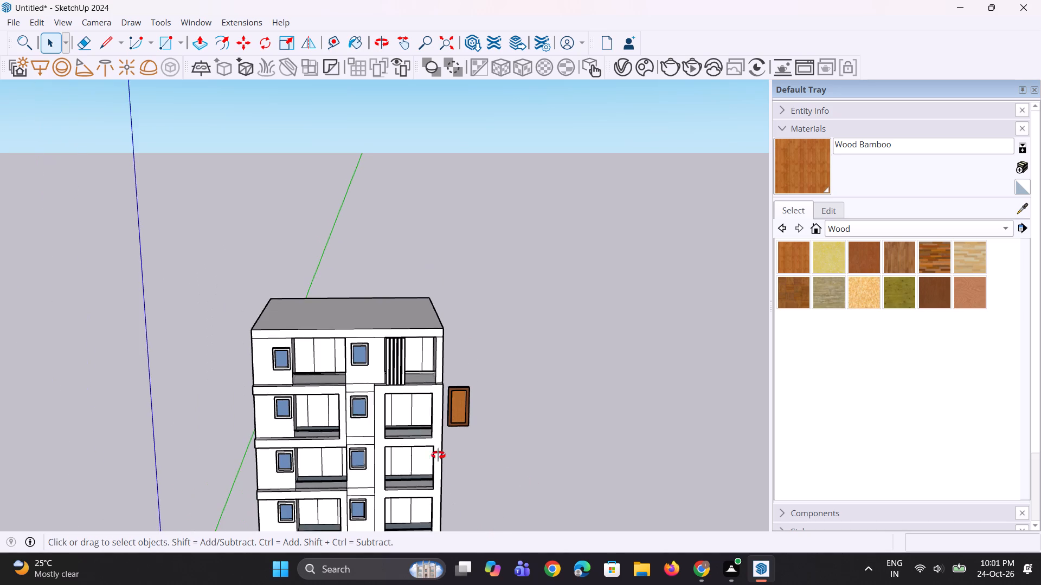
pyautogui.moveTo(438, 455); pyautogui.dragTo(414, 446, button='middle')
pyautogui.scroll(2, 393, 413)
pyautogui.press('p')
pyautogui.scroll(4, 396, 339)
pyautogui.click(419, 343)
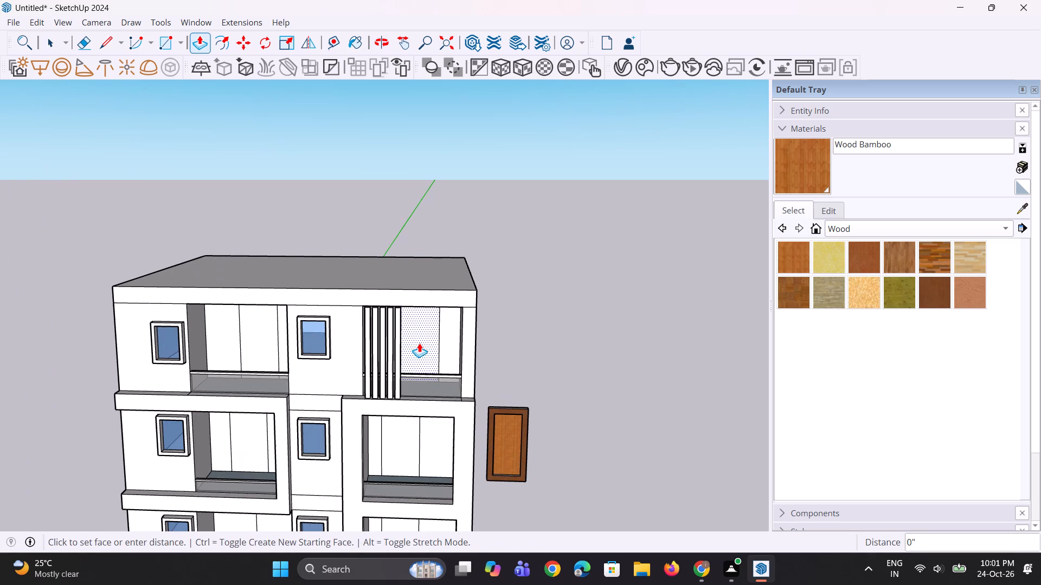
pyautogui.click(415, 331)
pyautogui.doubleClick(273, 344)
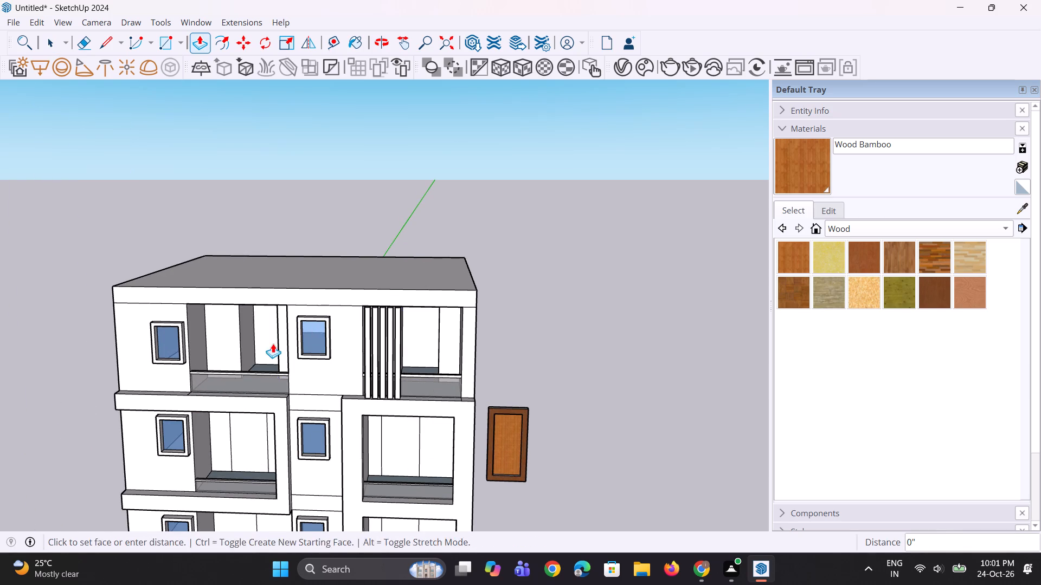
# Repeat the same Push/Pull depth on both balcony door faces of the second and third storeys from the top.
pyautogui.scroll(-5, 335, 333)
pyautogui.scroll(3, 426, 407)
pyautogui.doubleClick(369, 407)
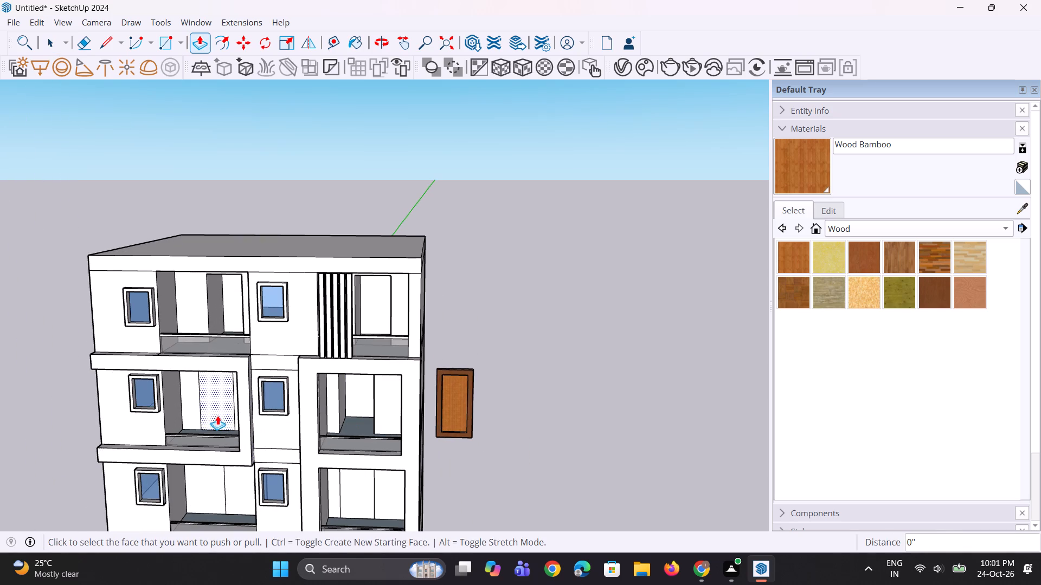
pyautogui.doubleClick(213, 412)
pyautogui.scroll(-5, 386, 347)
pyautogui.scroll(4, 360, 451)
pyautogui.doubleClick(360, 451)
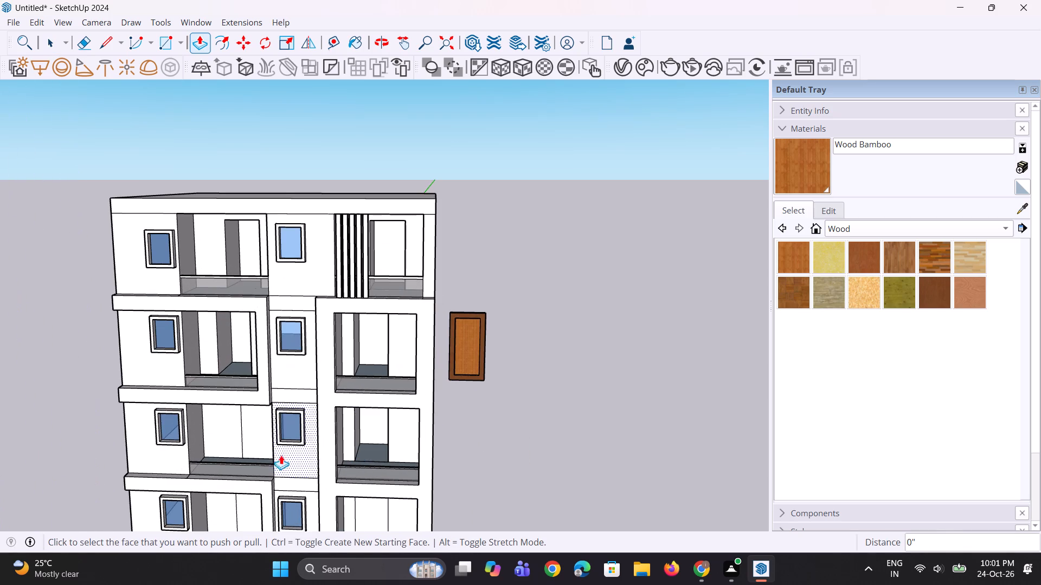
pyautogui.doubleClick(267, 444)
# Repeat the same Push/Pull depth on both balcony door faces of the two lowest balcony storeys.
pyautogui.scroll(-9, 464, 412)
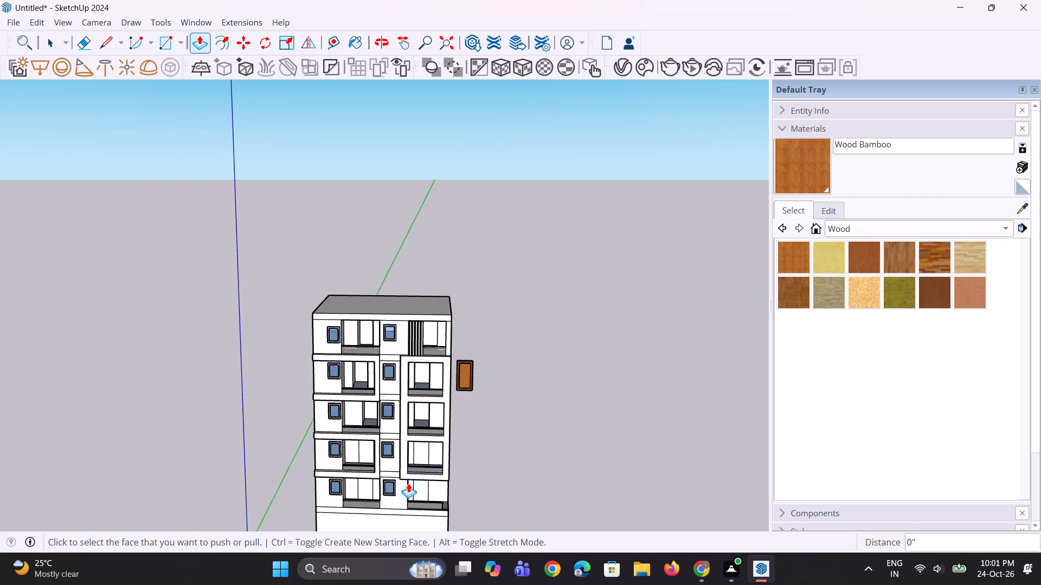
pyautogui.scroll(3, 408, 483)
pyautogui.doubleClick(425, 444)
pyautogui.scroll(1, 353, 448)
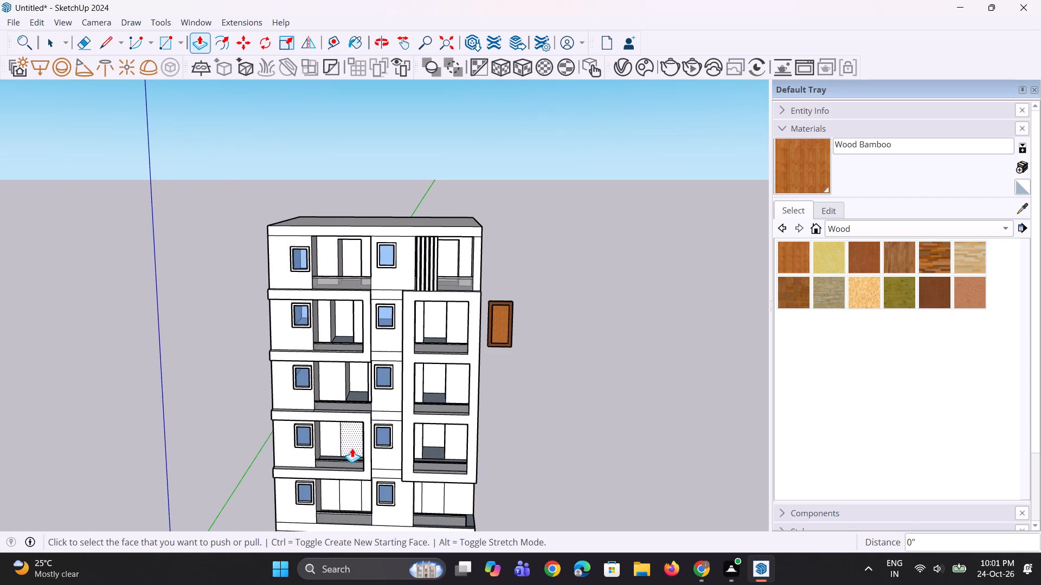
pyautogui.doubleClick(352, 448)
pyautogui.scroll(-10, 390, 380)
pyautogui.scroll(5, 392, 479)
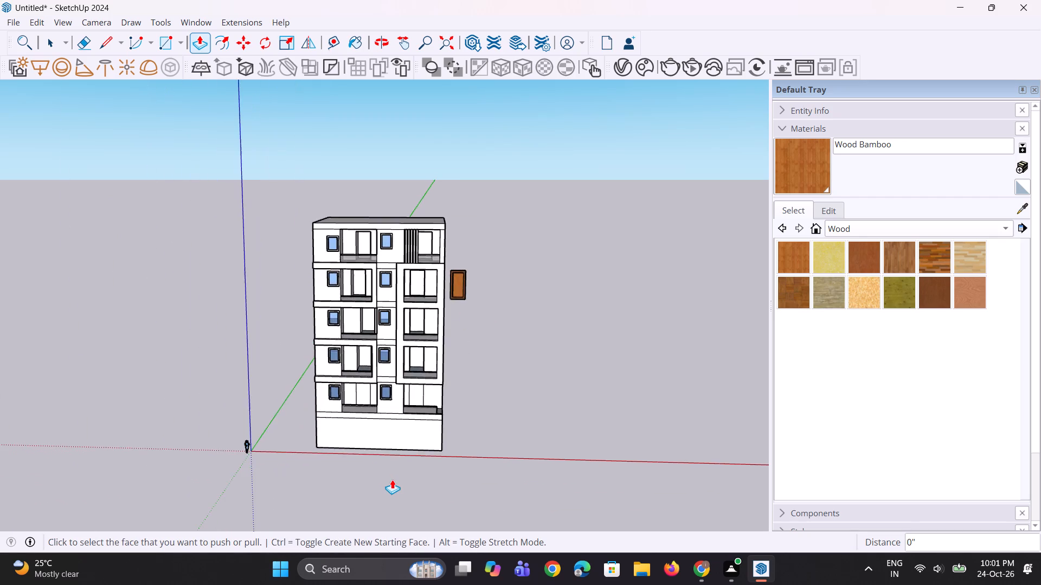
pyautogui.scroll(7, 392, 479)
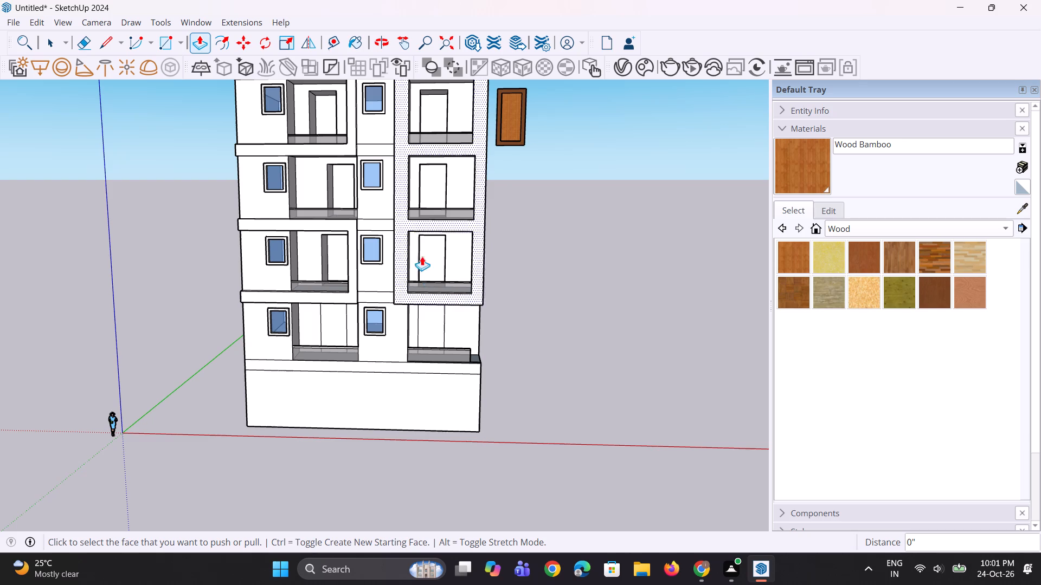
pyautogui.doubleClick(433, 319)
pyautogui.doubleClick(326, 317)
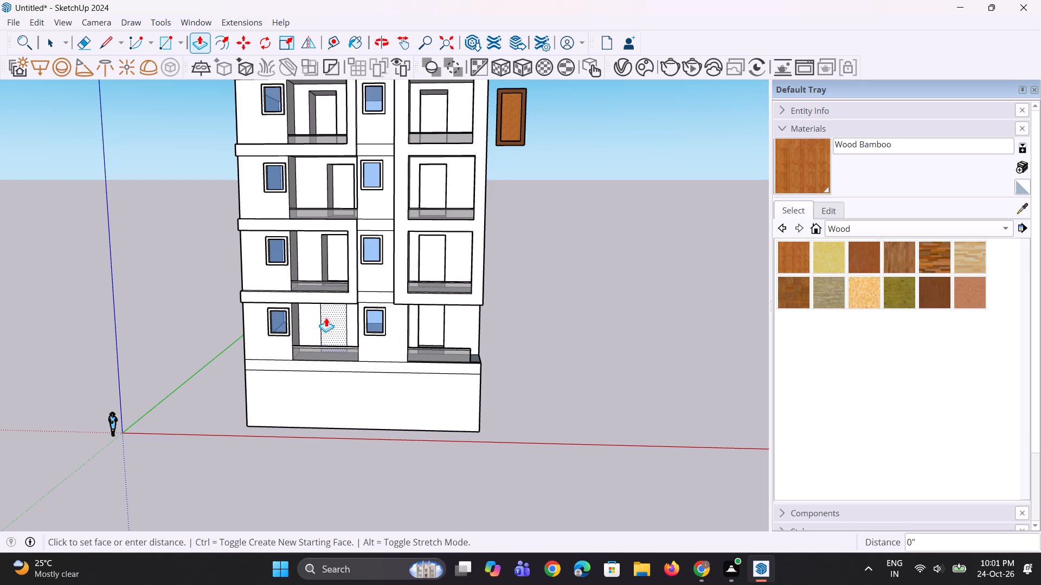
# Copy the framed wood door from beside the building into the top storey's right-hand balcony opening, setting it on the floor.
pyautogui.moveTo(400, 357); pyautogui.dragTo(388, 356, button='middle')
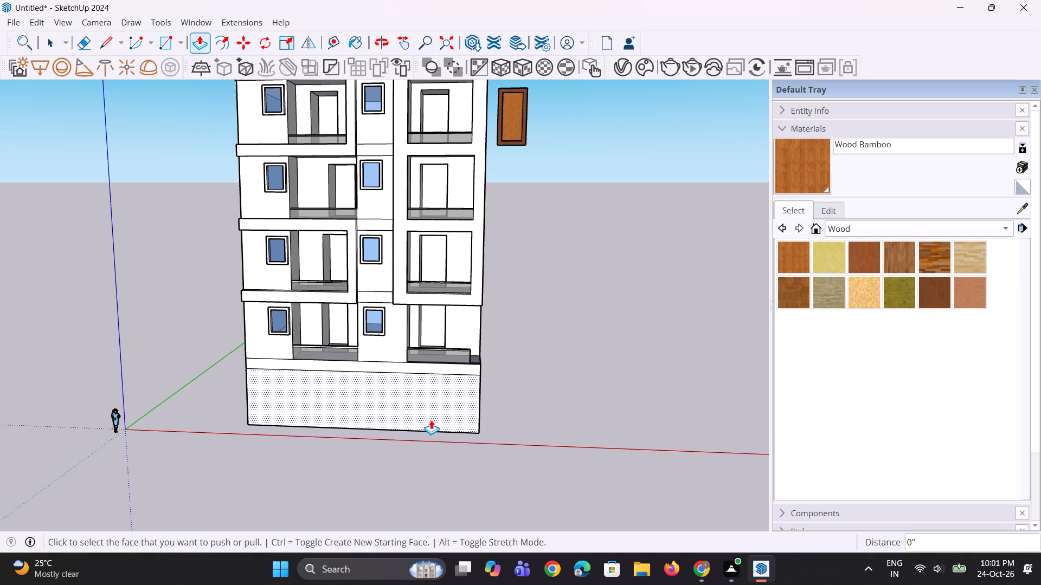
pyautogui.scroll(-4, 442, 399)
pyautogui.moveTo(442, 399); pyautogui.dragTo(433, 404, button='middle')
pyautogui.scroll(3, 487, 298)
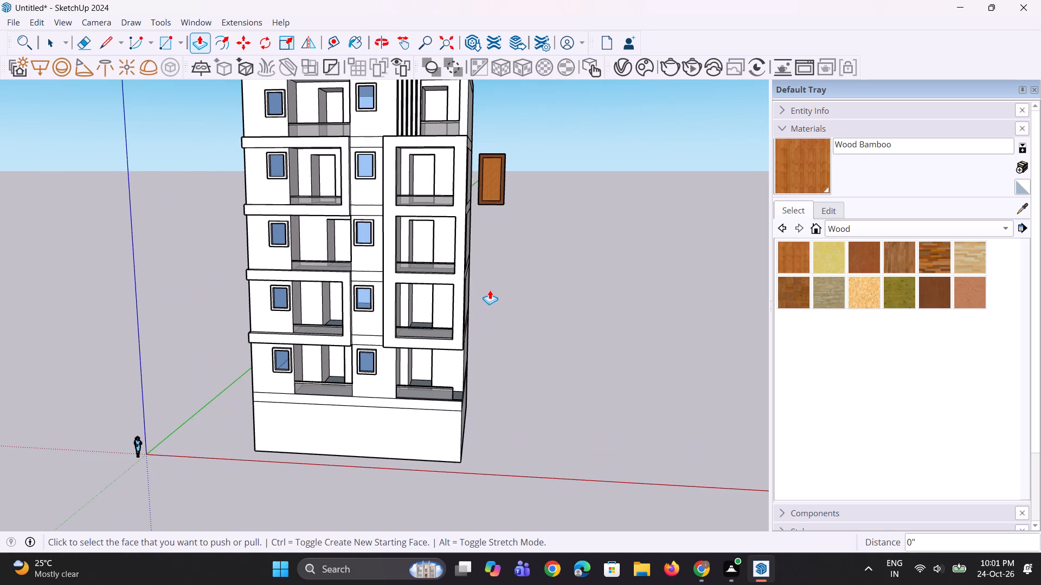
pyautogui.press('space')
pyautogui.click(503, 186)
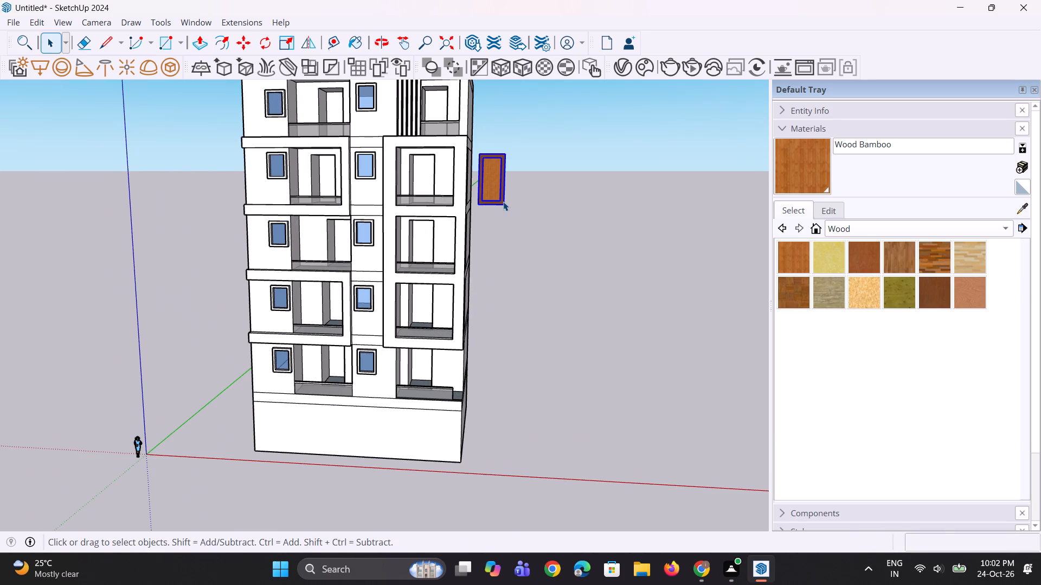
pyautogui.press('m')
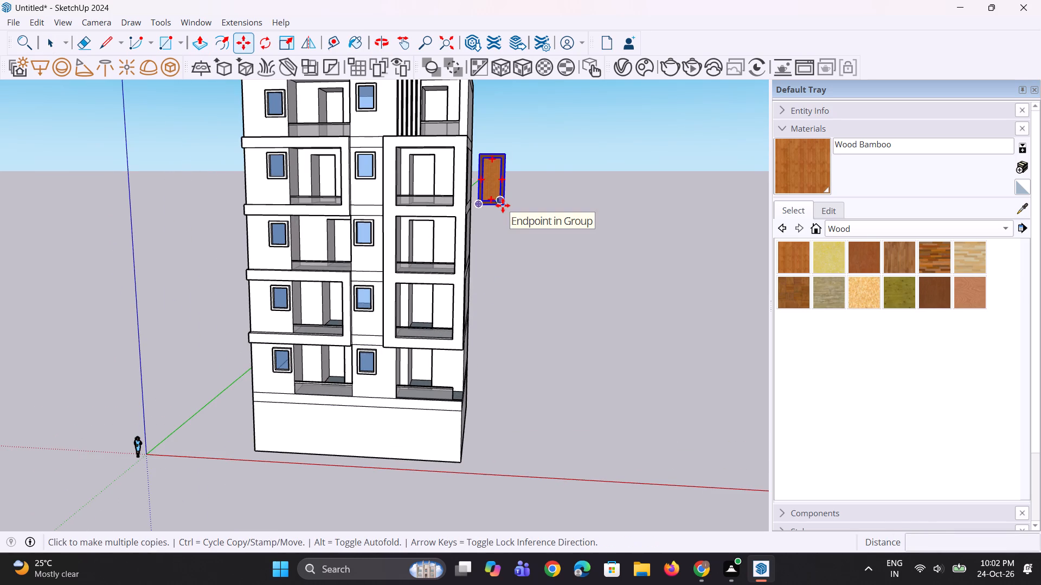
pyautogui.click(503, 205)
pyautogui.scroll(-4, 545, 305)
pyautogui.scroll(2, 447, 164)
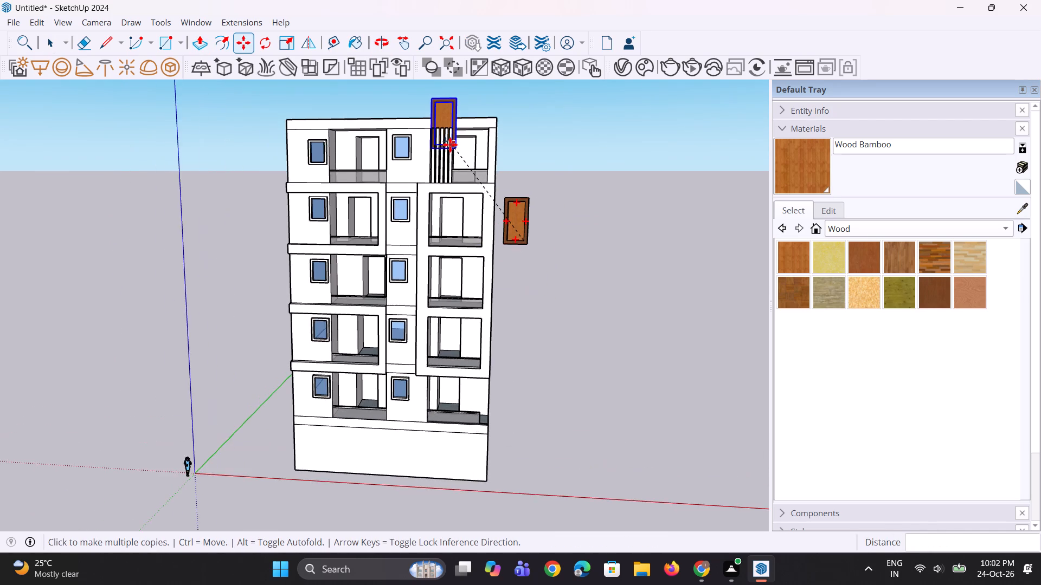
pyautogui.scroll(2, 450, 145)
pyautogui.moveTo(453, 154); pyautogui.dragTo(454, 261, button='middle')
pyautogui.scroll(-1, 454, 261)
pyautogui.scroll(7, 457, 218)
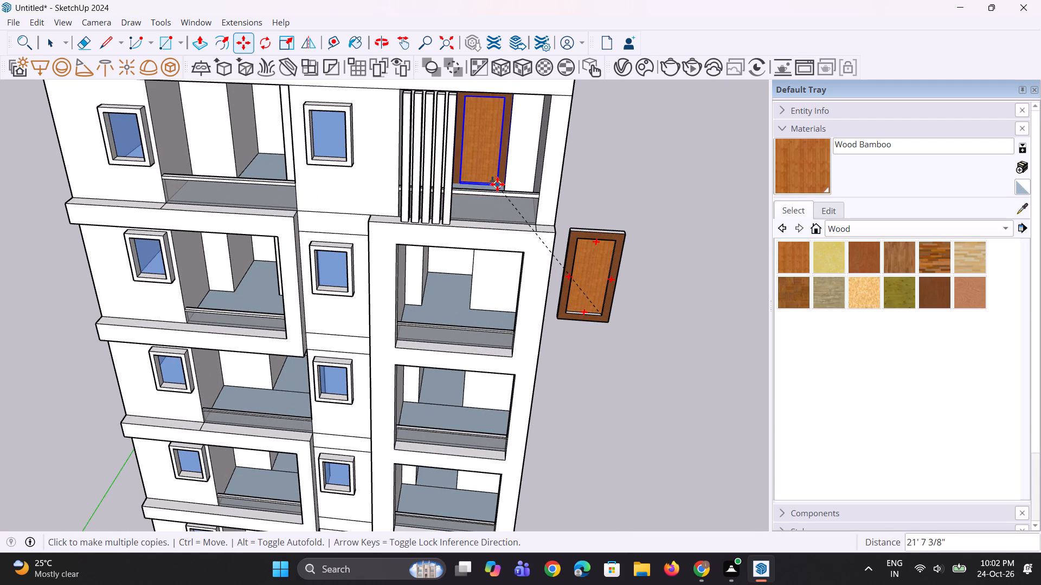
pyautogui.scroll(9, 496, 188)
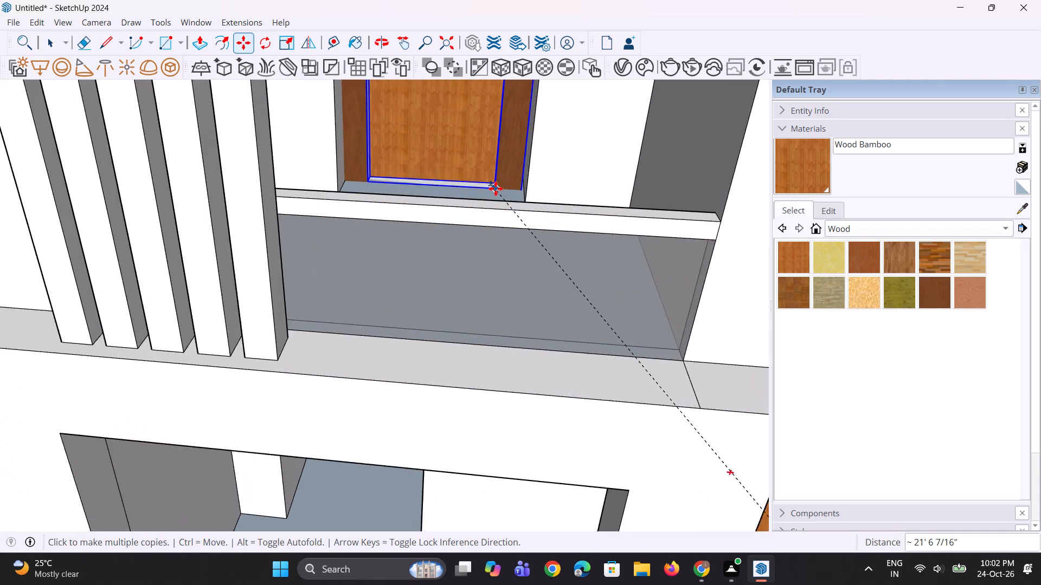
pyautogui.scroll(6, 496, 188)
pyautogui.moveTo(511, 217); pyautogui.dragTo(498, 301, button='middle')
pyautogui.scroll(7, 489, 188)
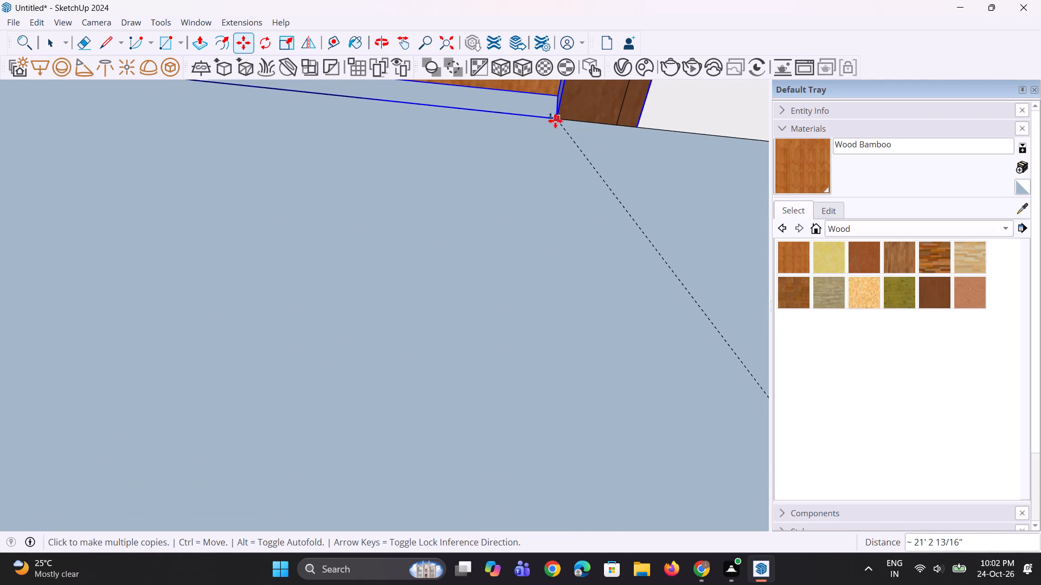
pyautogui.click(538, 114)
pyautogui.middleClick(547, 184)
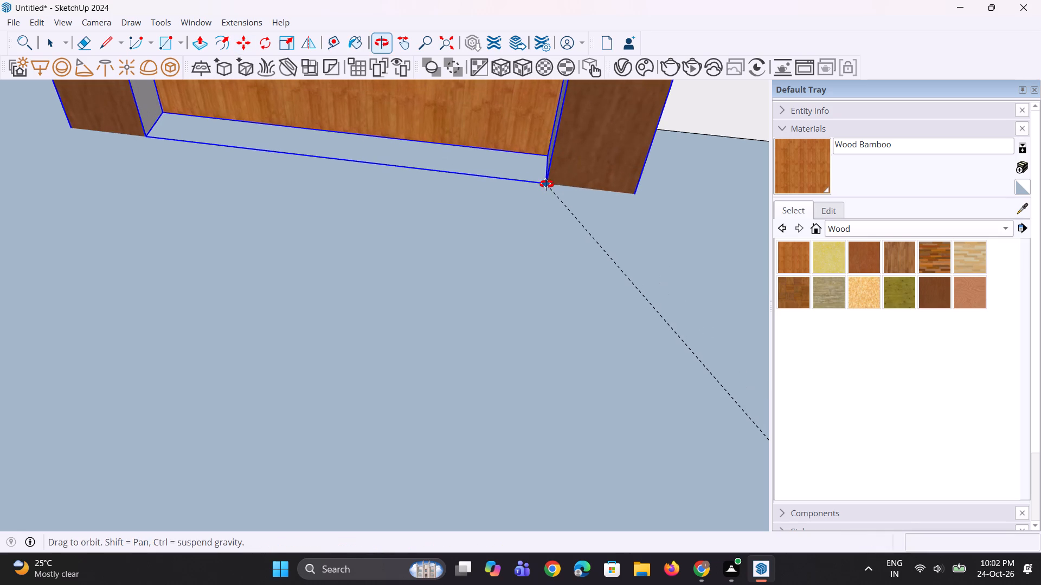
pyautogui.press('Escape')
pyautogui.scroll(-4, 501, 238)
pyautogui.press('Escape')
pyautogui.press('space')
pyautogui.scroll(-4, 501, 238)
pyautogui.press('space')
# Move the copied door about 11" so its upper corner meets the upper corner of the top storey's right-hand door opening.
pyautogui.moveTo(589, 252); pyautogui.dragTo(578, 208, button='middle')
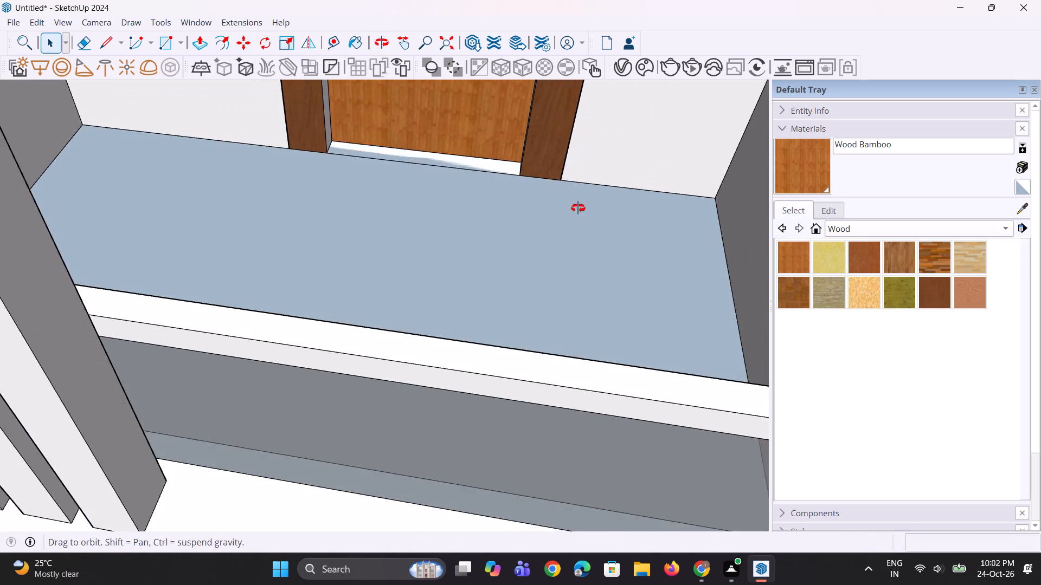
pyautogui.moveTo(578, 208); pyautogui.dragTo(571, 189, button='middle')
pyautogui.scroll(1, 571, 189)
pyautogui.scroll(-10, 564, 200)
pyautogui.scroll(-12, 566, 218)
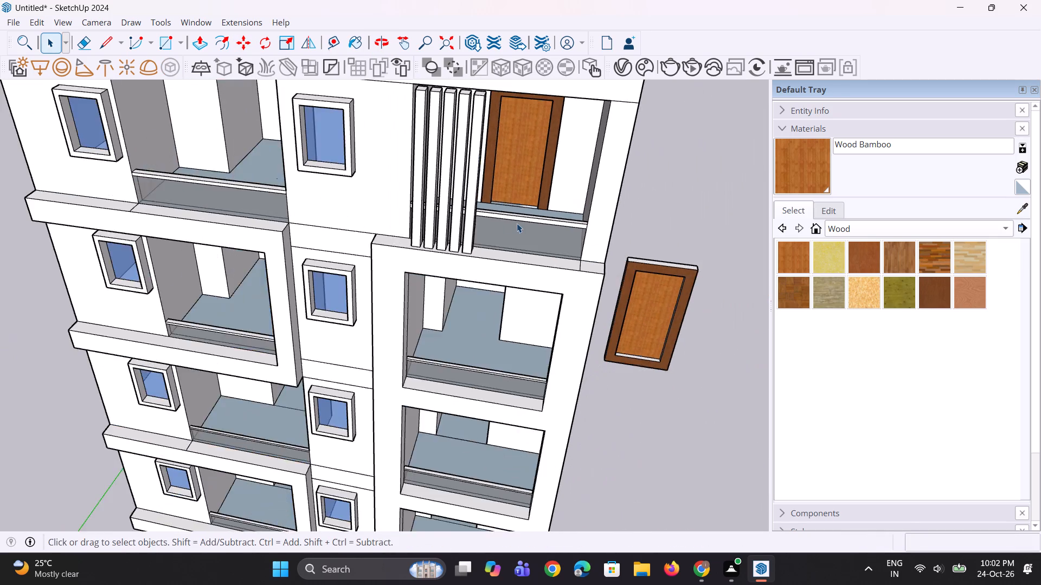
pyautogui.scroll(-3, 517, 223)
pyautogui.moveTo(562, 165); pyautogui.dragTo(563, 89, button='middle')
pyautogui.scroll(12, 507, 111)
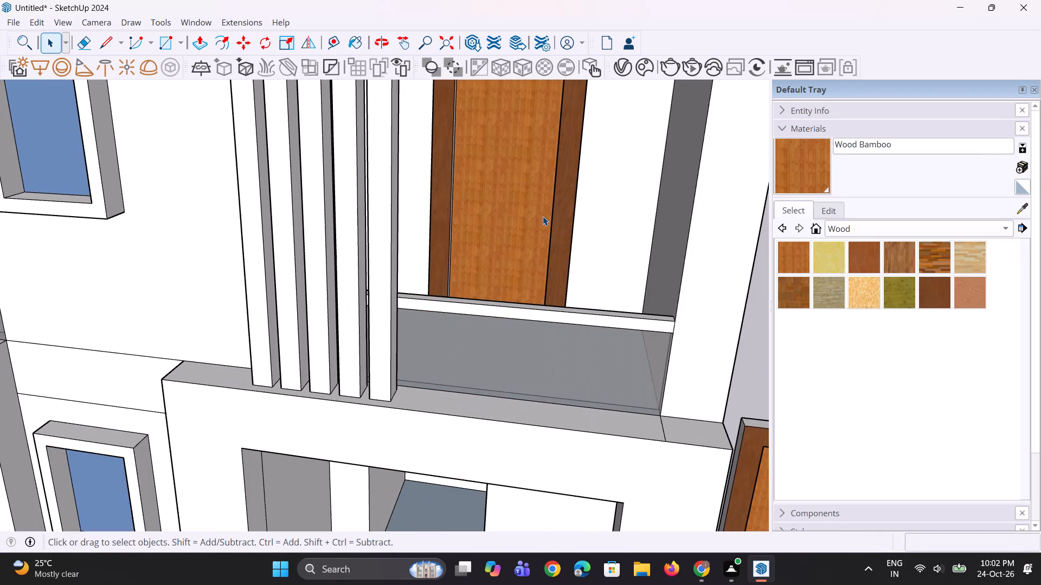
pyautogui.click(543, 216)
pyautogui.scroll(-6, 539, 266)
pyautogui.scroll(2, 583, 187)
pyautogui.press('m')
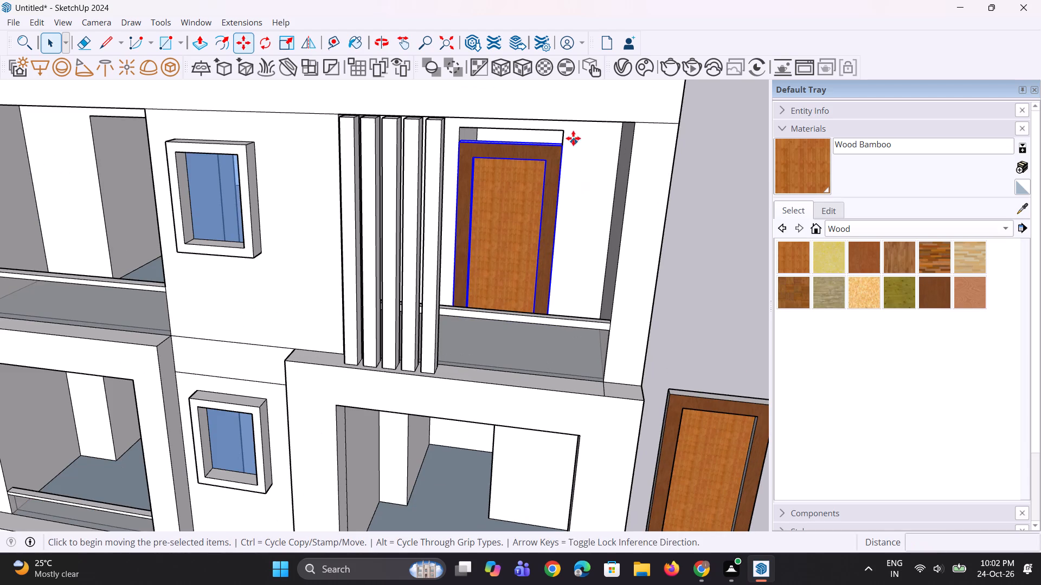
pyautogui.click(563, 150)
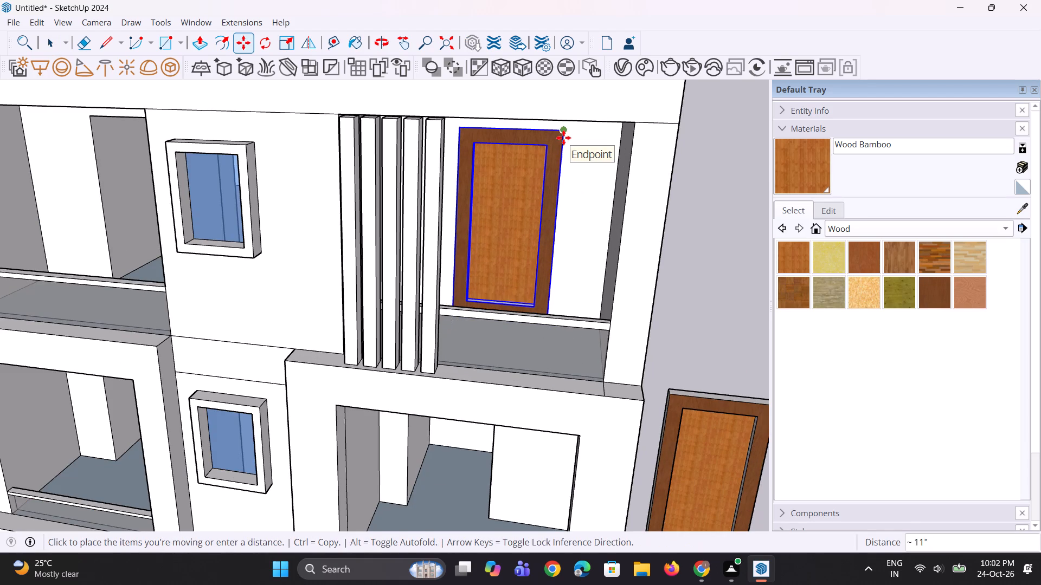
pyautogui.click(563, 138)
# Copy the fitted door by its lower corner across into the top storey's left-hand balcony door opening.
pyautogui.scroll(-3, 549, 209)
pyautogui.moveTo(552, 273); pyautogui.dragTo(560, 311, button='middle')
pyautogui.scroll(3, 560, 311)
pyautogui.press('space')
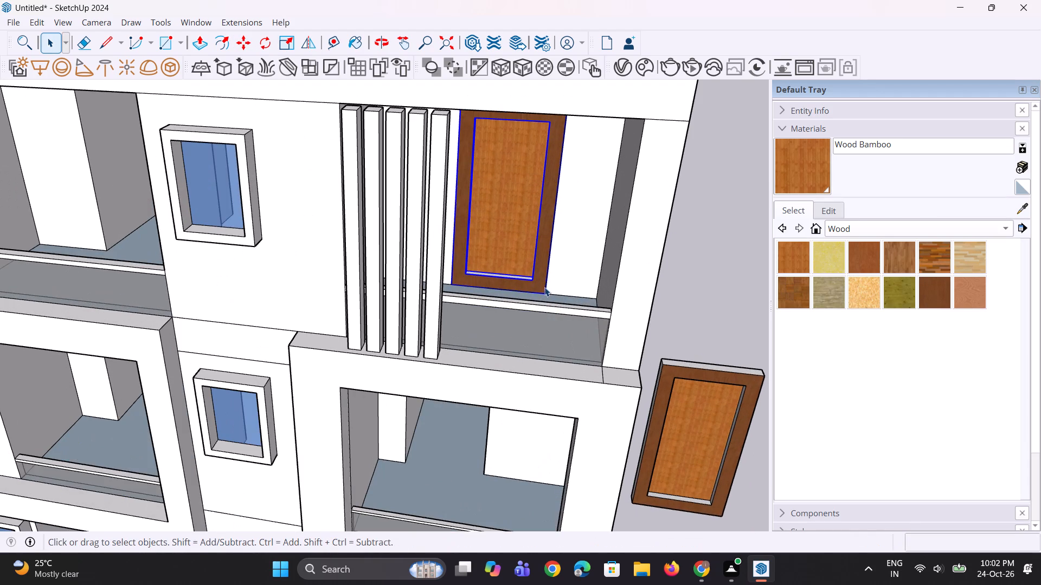
pyautogui.press('m')
pyautogui.click(546, 292)
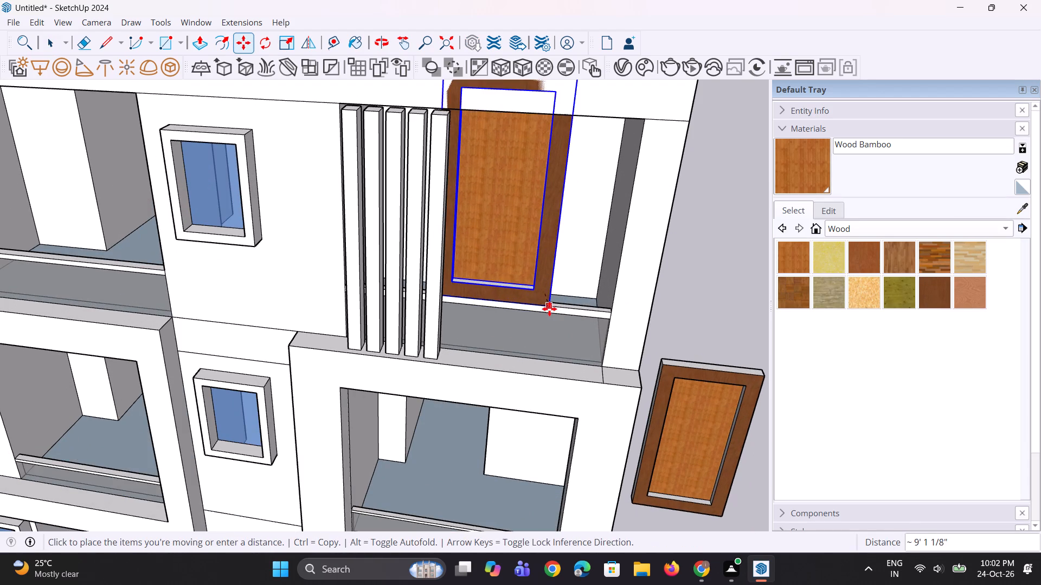
pyautogui.scroll(-9, 552, 303)
pyautogui.scroll(8, 385, 285)
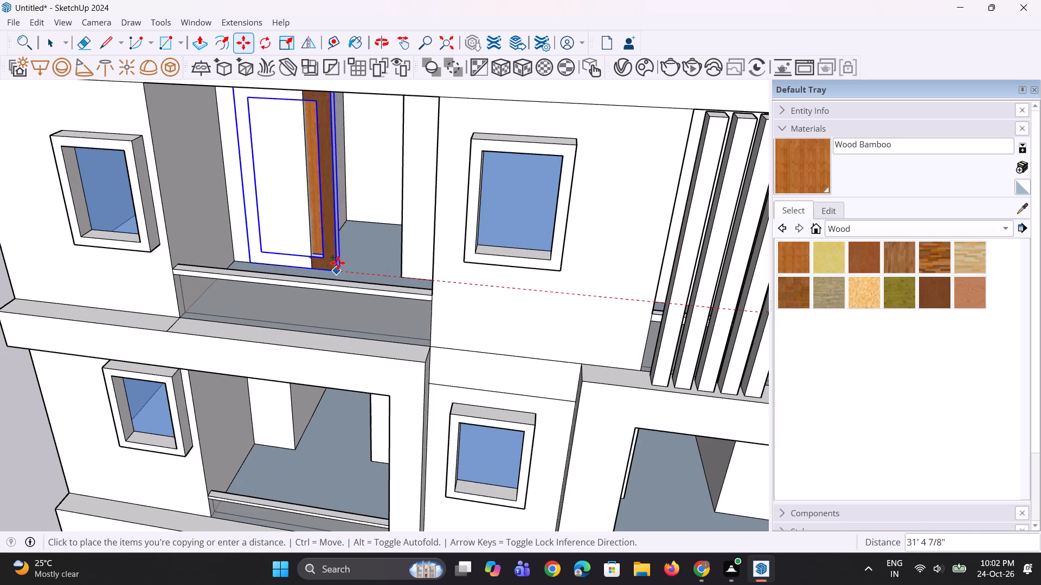
pyautogui.moveTo(348, 270); pyautogui.dragTo(371, 278, button='middle')
pyautogui.scroll(4, 412, 258)
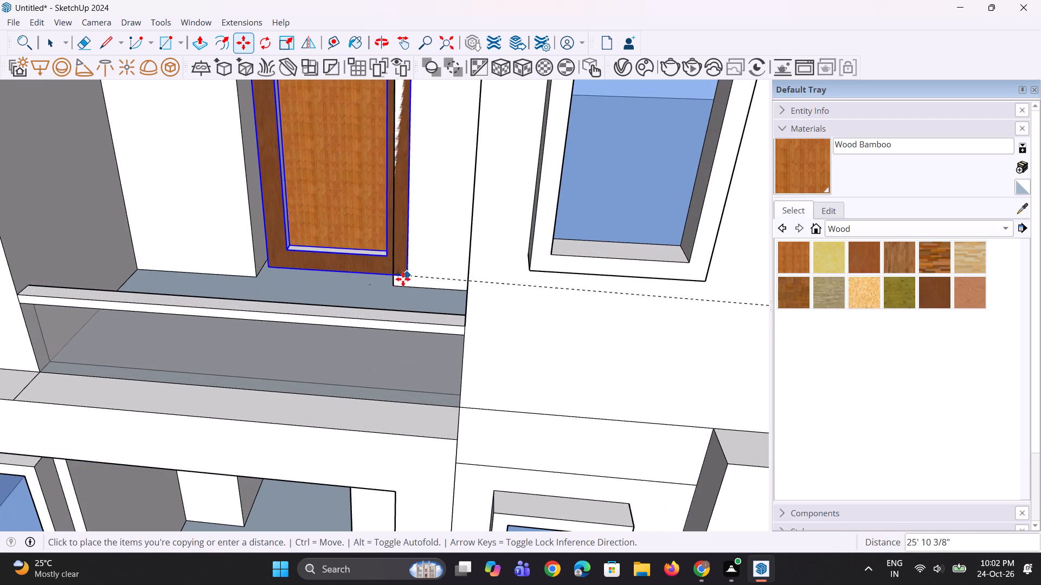
pyautogui.click(394, 284)
# Copy the wood door down into both balcony door openings of the second storey from the top.
pyautogui.scroll(-6, 408, 235)
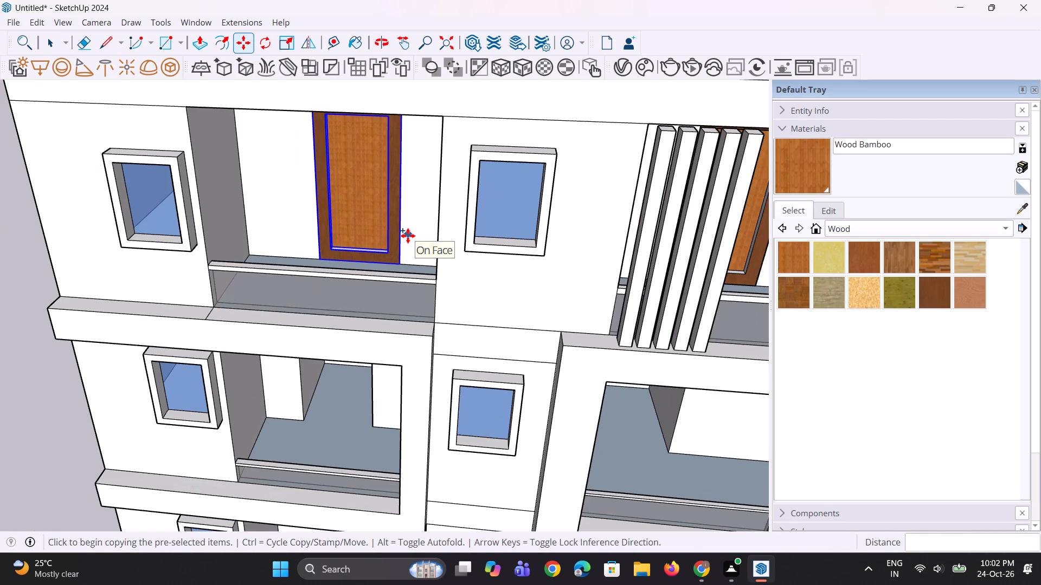
pyautogui.click(405, 262)
pyautogui.scroll(-6, 420, 250)
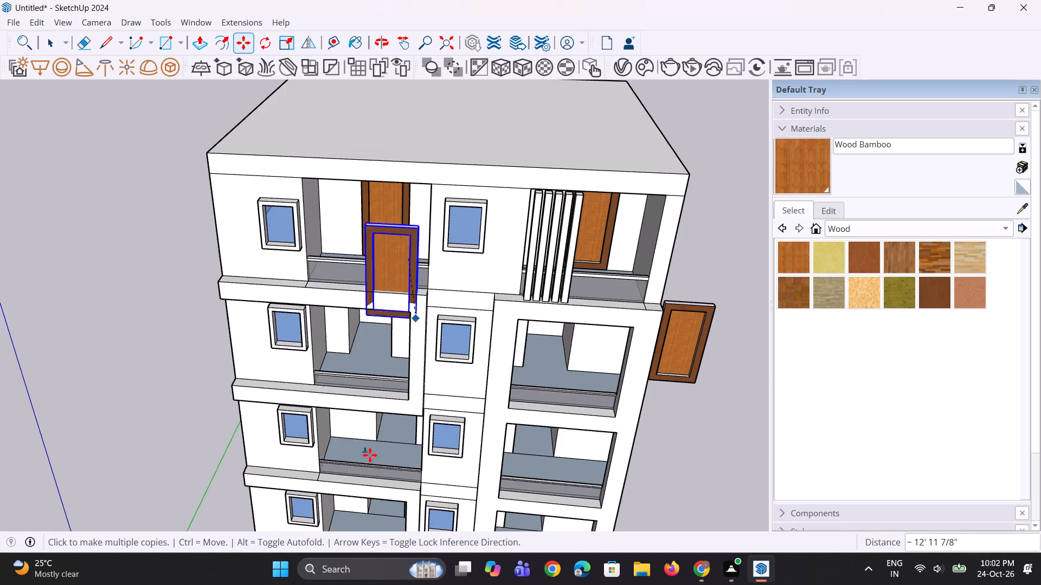
pyautogui.scroll(8, 356, 471)
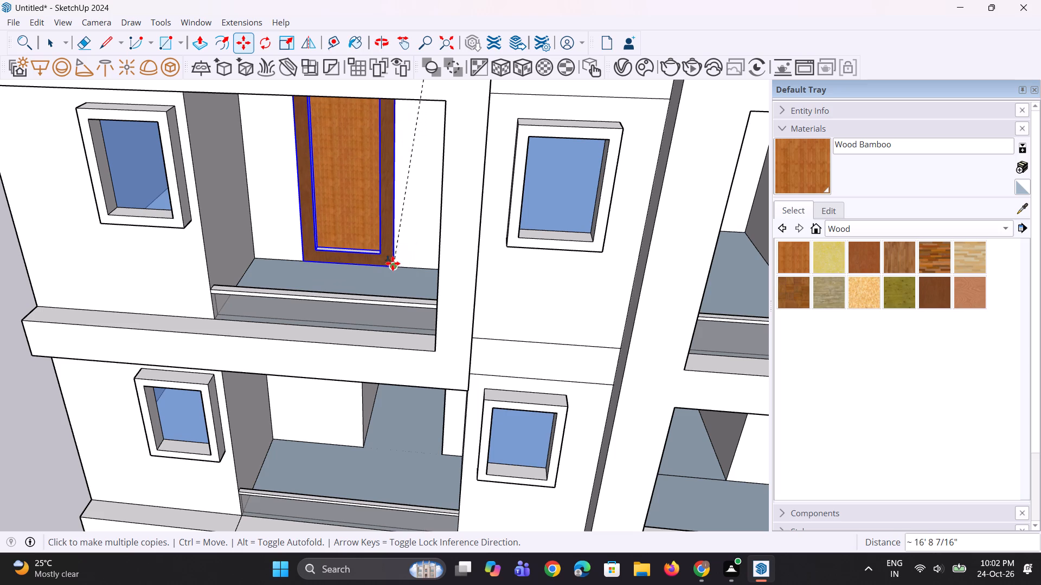
pyautogui.click(391, 264)
pyautogui.scroll(-7, 317, 258)
pyautogui.scroll(1, 558, 305)
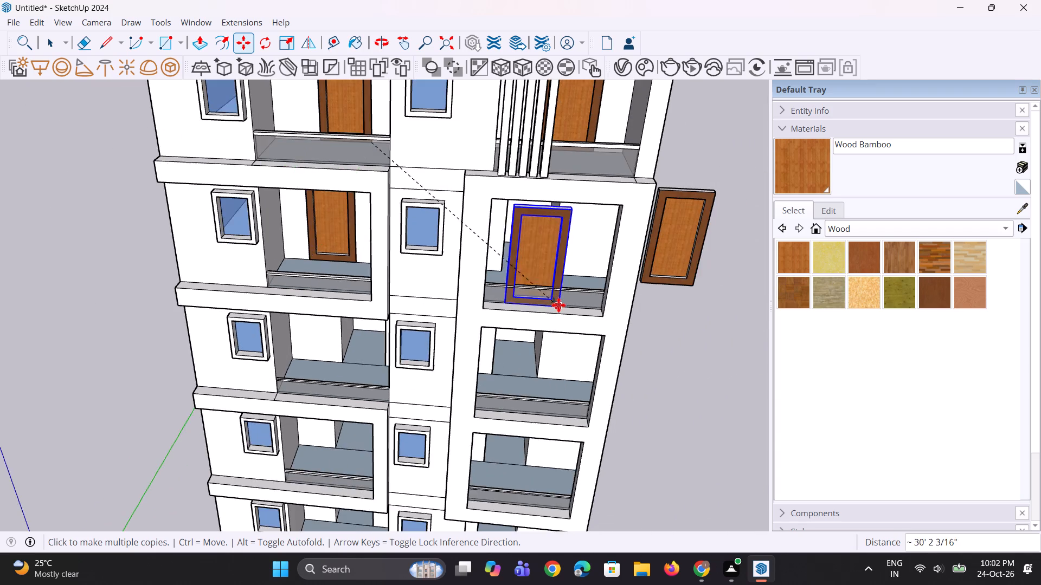
pyautogui.scroll(5, 558, 305)
pyautogui.click(545, 263)
# Copy the wood door into both balcony door openings of the third storey from the top.
pyautogui.scroll(-4, 544, 256)
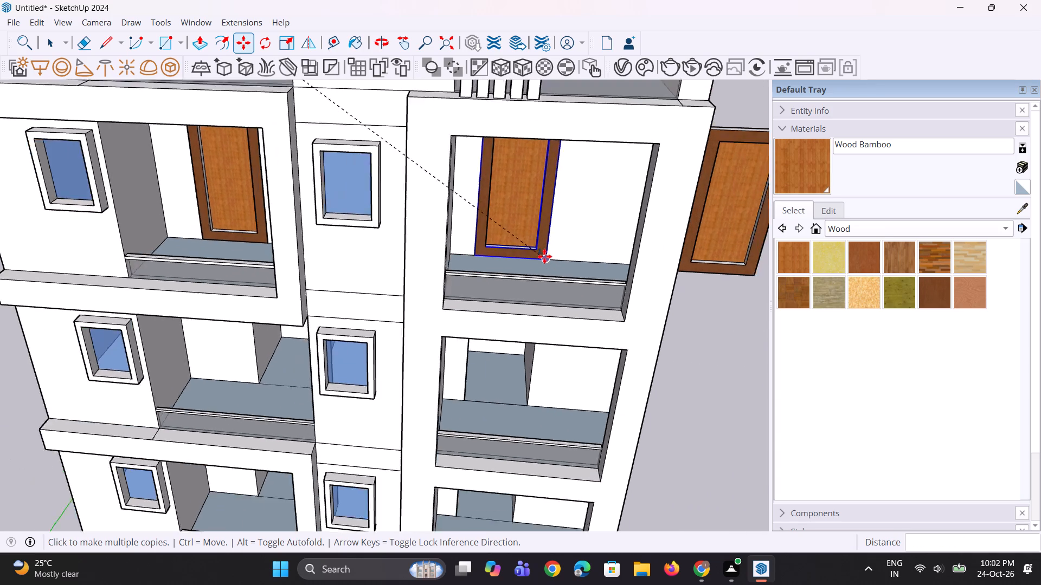
pyautogui.scroll(-1, 544, 256)
pyautogui.scroll(4, 541, 543)
pyautogui.scroll(4, 529, 384)
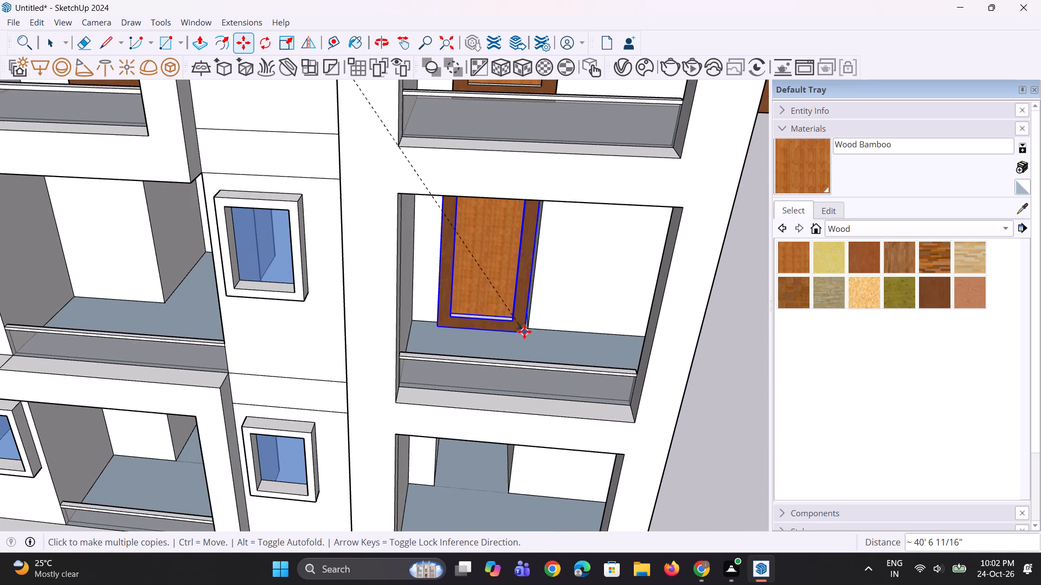
pyautogui.click(524, 331)
pyautogui.scroll(-9, 557, 336)
pyautogui.scroll(3, 383, 346)
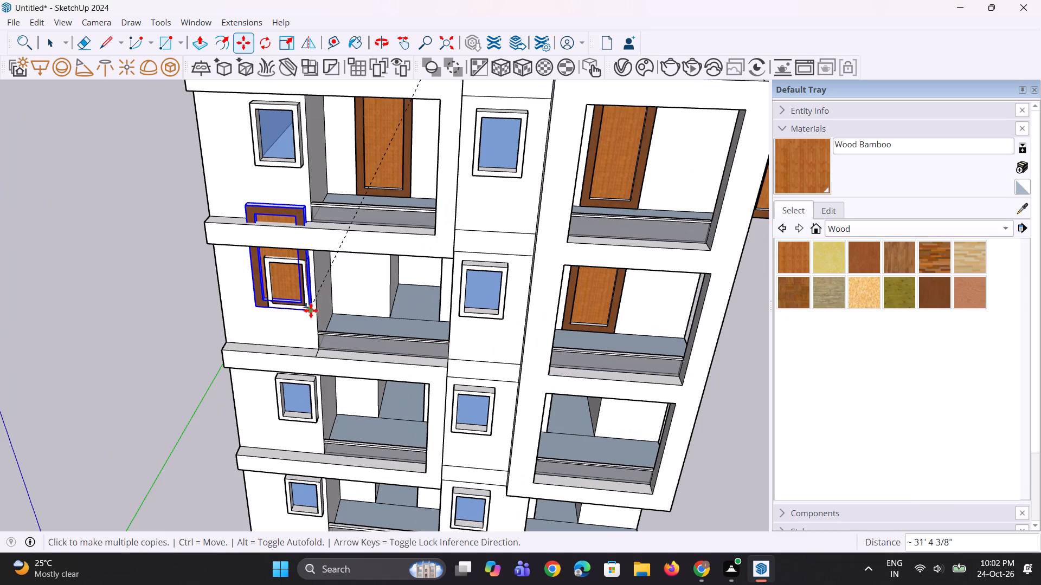
pyautogui.moveTo(314, 310); pyautogui.dragTo(332, 320, button='middle')
pyautogui.scroll(3, 394, 313)
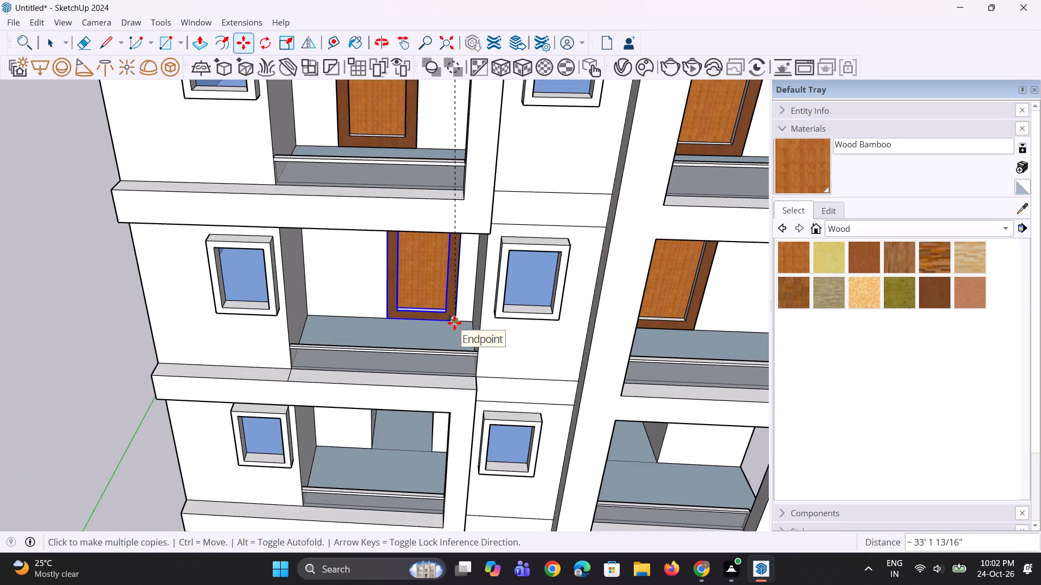
pyautogui.click(454, 323)
# Copy the wood door into both balcony door openings of the fourth storey from the top.
pyautogui.scroll(-10, 454, 323)
pyautogui.scroll(12, 426, 392)
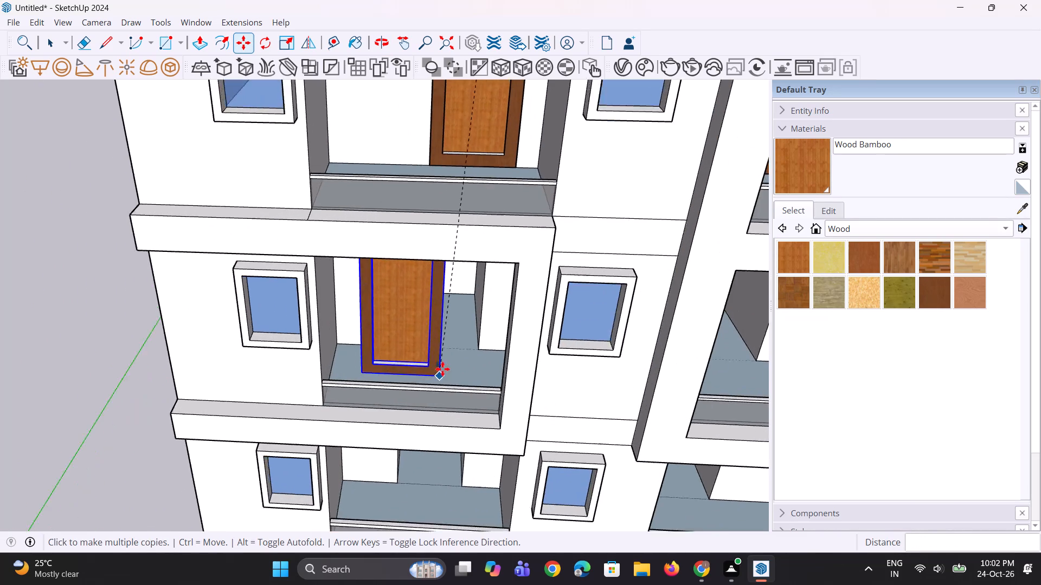
pyautogui.click(477, 340)
pyautogui.scroll(-3, 371, 363)
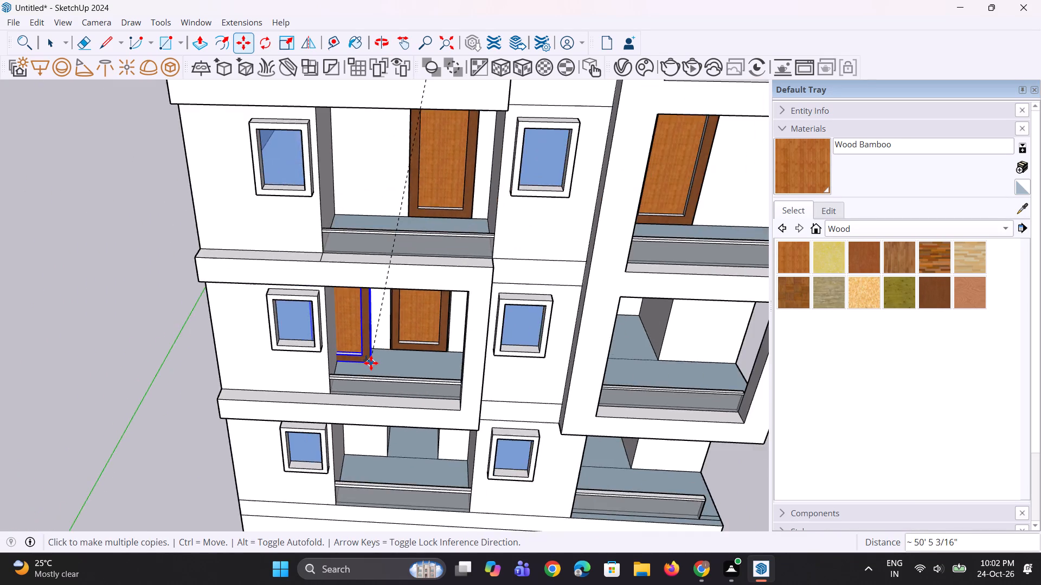
pyautogui.scroll(-5, 371, 363)
pyautogui.scroll(3, 640, 340)
pyautogui.scroll(4, 560, 369)
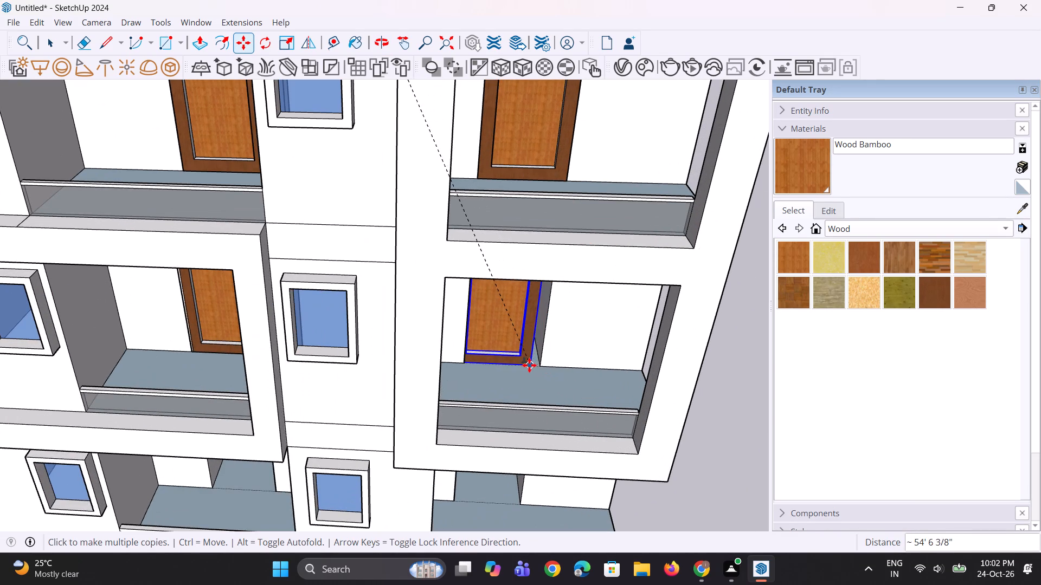
pyautogui.click(537, 368)
# Copy the wood door into both balcony door openings of the lowest balcony storey and clear the selection.
pyautogui.scroll(-9, 483, 332)
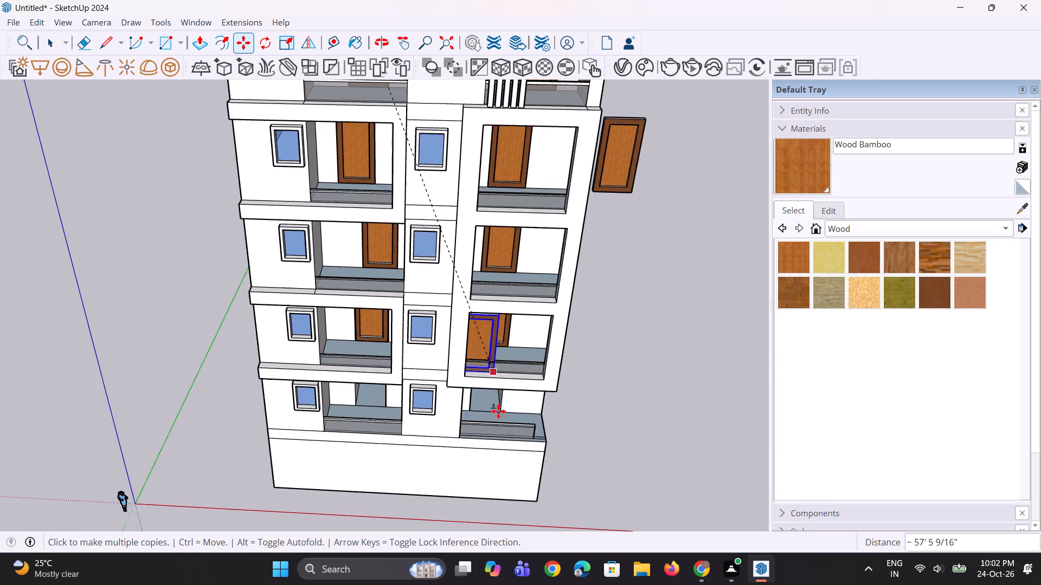
pyautogui.scroll(9, 499, 414)
pyautogui.click(499, 409)
pyautogui.scroll(-4, 530, 413)
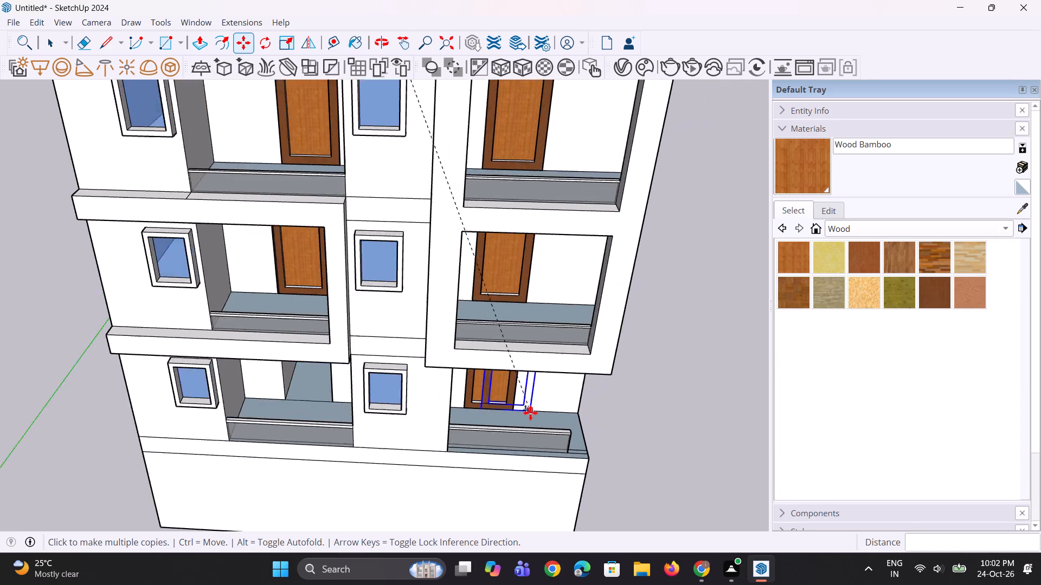
pyautogui.scroll(-6, 530, 413)
pyautogui.scroll(7, 421, 420)
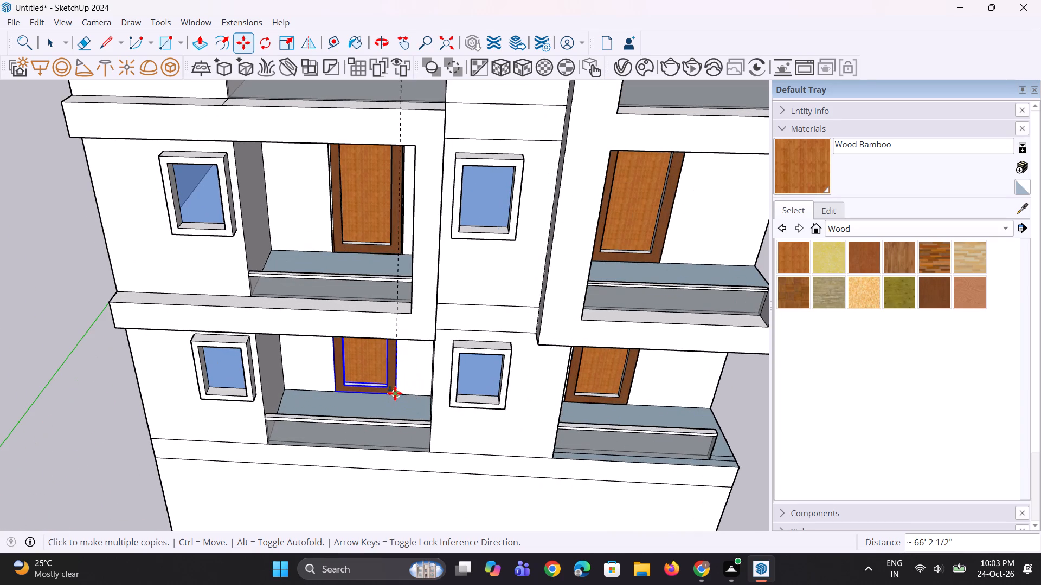
pyautogui.click(394, 393)
pyautogui.scroll(-5, 397, 405)
pyautogui.press('space')
pyautogui.press('space')
pyautogui.press('space')
pyautogui.scroll(-4, 494, 419)
pyautogui.moveTo(583, 422); pyautogui.dragTo(573, 369, button='middle')
pyautogui.click(653, 425)
# Delete the spare framed wood door standing beside the building.
pyautogui.scroll(-4, 585, 435)
pyautogui.moveTo(610, 421); pyautogui.dragTo(580, 326, button='middle')
pyautogui.scroll(5, 580, 323)
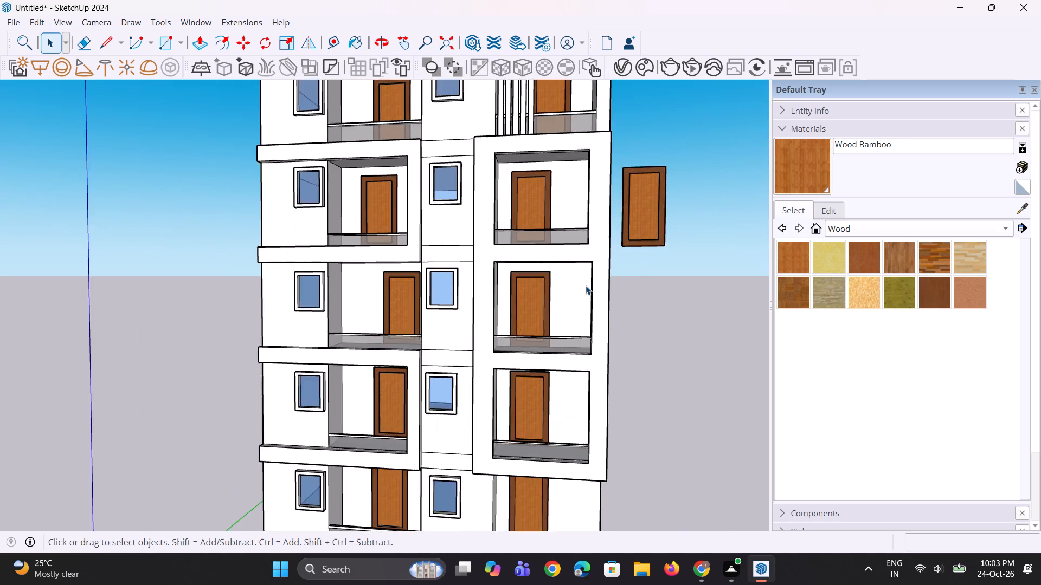
pyautogui.scroll(2, 586, 285)
pyautogui.moveTo(624, 131); pyautogui.dragTo(686, 266)
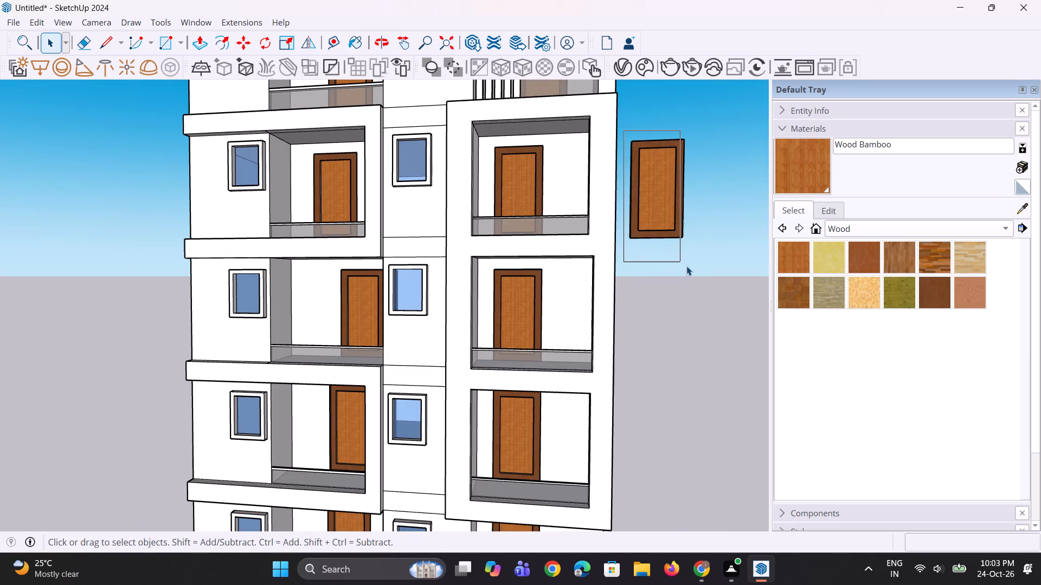
pyautogui.moveTo(686, 266); pyautogui.dragTo(693, 270)
pyautogui.press('Delete')
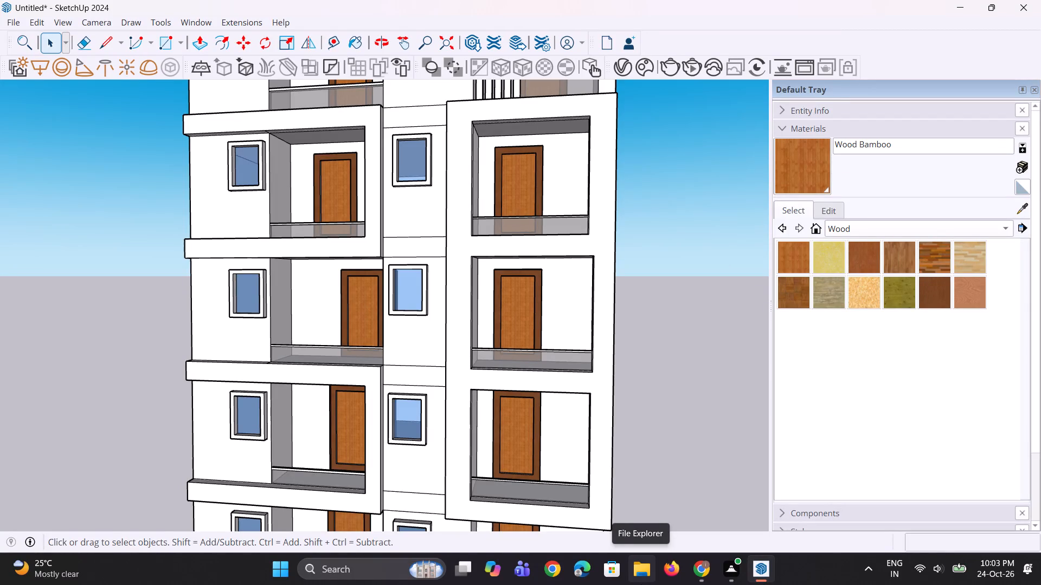
# Copy the five storeys' vertical front edges at the facade's left corner a short distance inward to mark narrow corner strips.
pyautogui.scroll(-4, 641, 584)
pyautogui.scroll(-8, 487, 393)
pyautogui.moveTo(559, 401); pyautogui.dragTo(584, 411, button='middle')
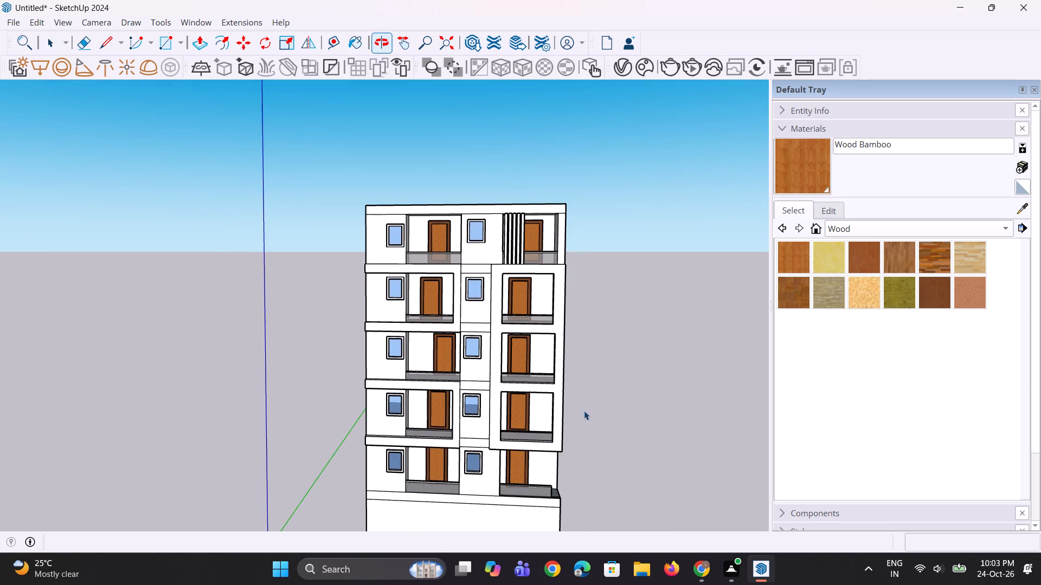
pyautogui.scroll(5, 389, 290)
pyautogui.scroll(1, 352, 99)
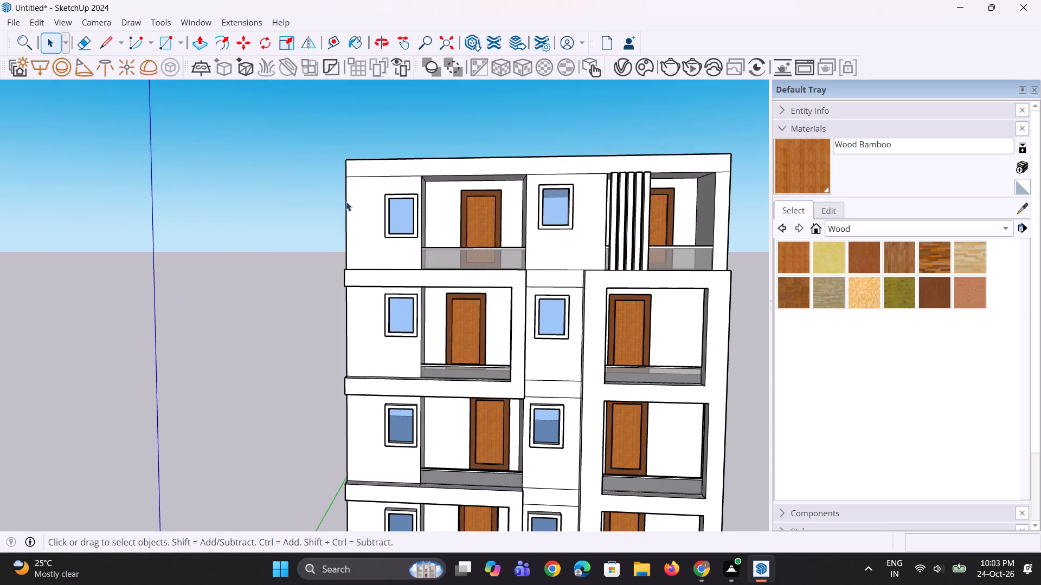
pyautogui.click(346, 201)
pyautogui.scroll(2, 354, 238)
pyautogui.keyDown('ctrl'); pyautogui.click(344, 310); pyautogui.keyUp('ctrl')
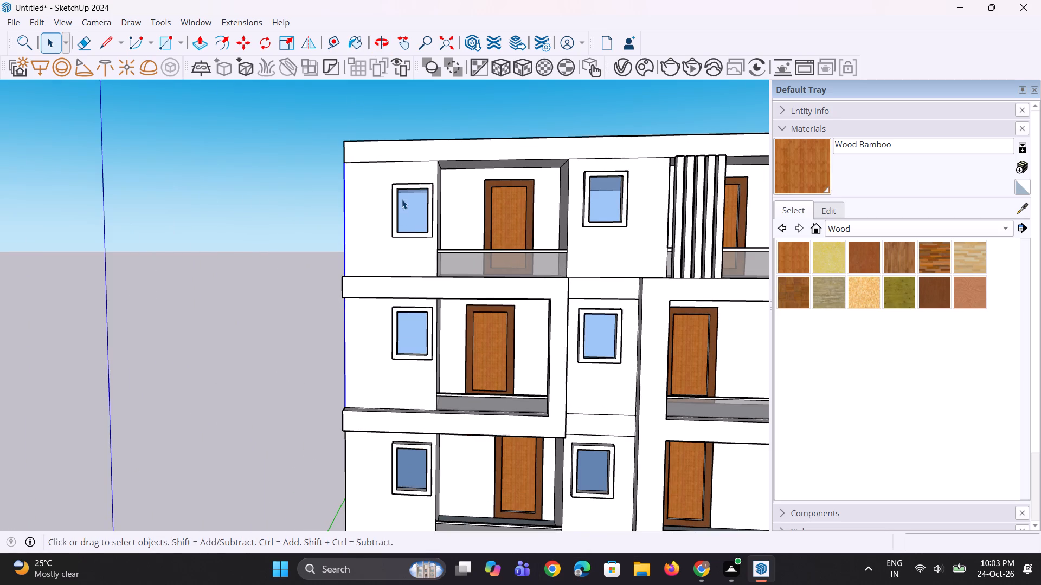
pyautogui.scroll(-5, 402, 194)
pyautogui.scroll(4, 305, 433)
pyautogui.keyDown('ctrl'); pyautogui.scroll(5, 391, 377); pyautogui.keyUp('ctrl')
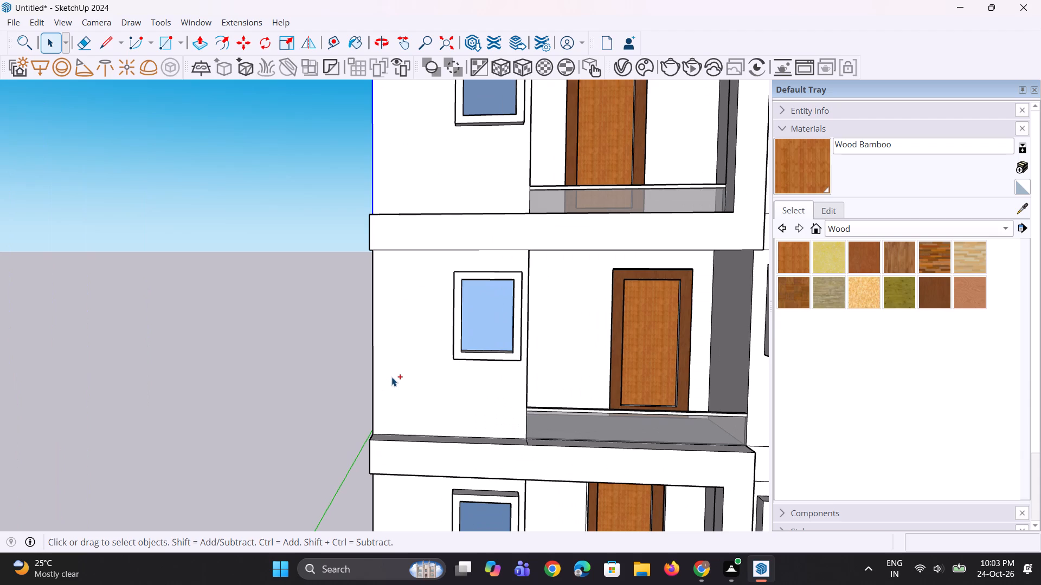
pyautogui.keyDown('ctrl'); pyautogui.click(372, 352); pyautogui.keyUp('ctrl')
pyautogui.scroll(-10, 454, 229)
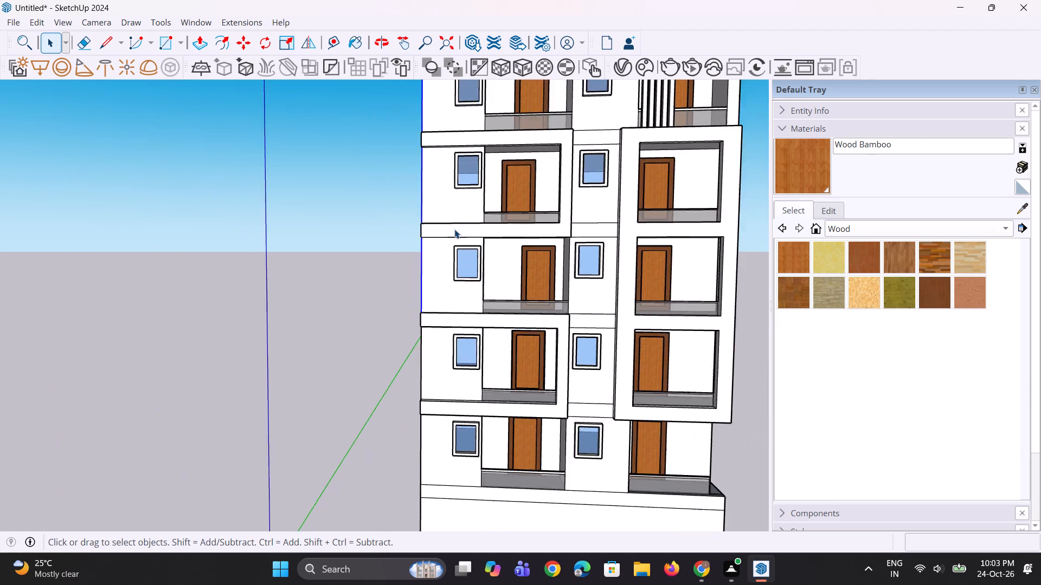
pyautogui.scroll(-5, 454, 229)
pyautogui.scroll(11, 419, 317)
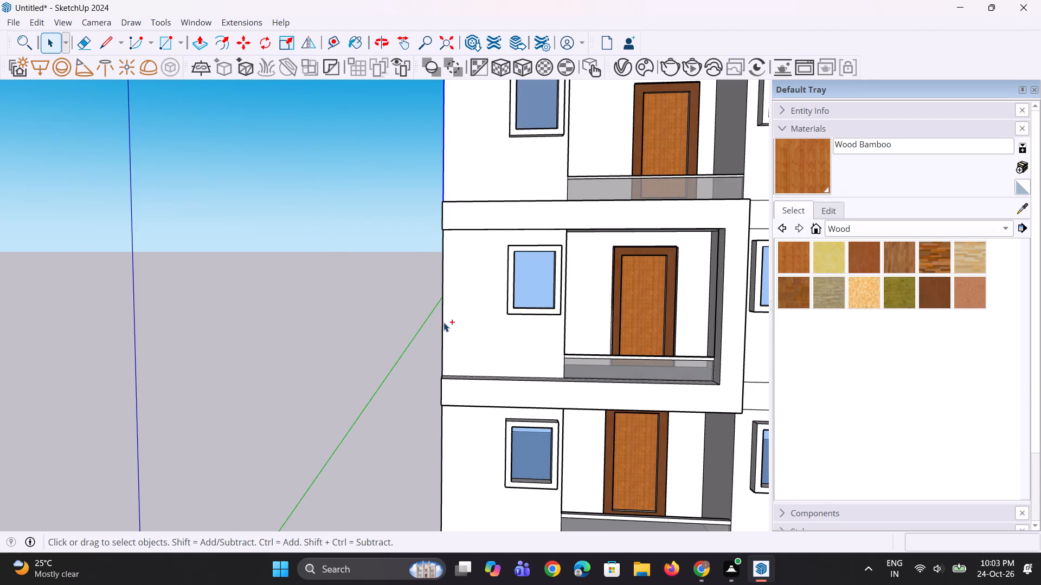
pyautogui.keyDown('ctrl'); pyautogui.click(444, 322); pyautogui.keyUp('ctrl')
pyautogui.keyDown('ctrl'); pyautogui.click(442, 420); pyautogui.keyUp('ctrl')
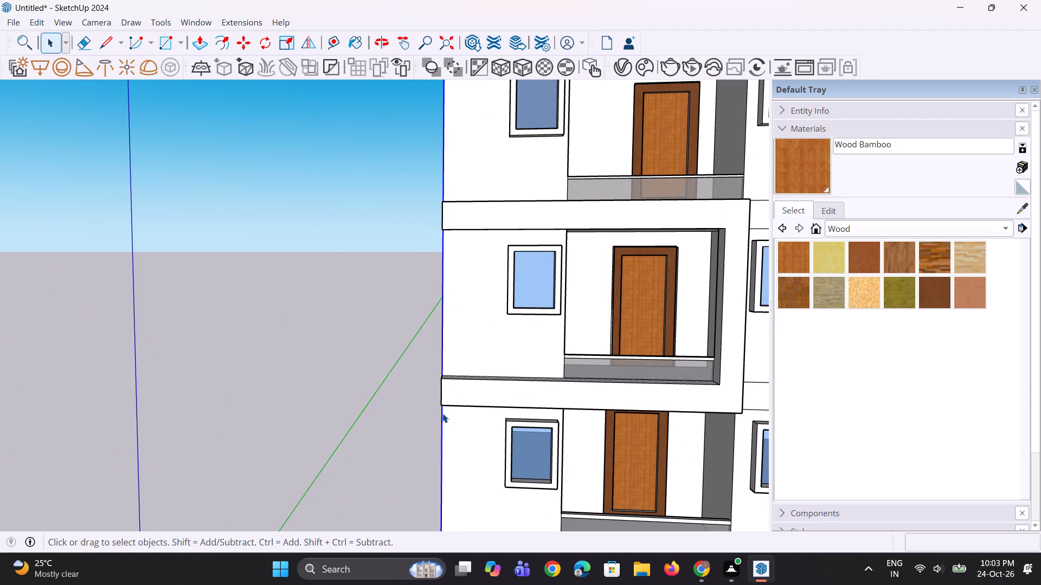
pyautogui.scroll(-10, 463, 304)
pyautogui.scroll(10, 455, 376)
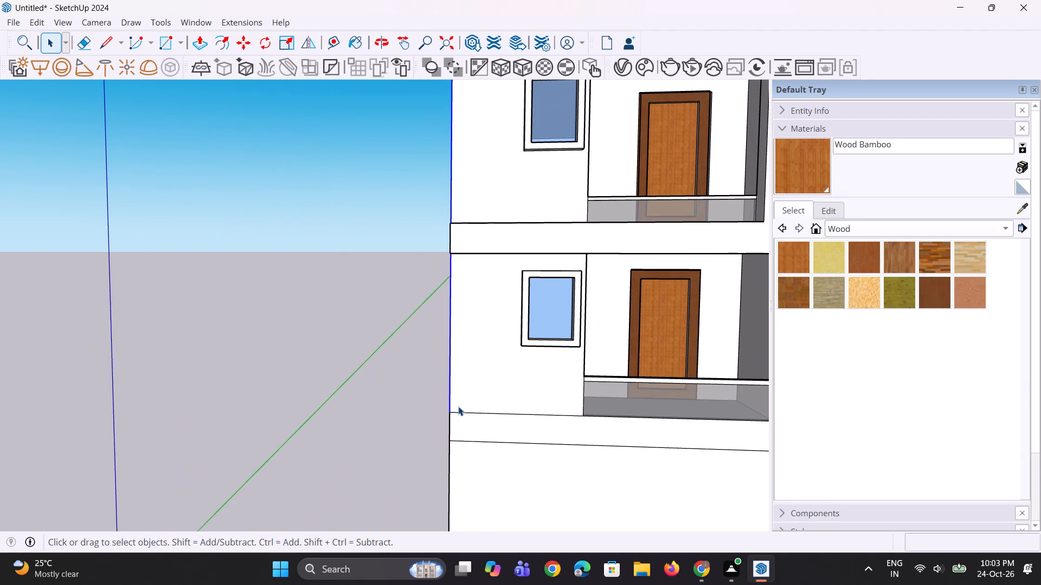
pyautogui.press('m')
pyautogui.scroll(1, 458, 426)
pyautogui.click(453, 409)
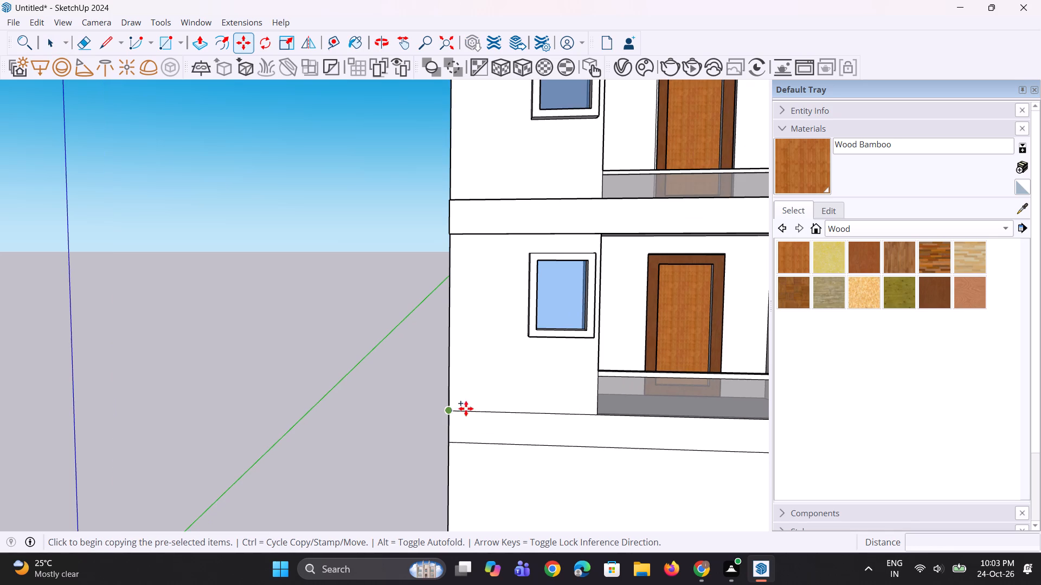
pyautogui.click(483, 408)
# Extrude the narrow left corner strip outward 1' 8 1/2" on all five balcony storeys, from the lowest to the top.
pyautogui.scroll(-5, 483, 408)
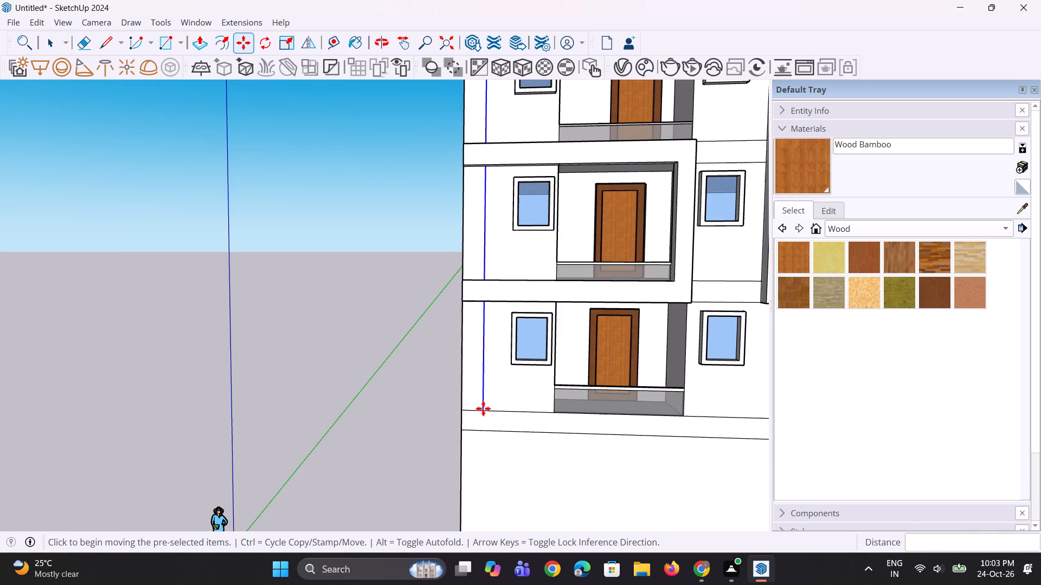
pyautogui.press('p')
pyautogui.click(477, 356)
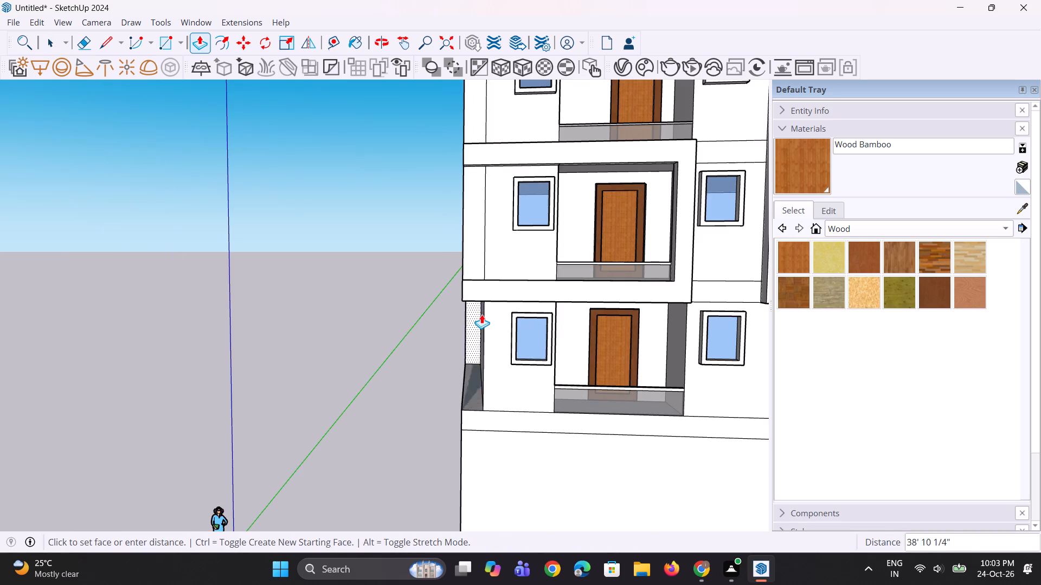
pyautogui.click(488, 294)
pyautogui.moveTo(488, 295); pyautogui.dragTo(440, 361, button='middle')
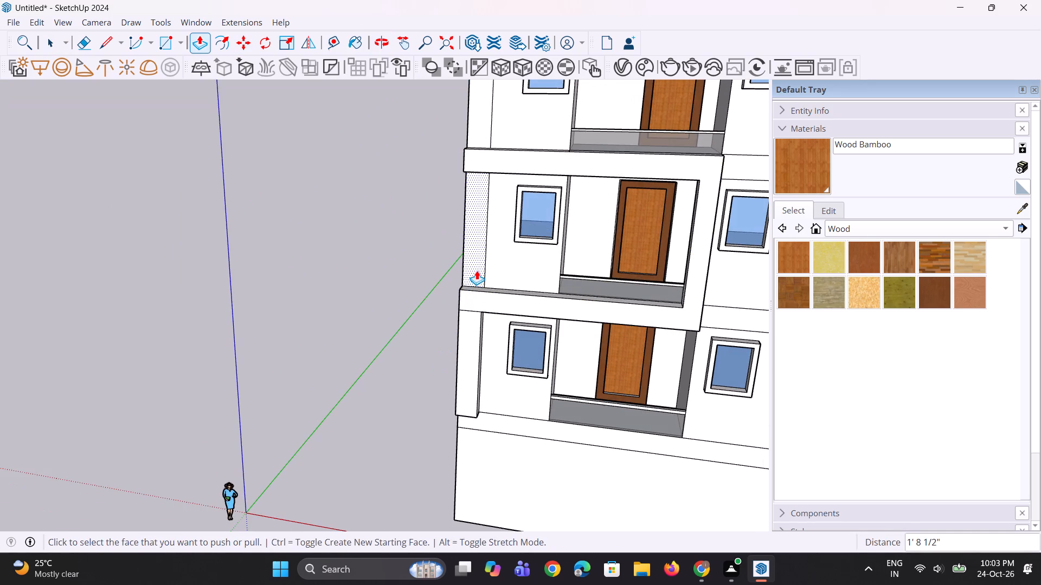
pyautogui.doubleClick(477, 270)
pyautogui.scroll(-5, 474, 349)
pyautogui.scroll(2, 465, 197)
pyautogui.doubleClick(480, 209)
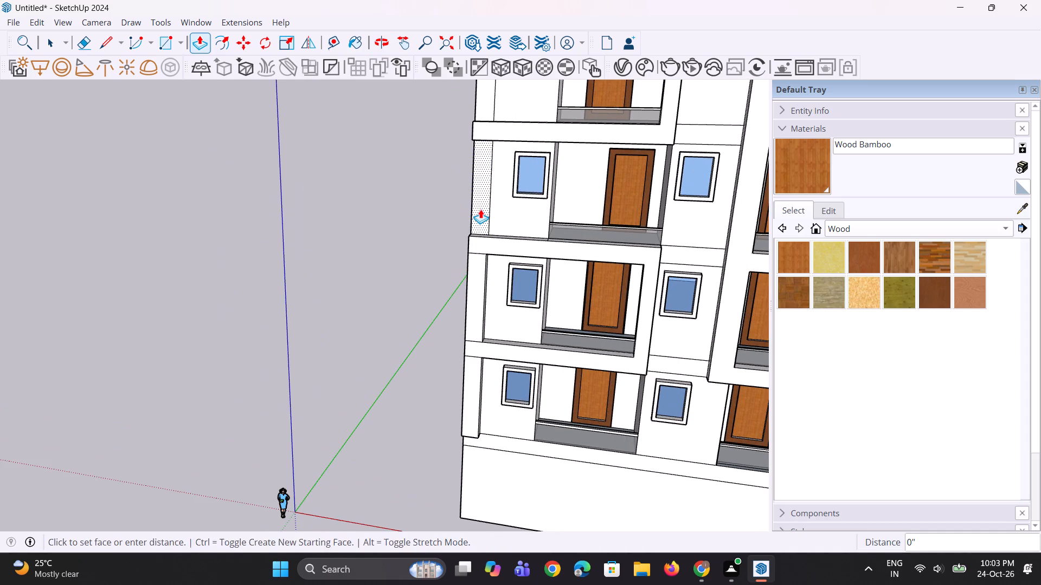
pyautogui.scroll(-9, 464, 302)
pyautogui.scroll(2, 485, 227)
pyautogui.doubleClick(472, 203)
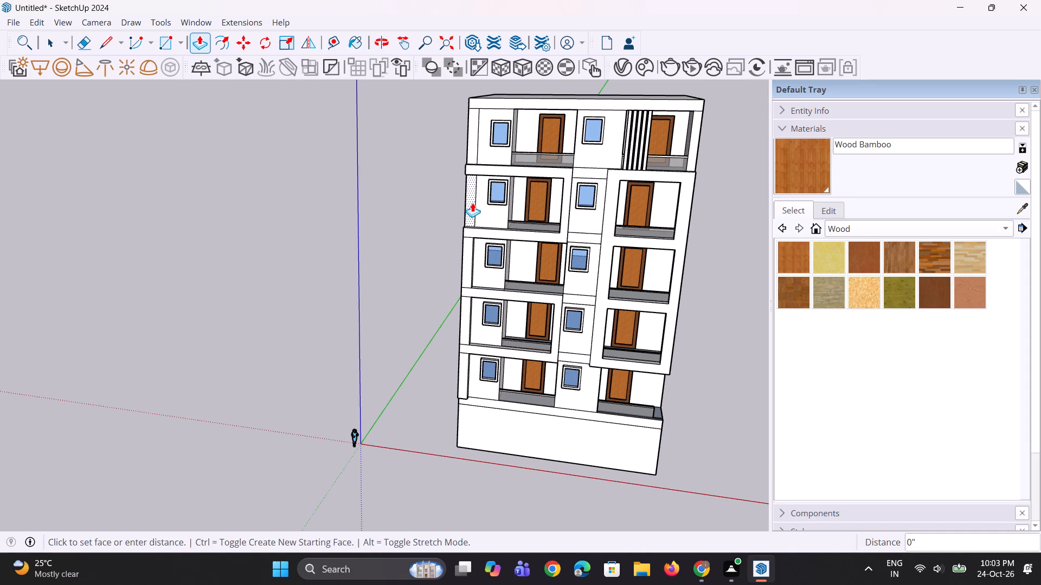
pyautogui.doubleClick(472, 140)
# Push/pull the roof band's front face forward and adjust it by about 5 3/16" to line up with the corner strips.
pyautogui.moveTo(500, 192); pyautogui.dragTo(507, 196, button='middle')
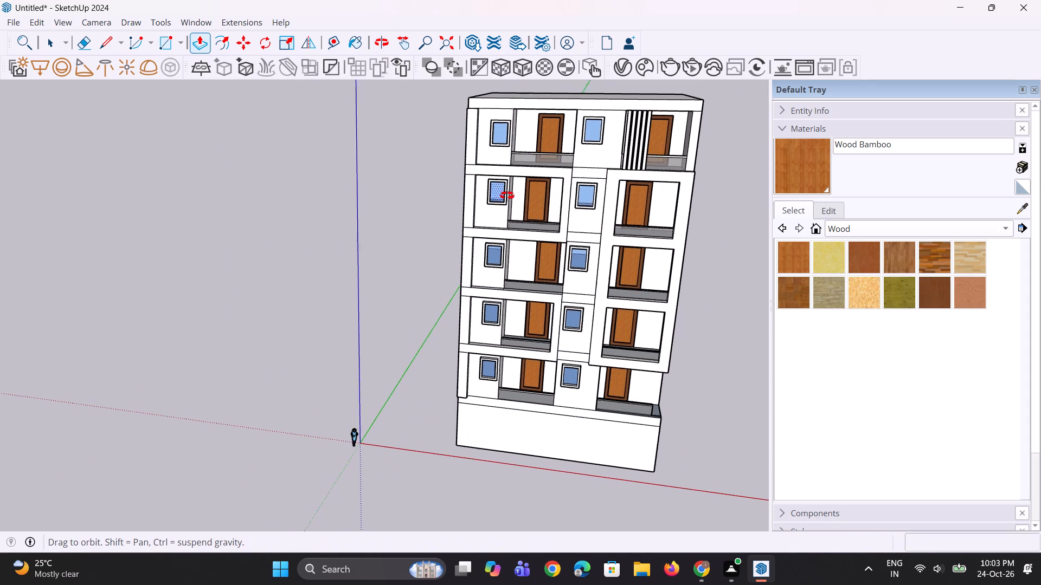
pyautogui.moveTo(507, 196); pyautogui.dragTo(512, 196, button='middle')
pyautogui.scroll(-5, 512, 197)
pyautogui.moveTo(515, 334); pyautogui.dragTo(506, 274, button='middle')
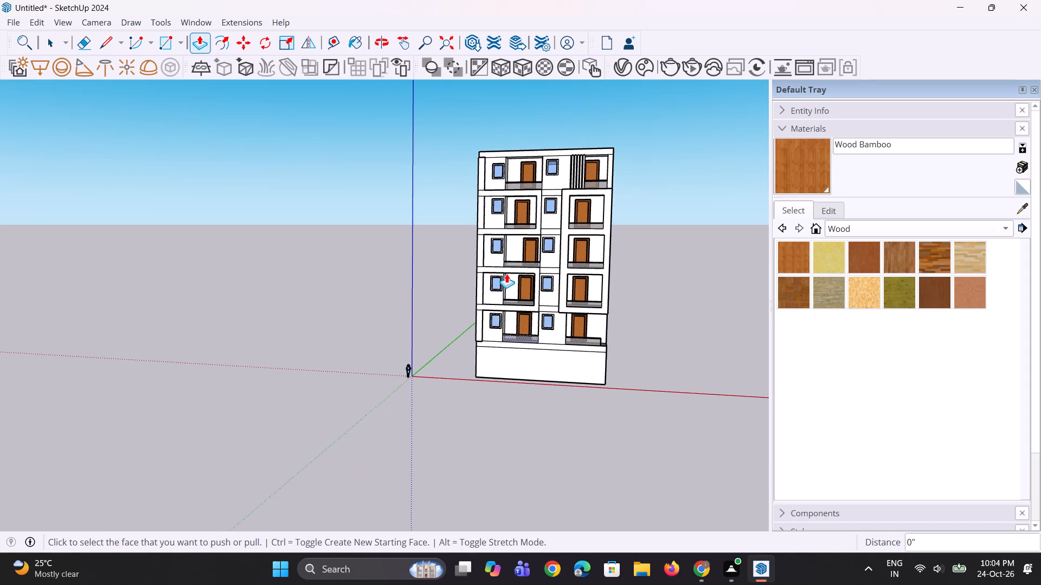
pyautogui.scroll(-3, 506, 274)
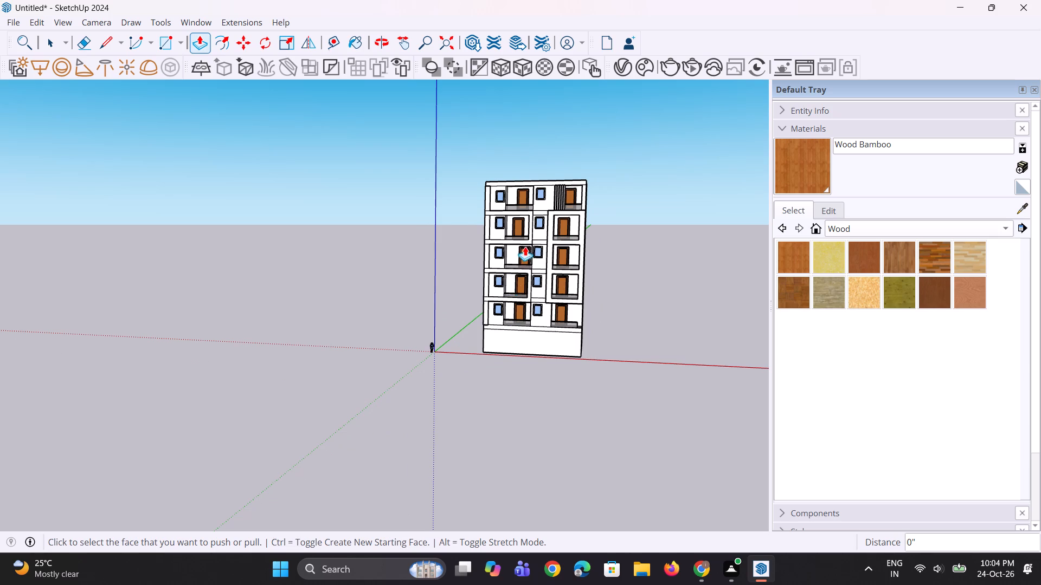
pyautogui.scroll(11, 526, 212)
pyautogui.moveTo(519, 220); pyautogui.dragTo(535, 326, button='middle')
pyautogui.scroll(2, 543, 248)
pyautogui.moveTo(632, 236); pyautogui.dragTo(531, 225, button='middle')
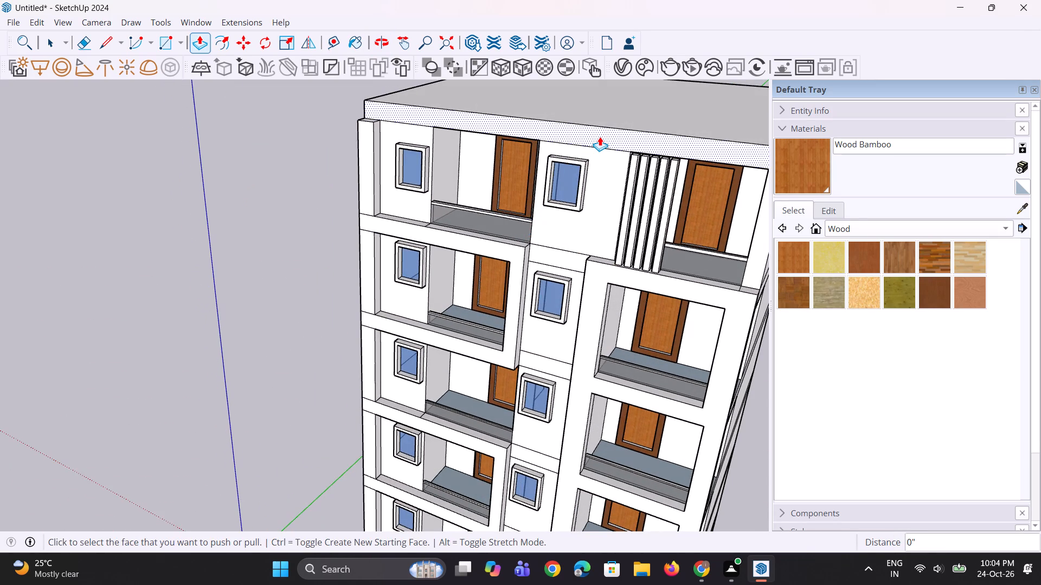
pyautogui.click(600, 136)
pyautogui.click(638, 173)
pyautogui.moveTo(646, 244); pyautogui.dragTo(607, 179, button='middle')
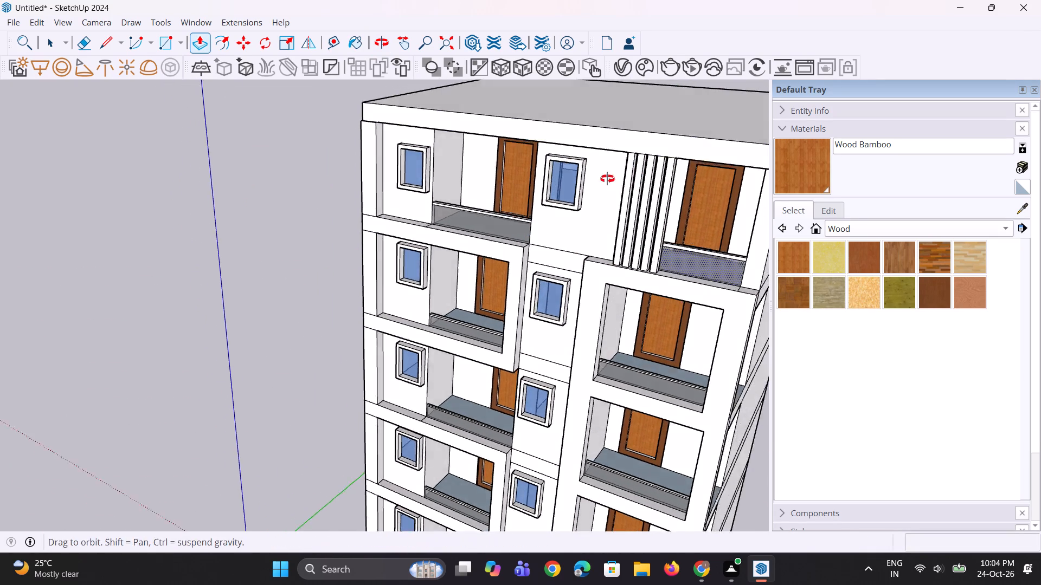
pyautogui.moveTo(607, 179); pyautogui.dragTo(607, 178, button='middle')
pyautogui.scroll(-4, 607, 178)
pyautogui.scroll(6, 403, 96)
pyautogui.click(451, 142)
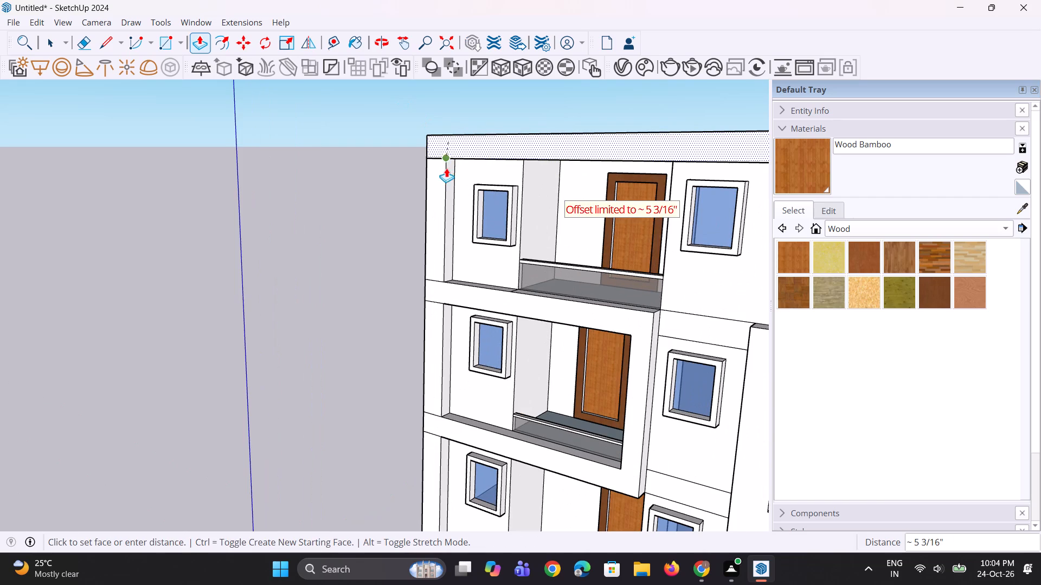
pyautogui.click(443, 173)
# Examine the facade's corner strips, roof band and balcony frames from the front and at an angle.
pyautogui.scroll(-4, 436, 179)
pyautogui.moveTo(516, 206); pyautogui.dragTo(516, 153, button='middle')
pyautogui.scroll(-5, 516, 153)
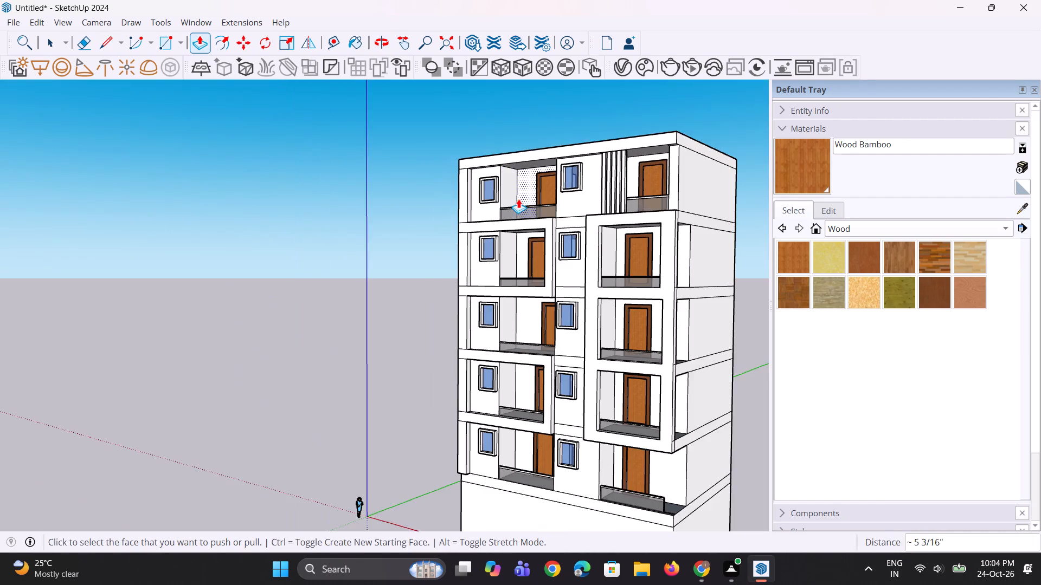
pyautogui.moveTo(518, 199); pyautogui.dragTo(529, 238, button='middle')
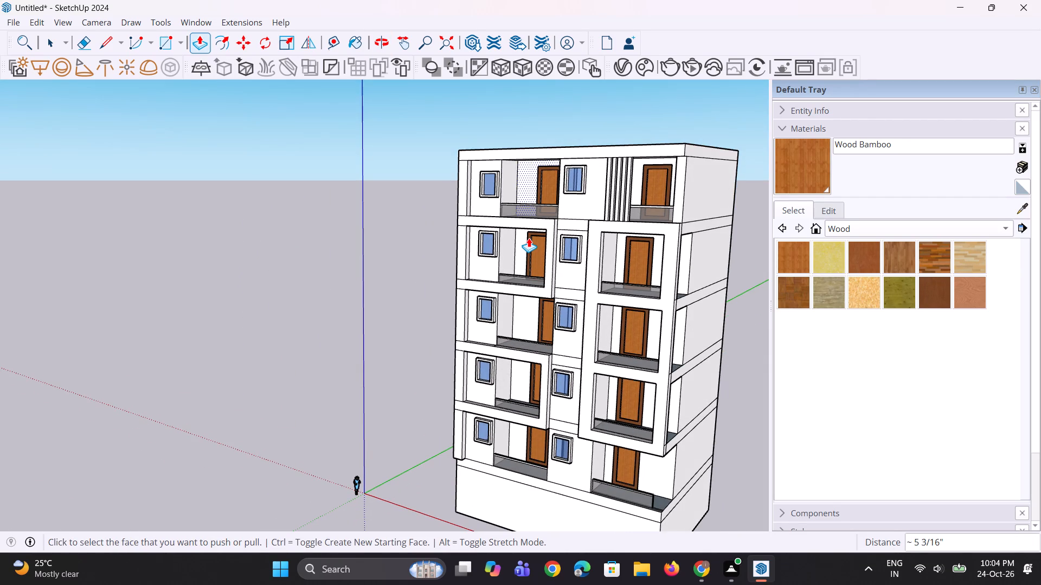
pyautogui.scroll(2, 562, 206)
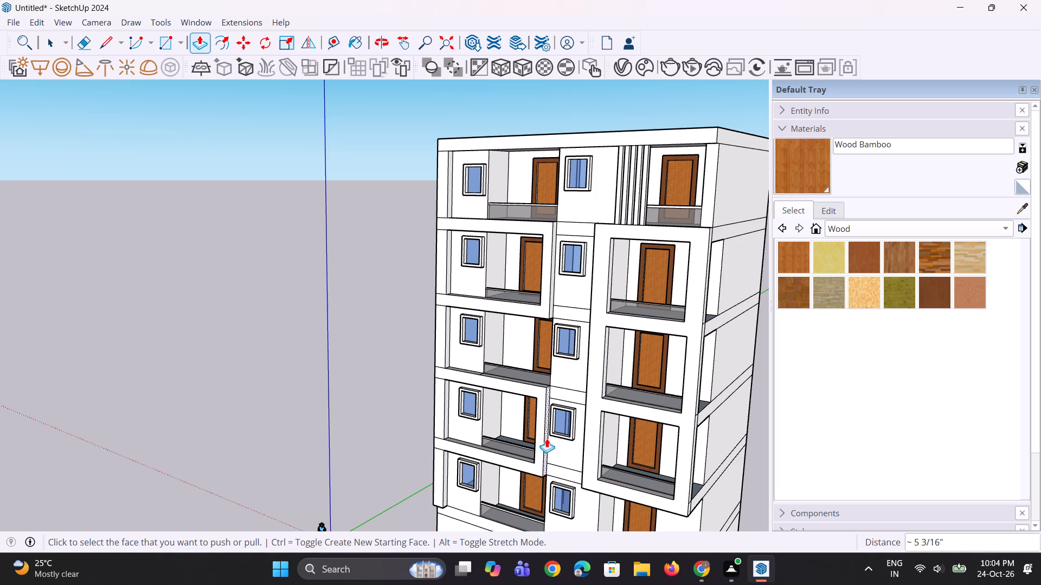
pyautogui.scroll(-3, 546, 439)
pyautogui.moveTo(624, 288); pyautogui.dragTo(688, 281, button='middle')
pyautogui.scroll(2, 600, 377)
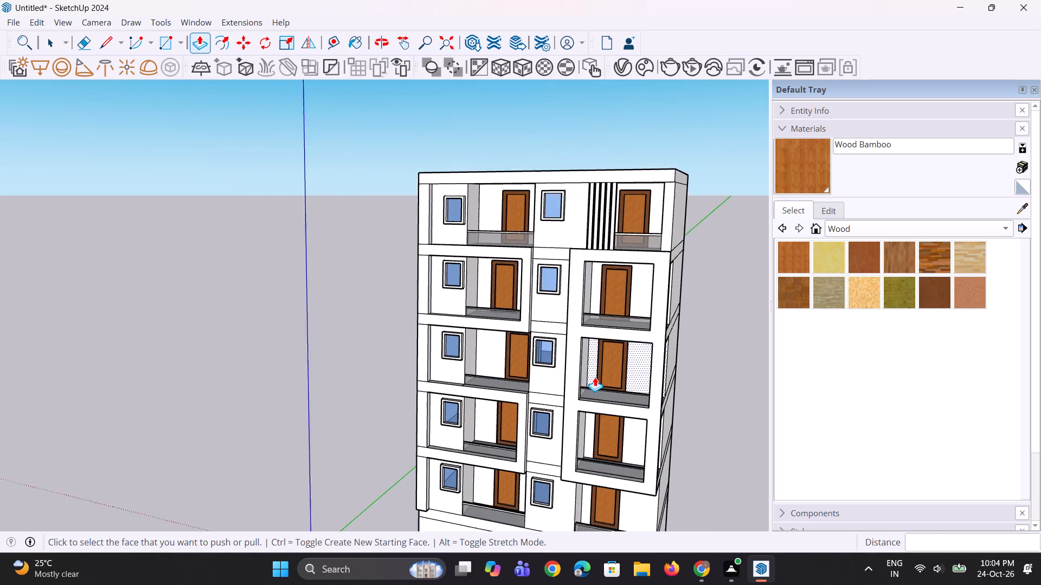
# Push/pull the left balcony frame's front face on the second storey from the top to match the roof band's plane.
pyautogui.scroll(2, 595, 377)
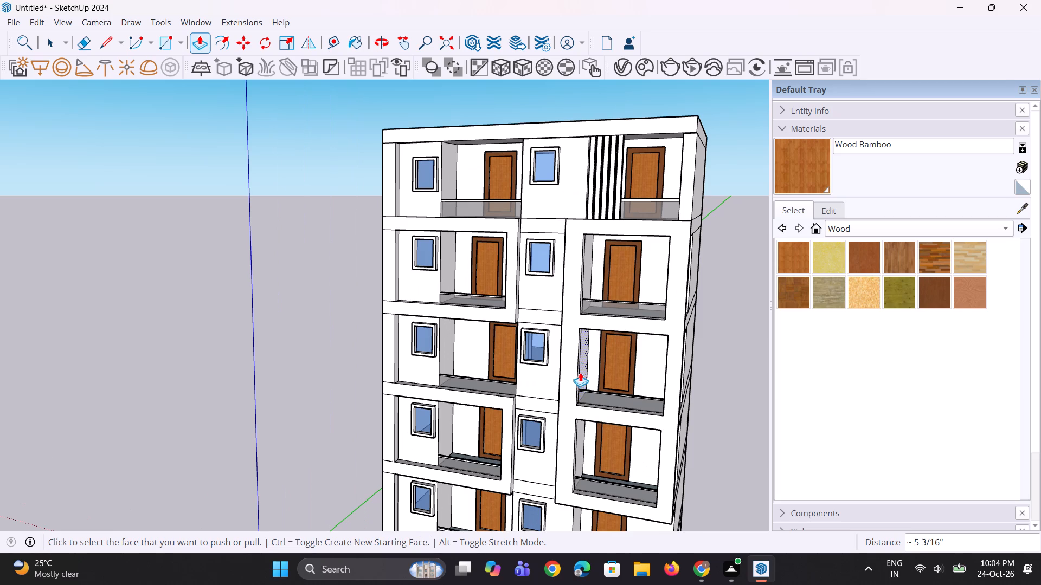
pyautogui.scroll(3, 547, 307)
pyautogui.click(505, 309)
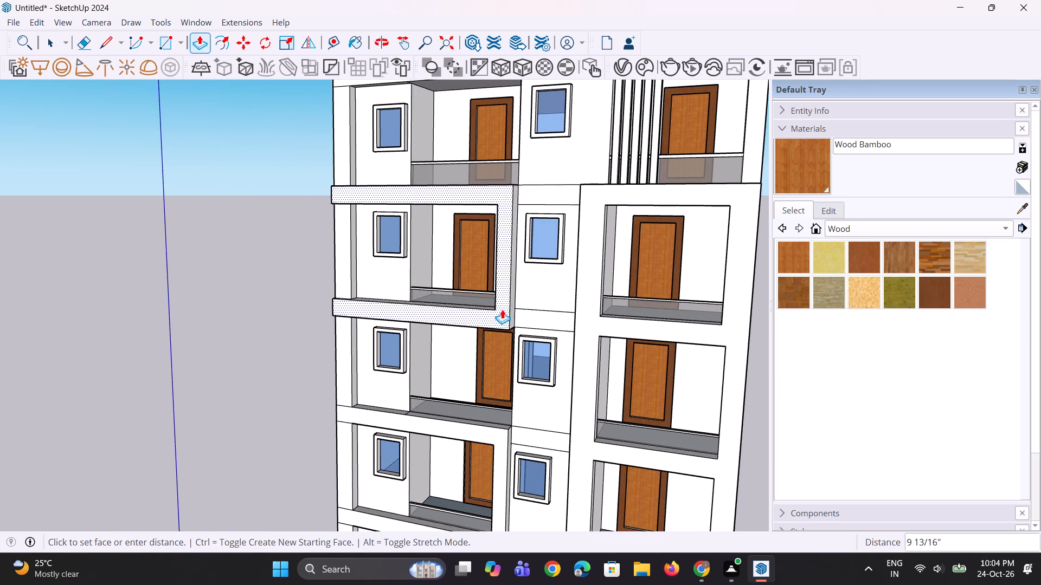
pyautogui.scroll(-2, 501, 309)
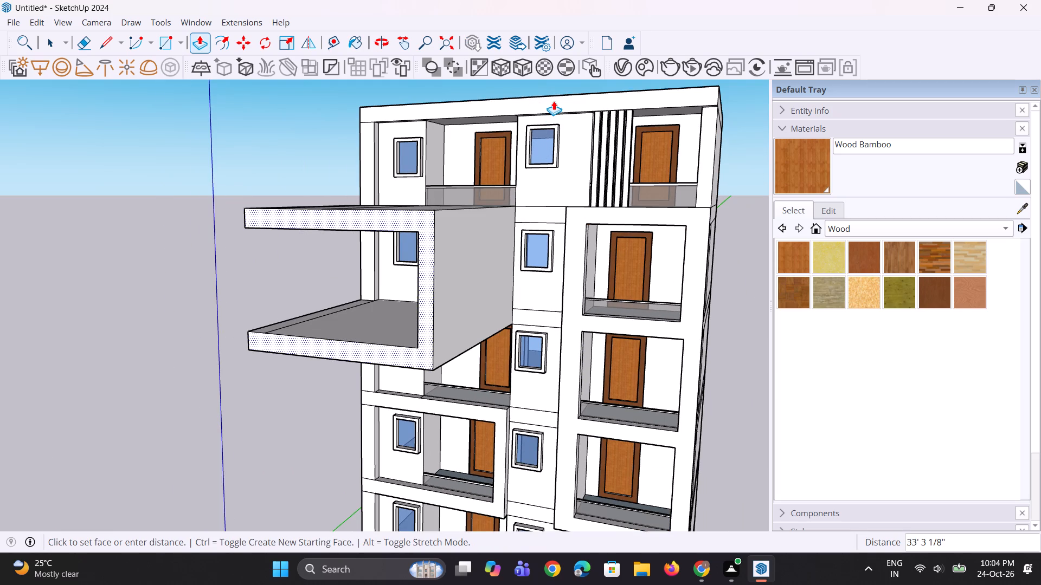
pyautogui.scroll(3, 553, 108)
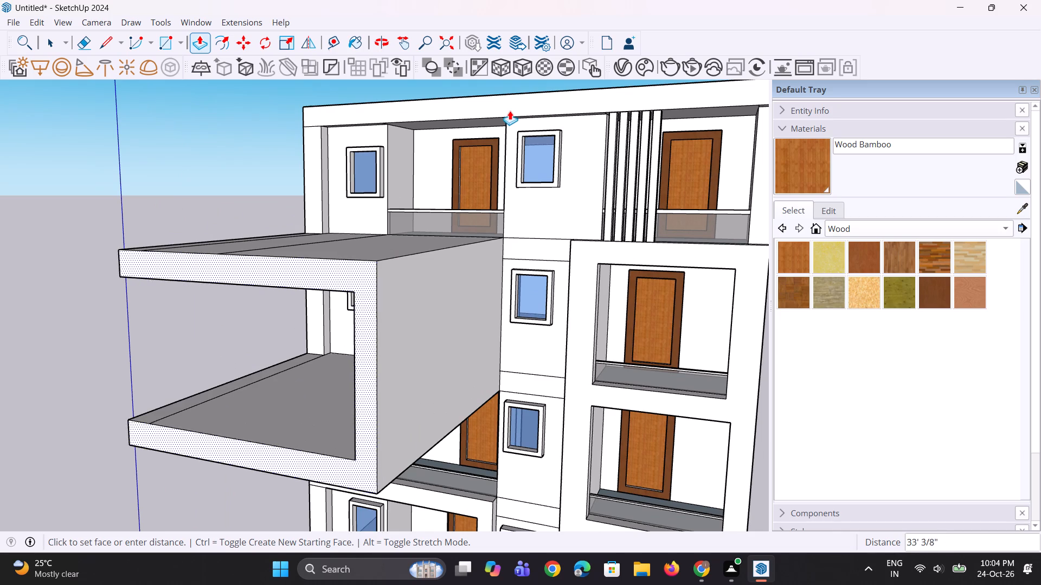
pyautogui.scroll(1, 520, 119)
pyautogui.click(520, 119)
# Examine the balcony frames and projections on the upper storeys from both sides of the facade.
pyautogui.moveTo(502, 186); pyautogui.dragTo(467, 185, button='middle')
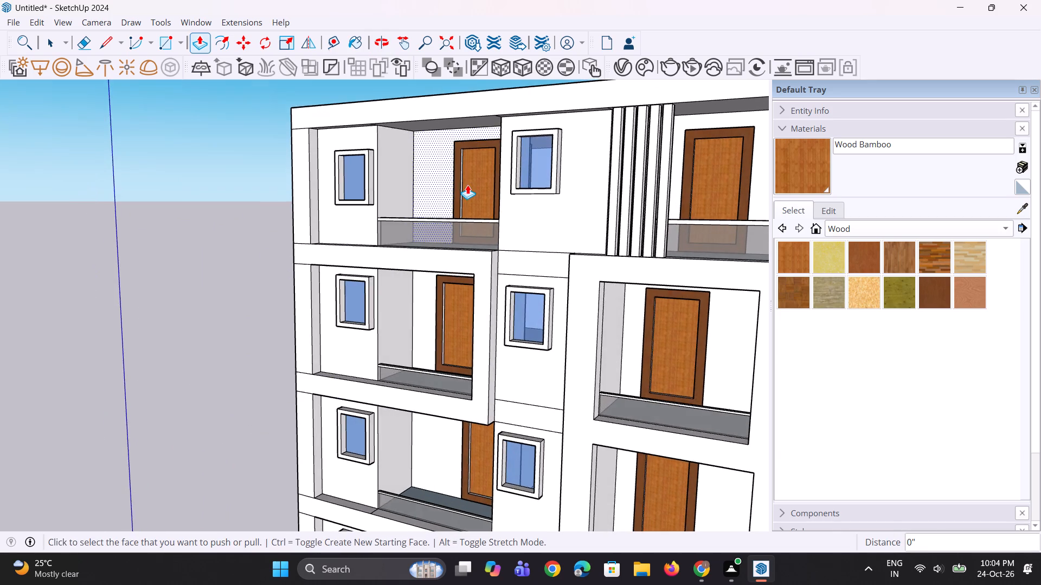
pyautogui.scroll(-6, 467, 185)
pyautogui.moveTo(465, 233); pyautogui.dragTo(493, 235, button='middle')
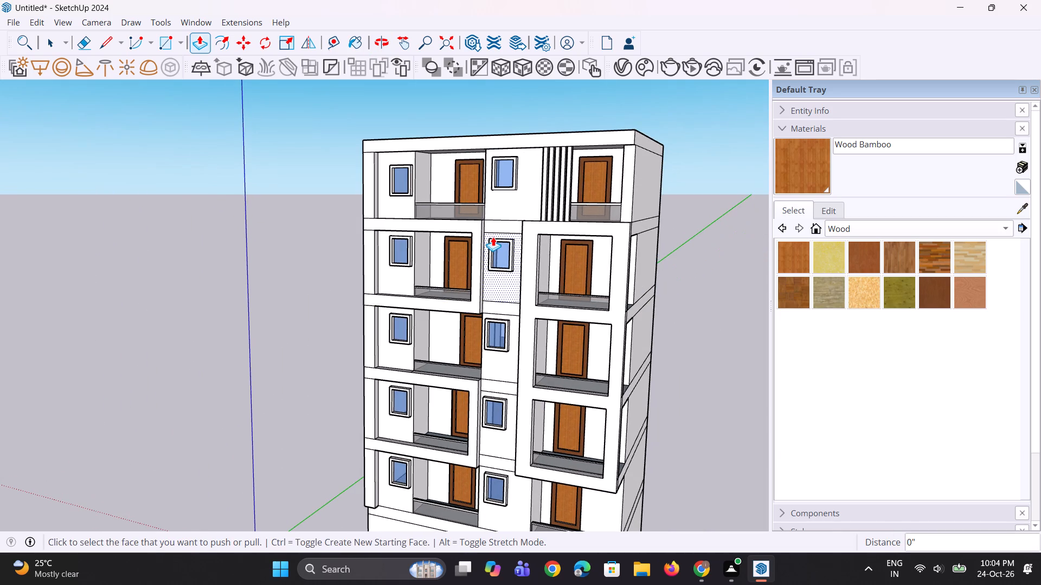
pyautogui.scroll(3, 490, 268)
pyautogui.moveTo(490, 268); pyautogui.dragTo(698, 261, button='middle')
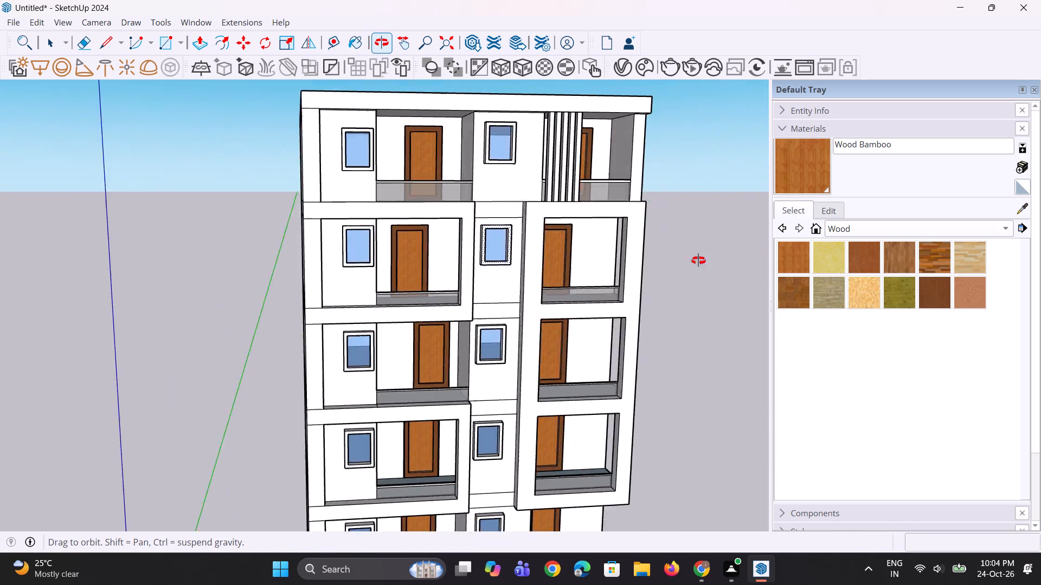
pyautogui.moveTo(698, 261); pyautogui.dragTo(767, 227, button='middle')
pyautogui.scroll(-1, 767, 227)
pyautogui.scroll(4, 549, 250)
pyautogui.scroll(2, 421, 242)
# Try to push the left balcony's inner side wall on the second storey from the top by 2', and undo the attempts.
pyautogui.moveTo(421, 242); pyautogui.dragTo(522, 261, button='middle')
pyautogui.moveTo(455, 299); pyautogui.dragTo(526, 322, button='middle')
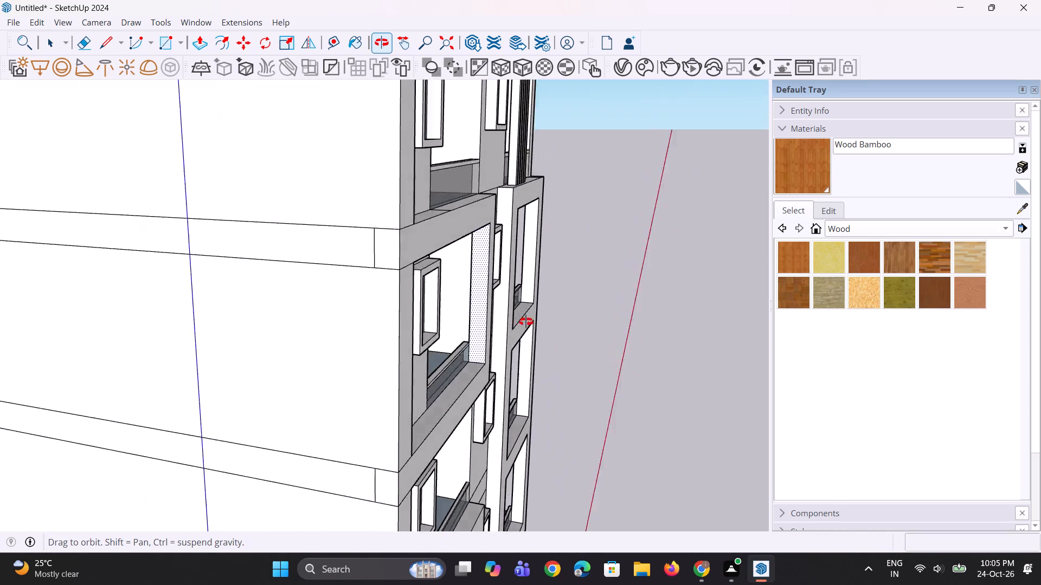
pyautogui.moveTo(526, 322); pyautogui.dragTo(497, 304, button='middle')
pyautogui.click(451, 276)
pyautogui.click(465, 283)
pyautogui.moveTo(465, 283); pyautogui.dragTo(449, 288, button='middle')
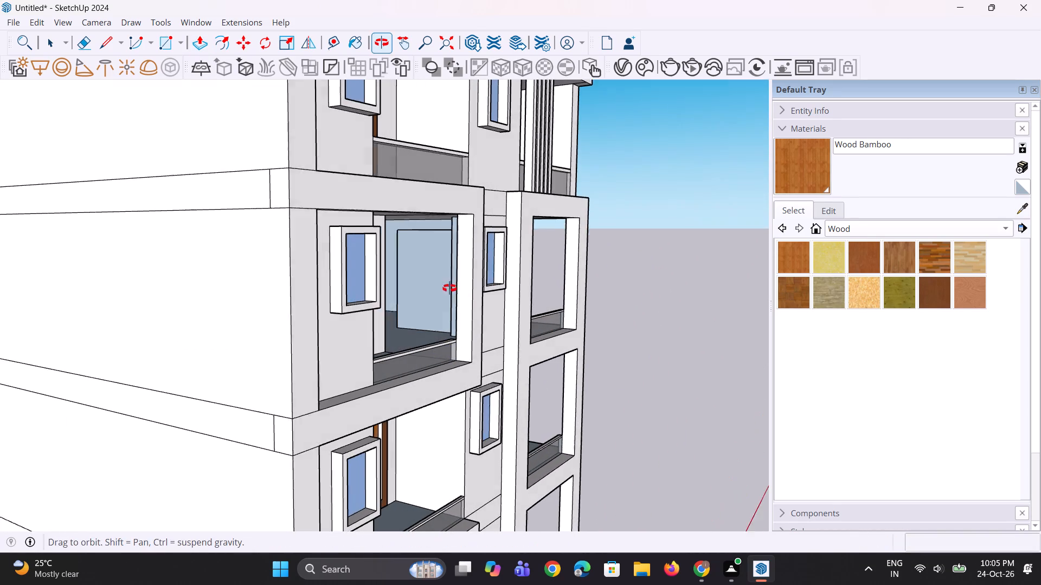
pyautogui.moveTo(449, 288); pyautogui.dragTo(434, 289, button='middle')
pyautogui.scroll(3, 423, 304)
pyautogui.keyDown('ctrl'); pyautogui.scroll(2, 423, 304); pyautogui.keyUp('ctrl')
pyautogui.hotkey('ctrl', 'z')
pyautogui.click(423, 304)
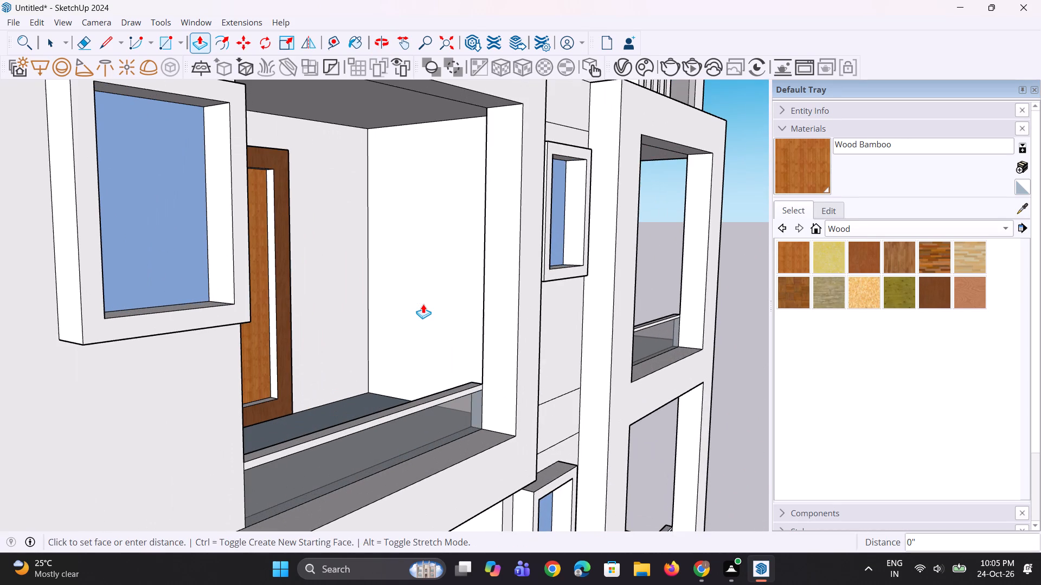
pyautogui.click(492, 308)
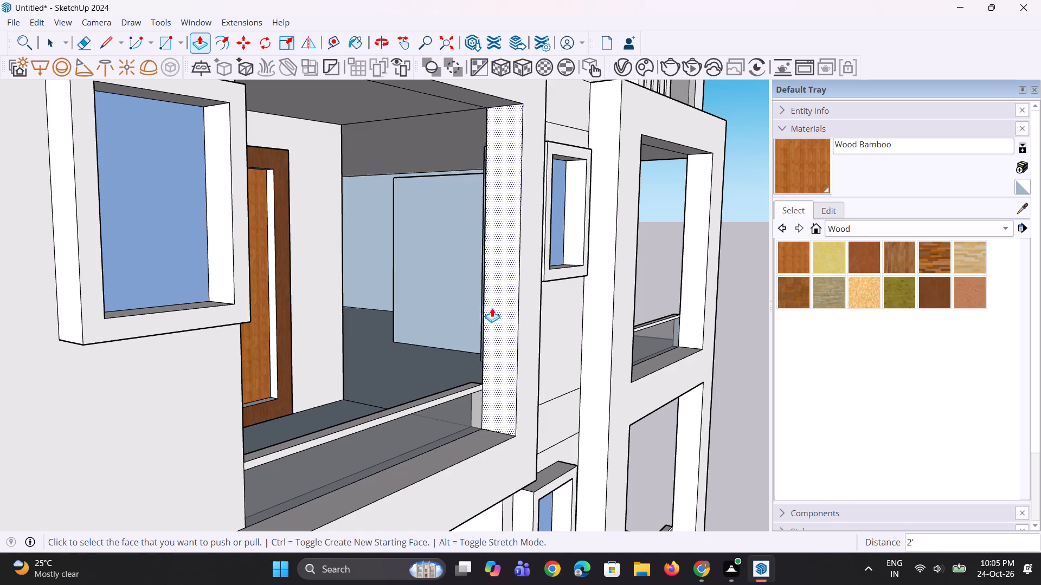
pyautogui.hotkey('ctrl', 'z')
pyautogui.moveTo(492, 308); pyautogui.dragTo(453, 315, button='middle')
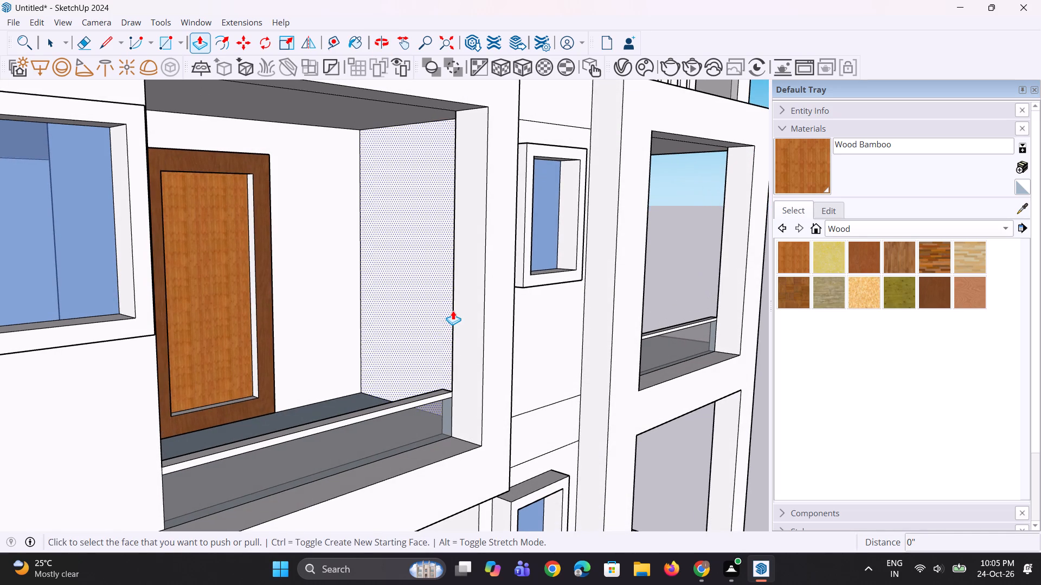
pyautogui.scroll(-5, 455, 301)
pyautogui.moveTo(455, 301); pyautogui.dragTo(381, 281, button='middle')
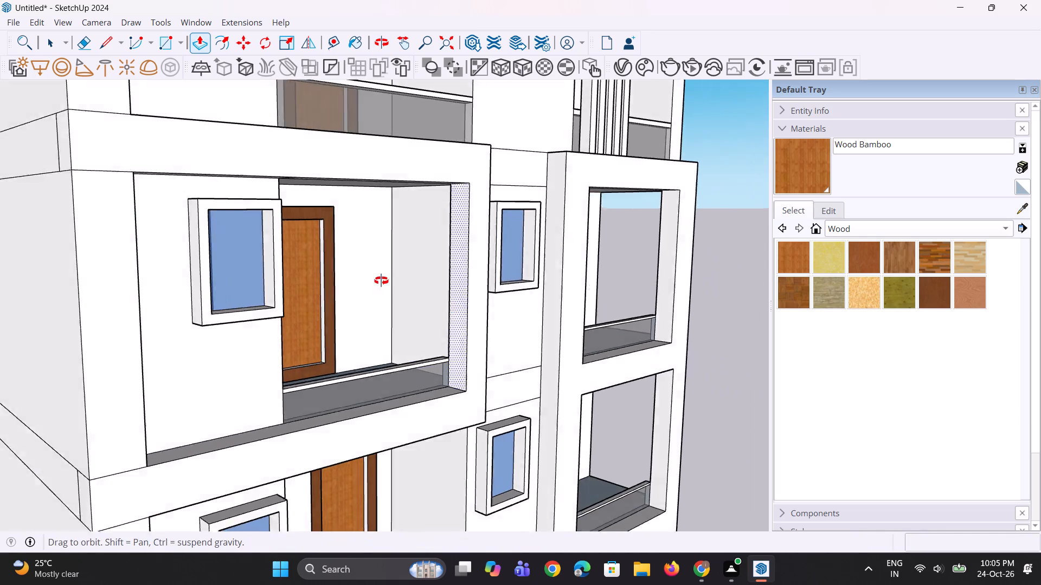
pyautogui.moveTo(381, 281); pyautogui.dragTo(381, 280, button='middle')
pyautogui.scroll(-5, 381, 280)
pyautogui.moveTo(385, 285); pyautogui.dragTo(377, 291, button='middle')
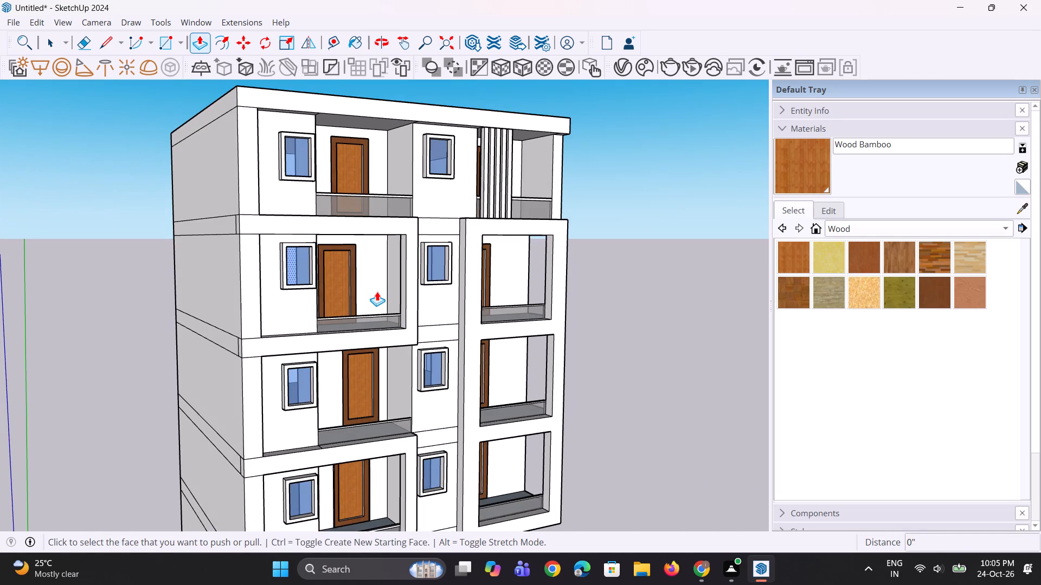
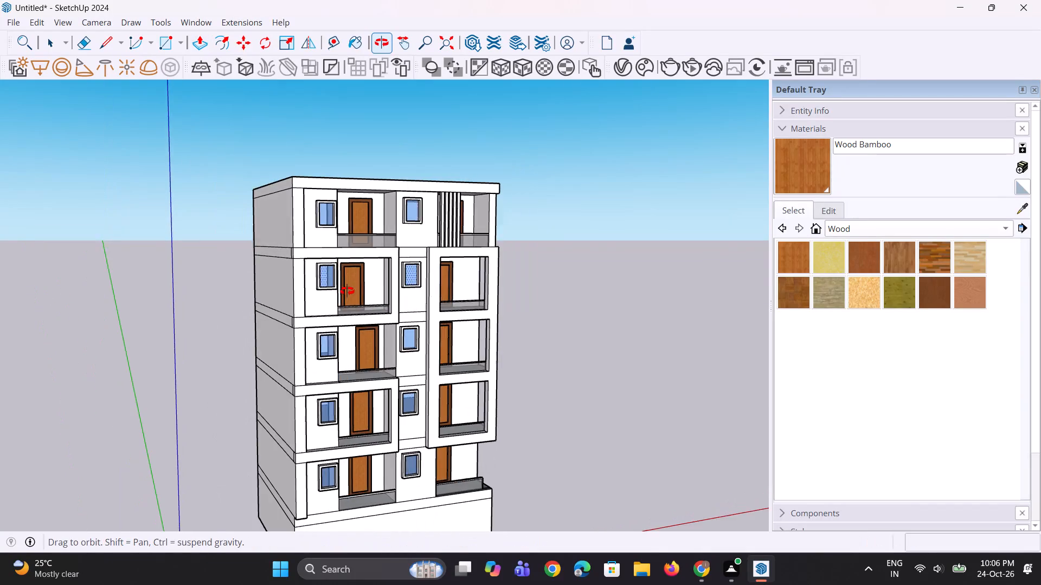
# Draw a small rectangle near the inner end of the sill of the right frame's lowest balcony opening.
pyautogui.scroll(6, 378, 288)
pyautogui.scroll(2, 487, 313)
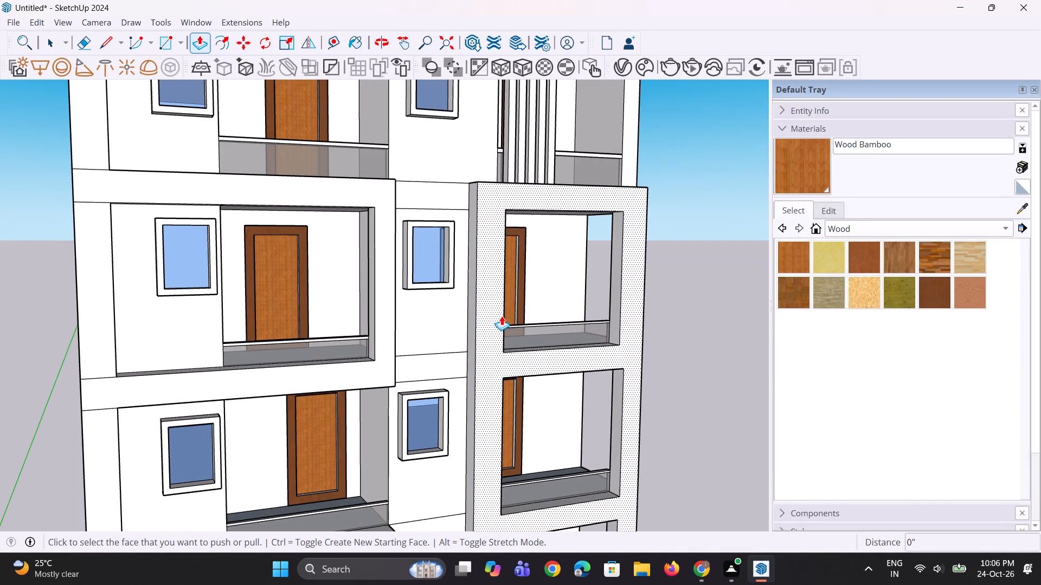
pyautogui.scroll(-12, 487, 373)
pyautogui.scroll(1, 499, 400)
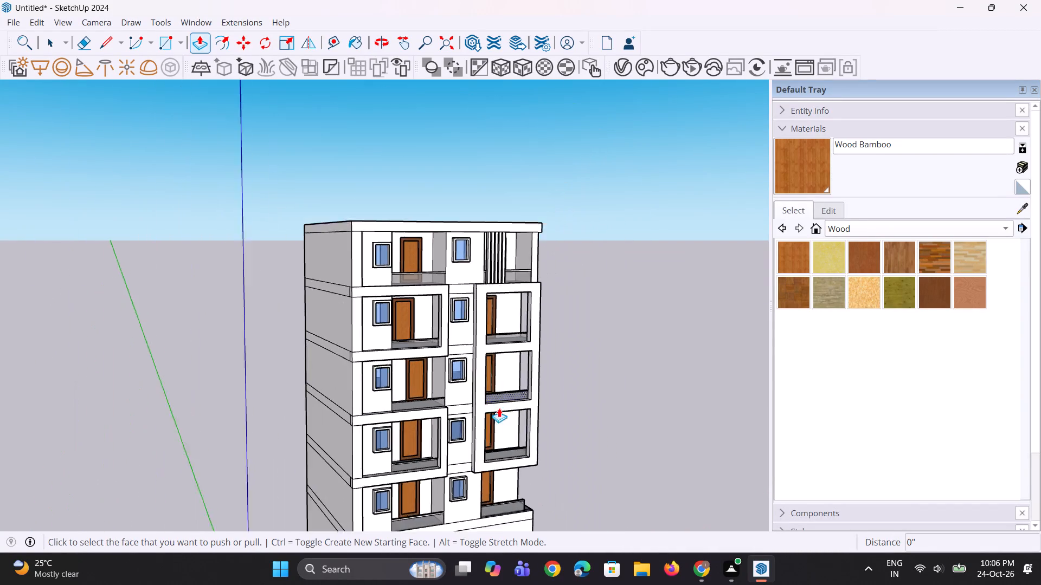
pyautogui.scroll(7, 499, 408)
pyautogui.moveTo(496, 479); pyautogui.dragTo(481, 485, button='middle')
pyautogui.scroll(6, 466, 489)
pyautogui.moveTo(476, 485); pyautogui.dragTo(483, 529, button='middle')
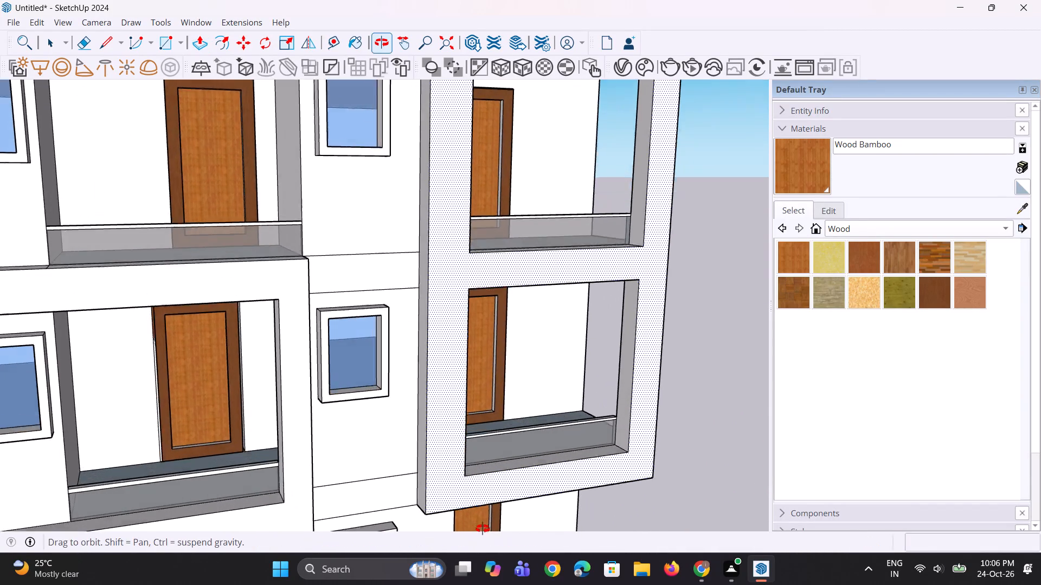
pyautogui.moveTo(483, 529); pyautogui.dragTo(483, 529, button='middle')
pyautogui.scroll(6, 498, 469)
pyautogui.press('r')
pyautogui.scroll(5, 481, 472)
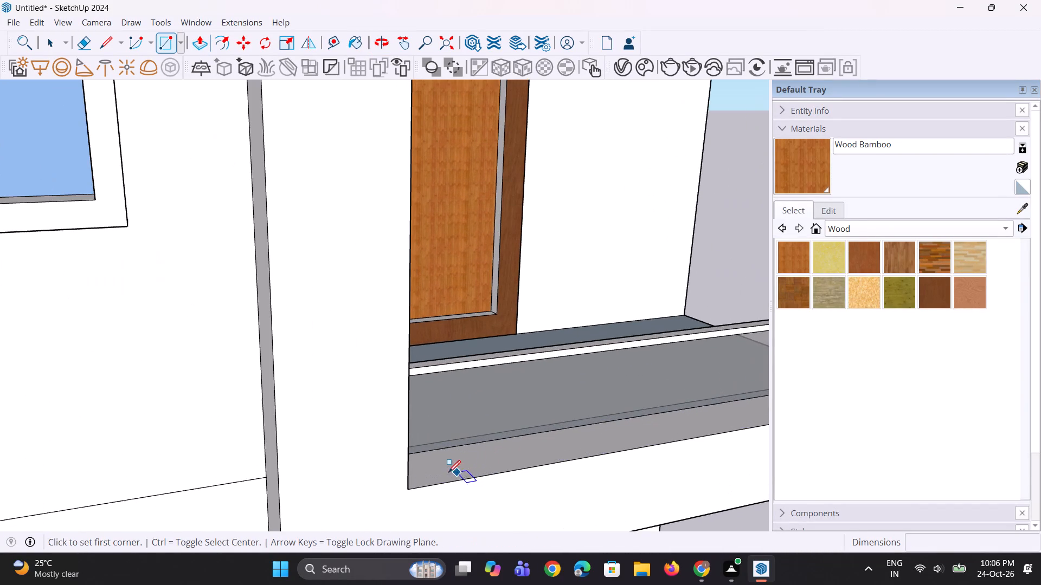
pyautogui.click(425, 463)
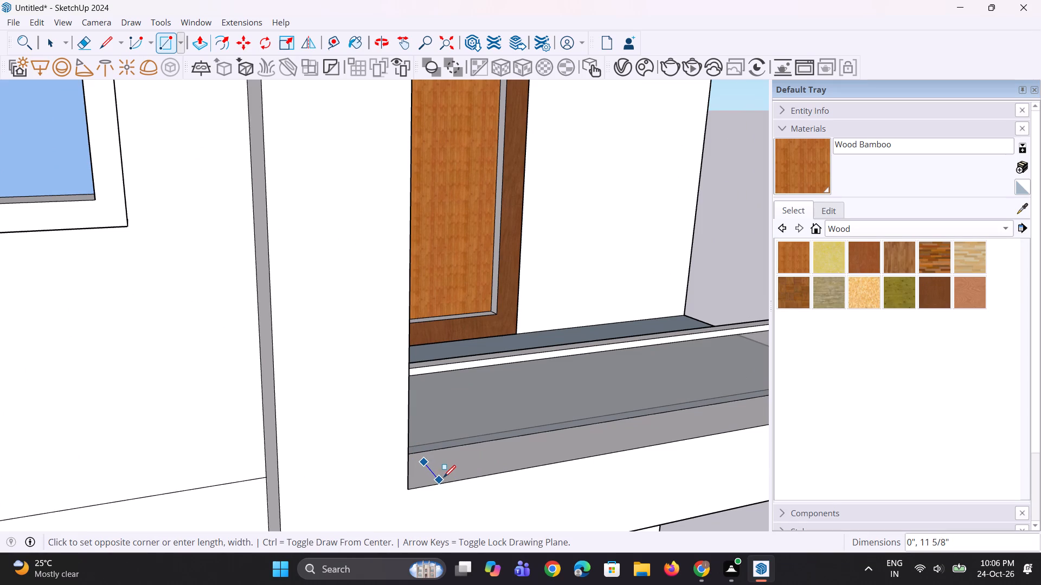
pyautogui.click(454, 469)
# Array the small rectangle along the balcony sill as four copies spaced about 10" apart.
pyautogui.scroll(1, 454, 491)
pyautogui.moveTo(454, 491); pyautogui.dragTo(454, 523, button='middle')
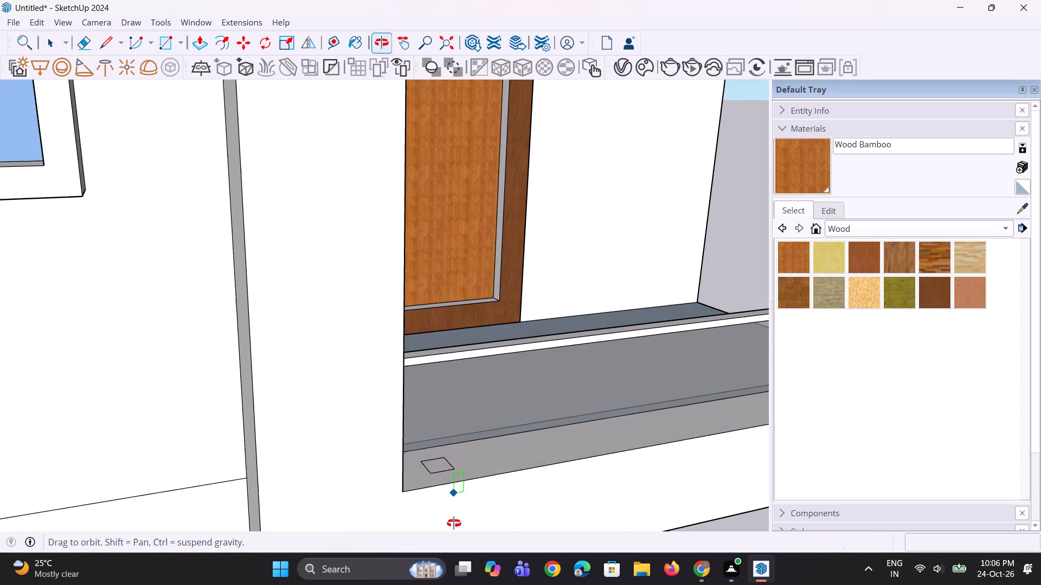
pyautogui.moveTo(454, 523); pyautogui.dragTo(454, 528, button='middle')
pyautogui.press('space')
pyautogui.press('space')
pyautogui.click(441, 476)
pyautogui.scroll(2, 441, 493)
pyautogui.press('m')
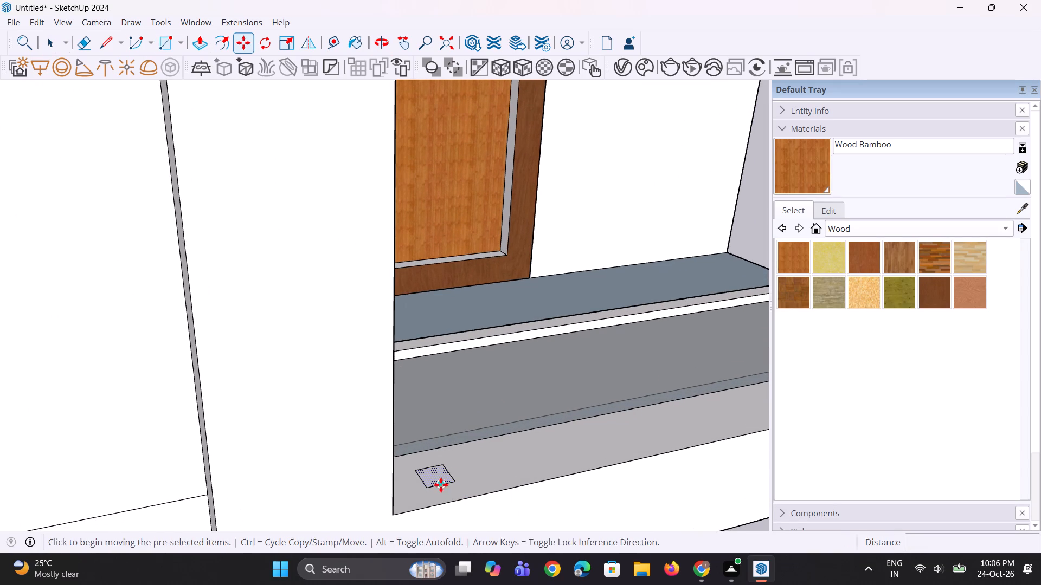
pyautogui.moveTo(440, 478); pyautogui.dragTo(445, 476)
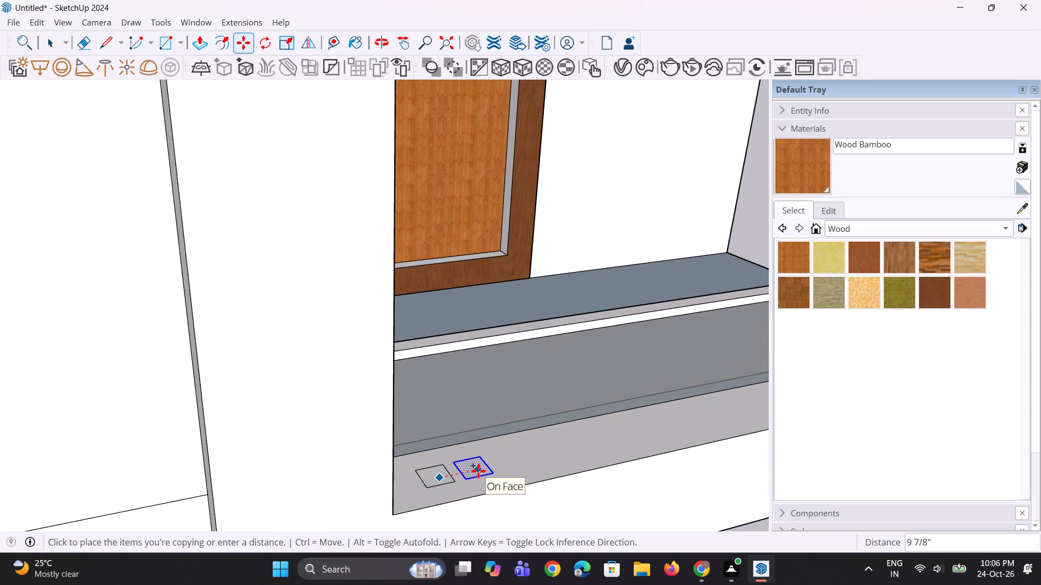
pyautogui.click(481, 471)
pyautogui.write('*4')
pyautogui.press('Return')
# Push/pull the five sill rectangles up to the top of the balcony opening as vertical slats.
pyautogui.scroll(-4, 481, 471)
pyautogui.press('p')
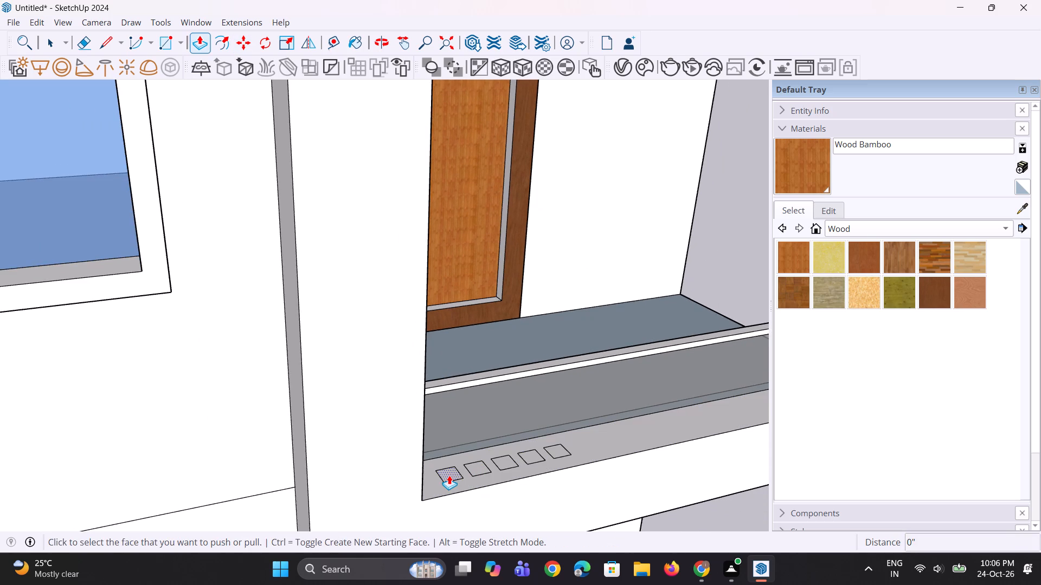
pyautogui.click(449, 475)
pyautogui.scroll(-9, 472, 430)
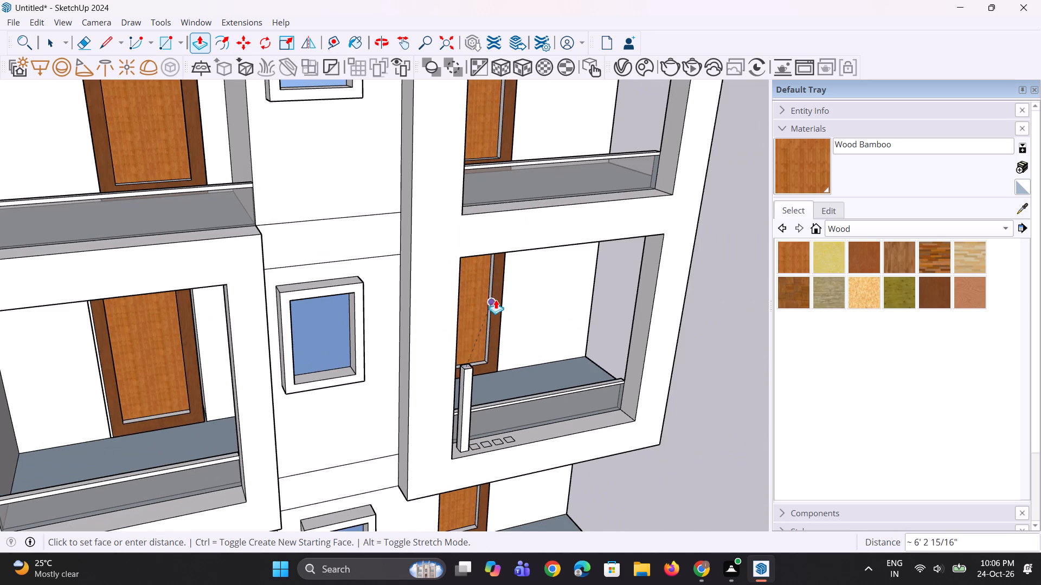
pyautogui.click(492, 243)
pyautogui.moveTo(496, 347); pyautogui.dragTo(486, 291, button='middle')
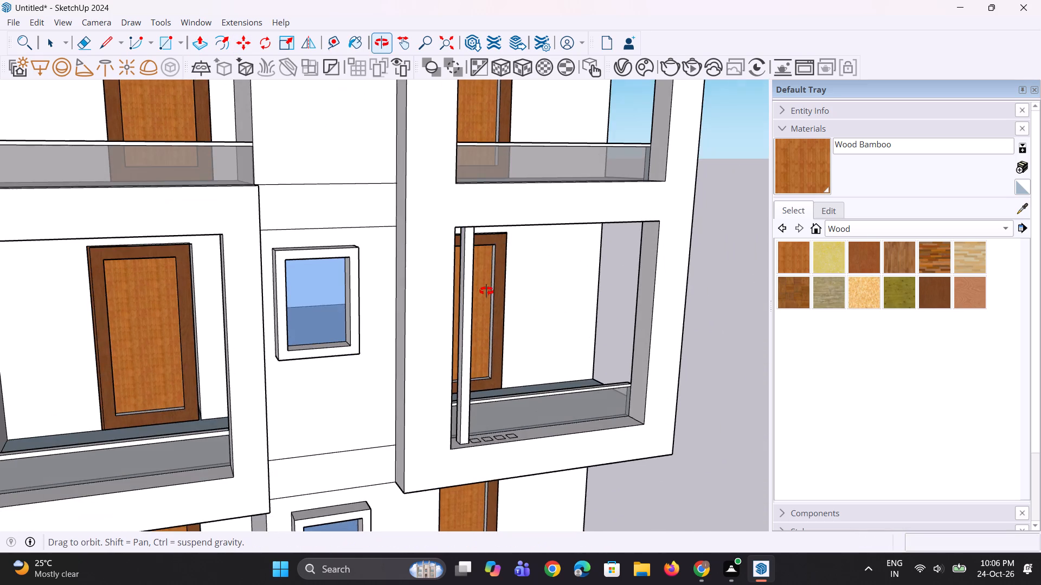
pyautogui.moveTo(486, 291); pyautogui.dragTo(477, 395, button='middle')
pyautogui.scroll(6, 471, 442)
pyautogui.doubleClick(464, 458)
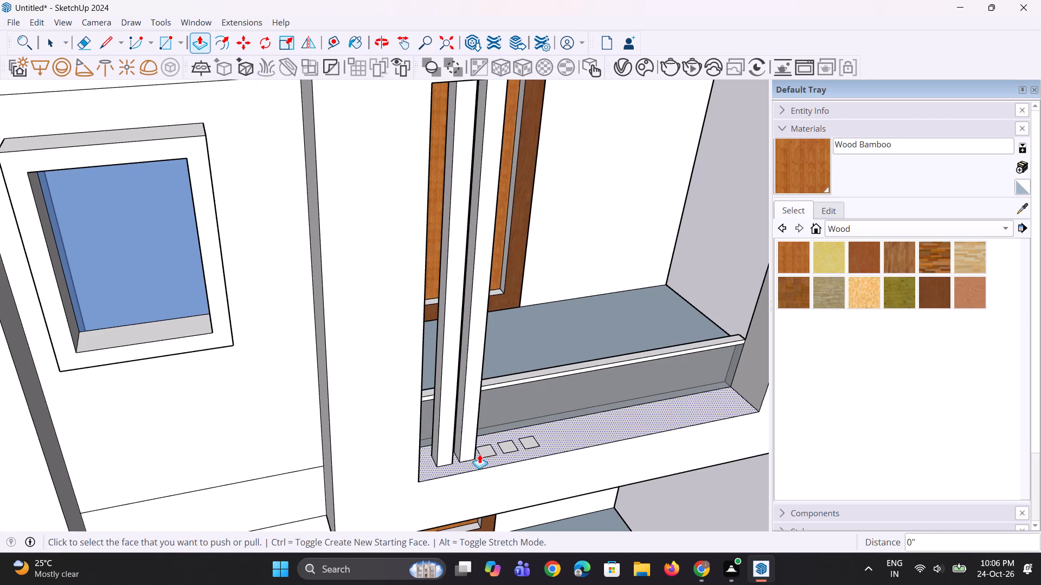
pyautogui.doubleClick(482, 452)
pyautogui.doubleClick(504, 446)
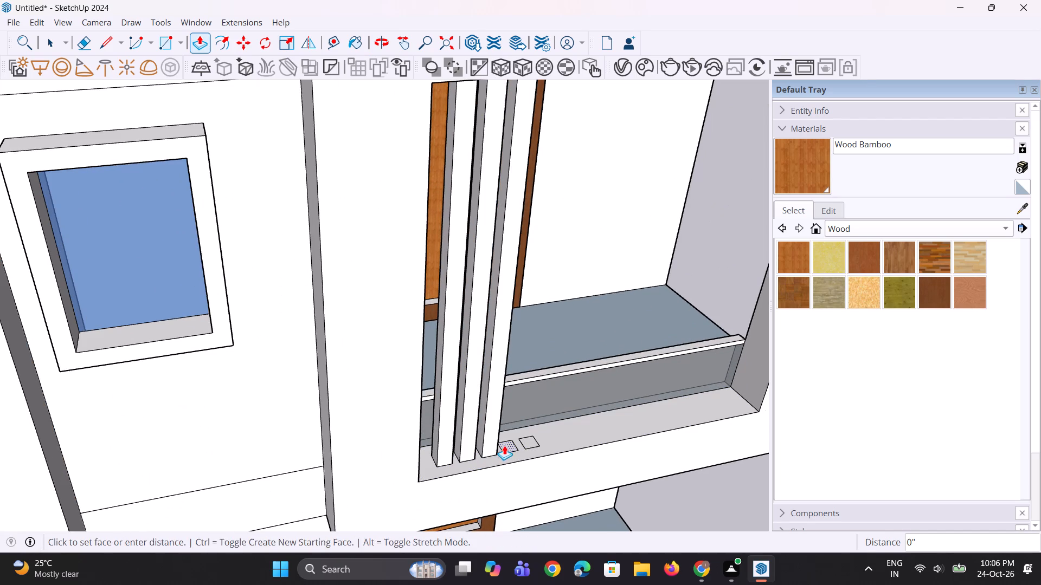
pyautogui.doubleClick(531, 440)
# Examine the slats in the right frame's lowest opening up close and against the whole facade.
pyautogui.scroll(-5, 508, 452)
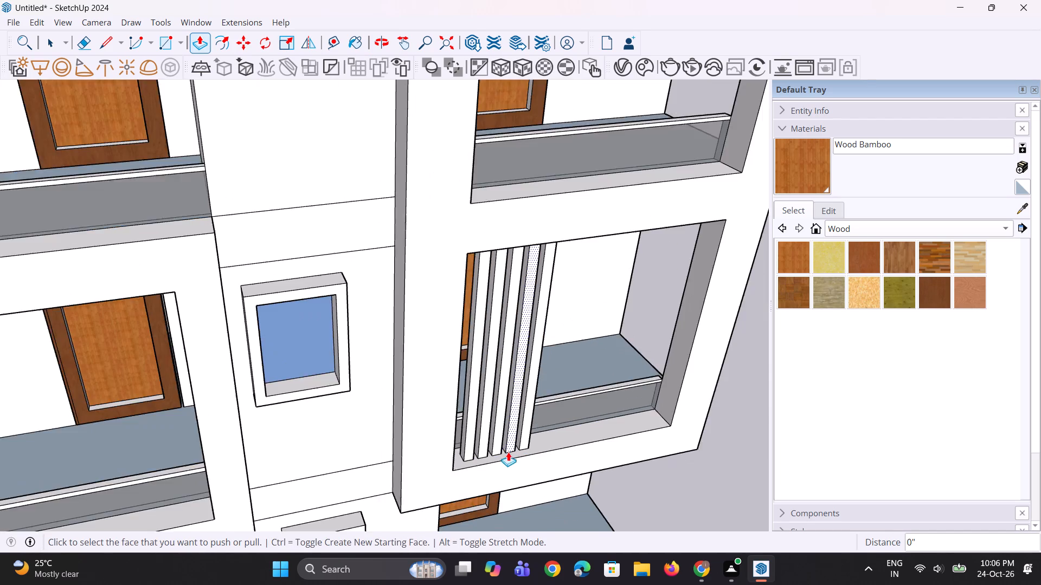
pyautogui.scroll(1, 507, 452)
pyautogui.moveTo(506, 453); pyautogui.dragTo(473, 357, button='middle')
pyautogui.scroll(-6, 471, 421)
pyautogui.moveTo(477, 431); pyautogui.dragTo(461, 399, button='middle')
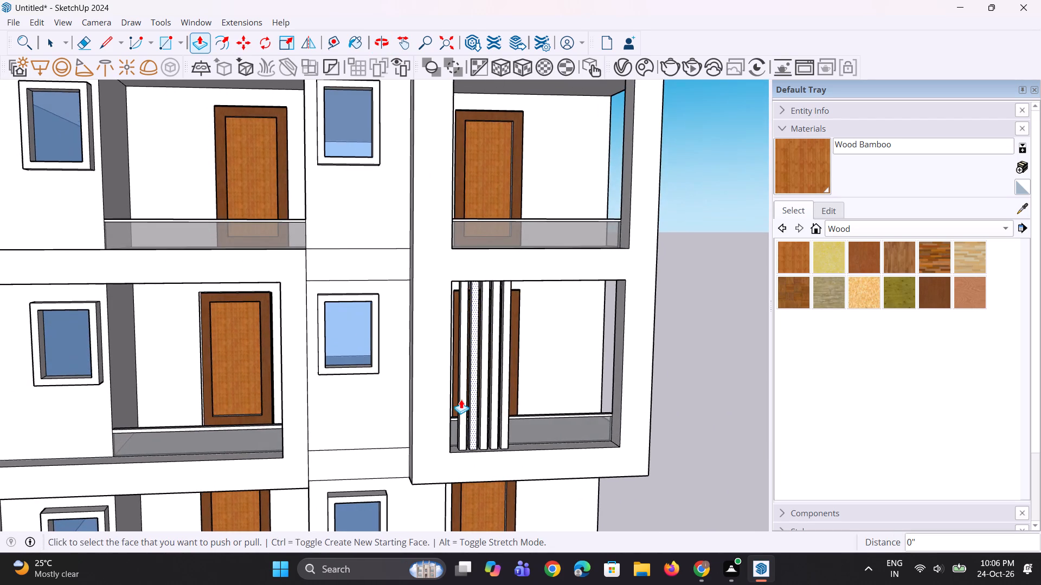
pyautogui.scroll(-7, 462, 399)
pyautogui.scroll(3, 423, 413)
pyautogui.scroll(2, 340, 425)
pyautogui.moveTo(340, 425); pyautogui.dragTo(349, 432, button='middle')
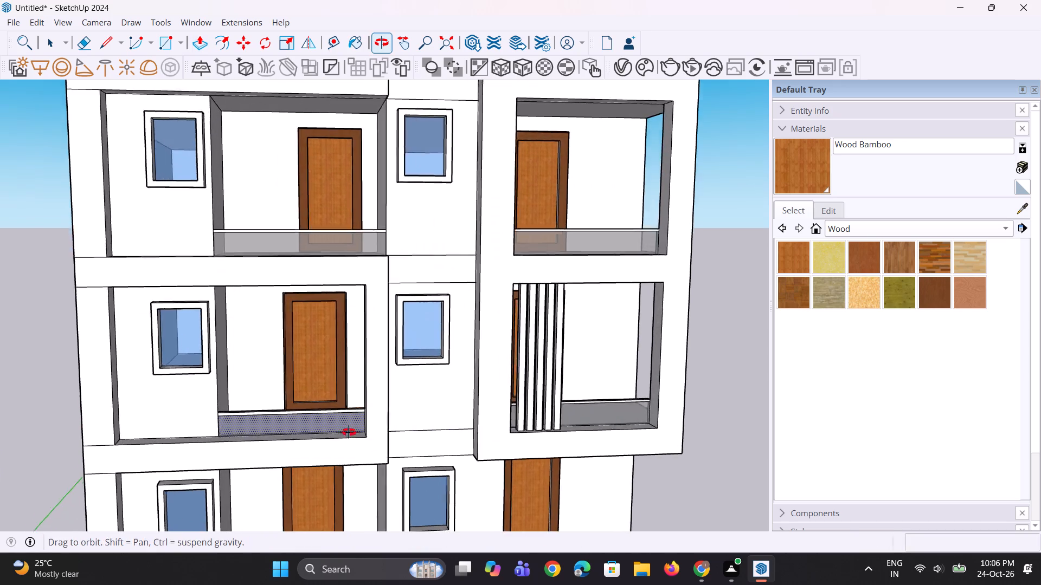
pyautogui.moveTo(349, 432); pyautogui.dragTo(399, 443, button='middle')
pyautogui.scroll(-4, 468, 404)
pyautogui.scroll(8, 397, 424)
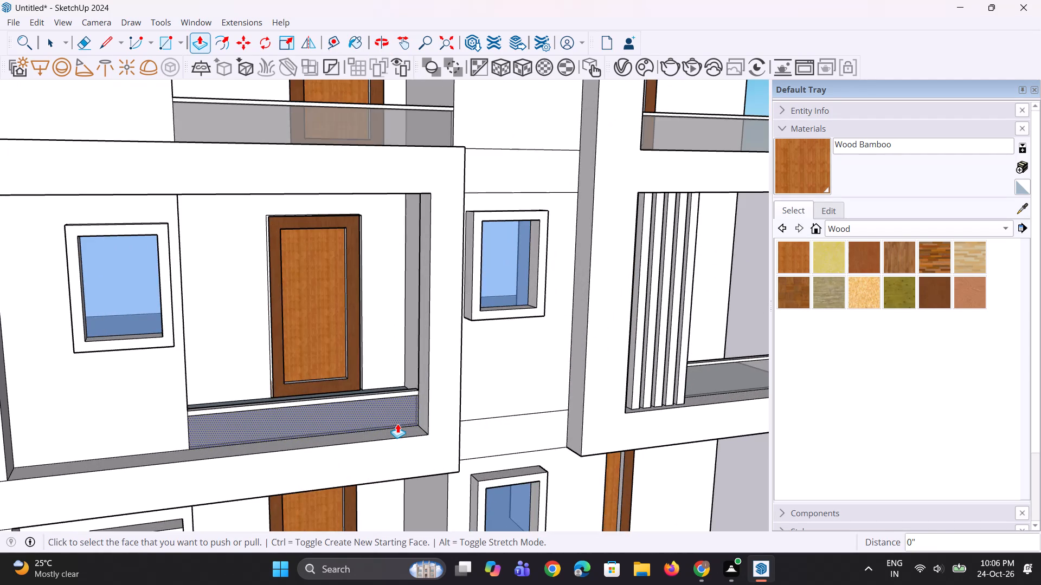
pyautogui.scroll(-16, 458, 404)
pyautogui.scroll(3, 474, 399)
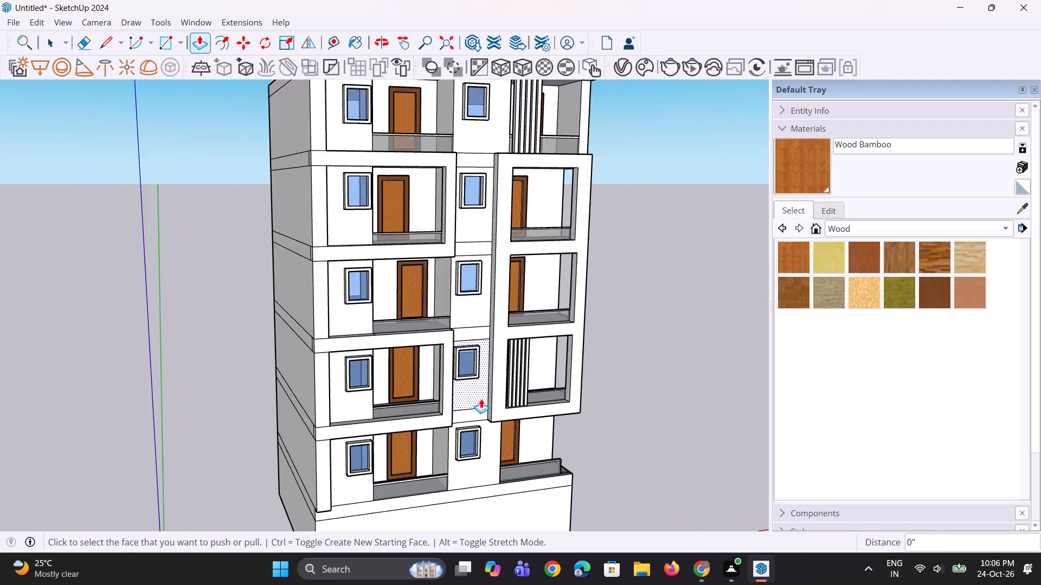
pyautogui.scroll(3, 481, 399)
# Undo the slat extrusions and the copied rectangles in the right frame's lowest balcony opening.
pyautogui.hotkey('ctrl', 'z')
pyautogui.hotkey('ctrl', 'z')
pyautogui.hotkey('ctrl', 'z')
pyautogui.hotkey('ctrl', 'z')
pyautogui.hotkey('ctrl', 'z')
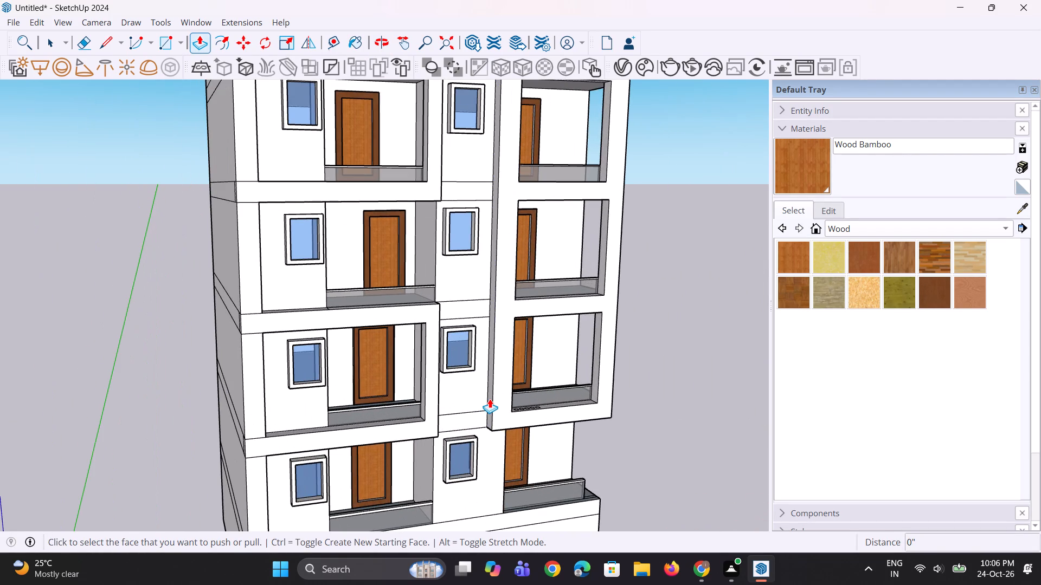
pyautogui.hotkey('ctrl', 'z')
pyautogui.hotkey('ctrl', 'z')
# Push/pull the slab band below the lowest balconies outward to align with the right frame's front face.
pyautogui.scroll(-9, 572, 323)
pyautogui.moveTo(575, 394); pyautogui.dragTo(564, 473, button='middle')
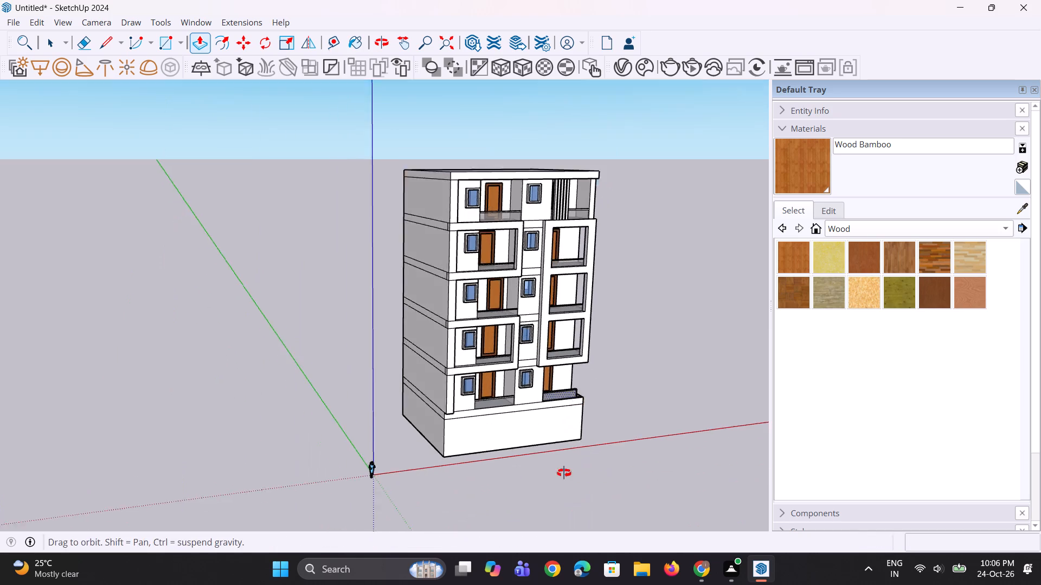
pyautogui.moveTo(564, 473); pyautogui.dragTo(561, 483, button='middle')
pyautogui.scroll(17, 545, 408)
pyautogui.click(541, 418)
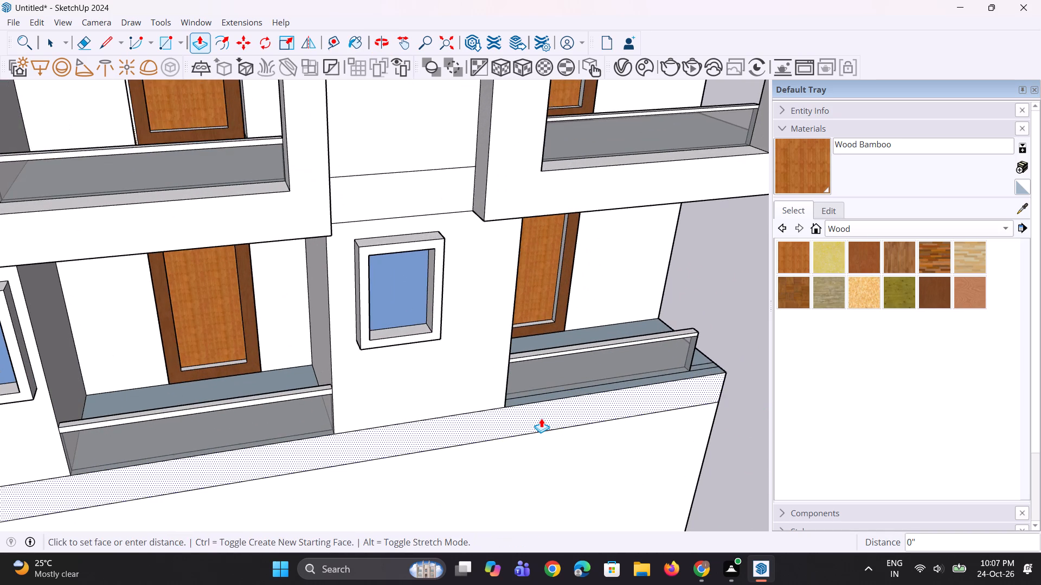
pyautogui.click(620, 198)
# Draw a square of about 5 7/16" on the extended ledge in front of the lowest right balcony, near the wall.
pyautogui.moveTo(570, 372); pyautogui.dragTo(529, 424, button='middle')
pyautogui.scroll(-1, 505, 445)
pyautogui.scroll(2, 505, 445)
pyautogui.scroll(-1, 505, 445)
pyautogui.scroll(1, 505, 445)
pyautogui.scroll(-1, 505, 445)
pyautogui.scroll(11, 511, 422)
pyautogui.press('space')
pyautogui.press('space')
pyautogui.scroll(3, 515, 444)
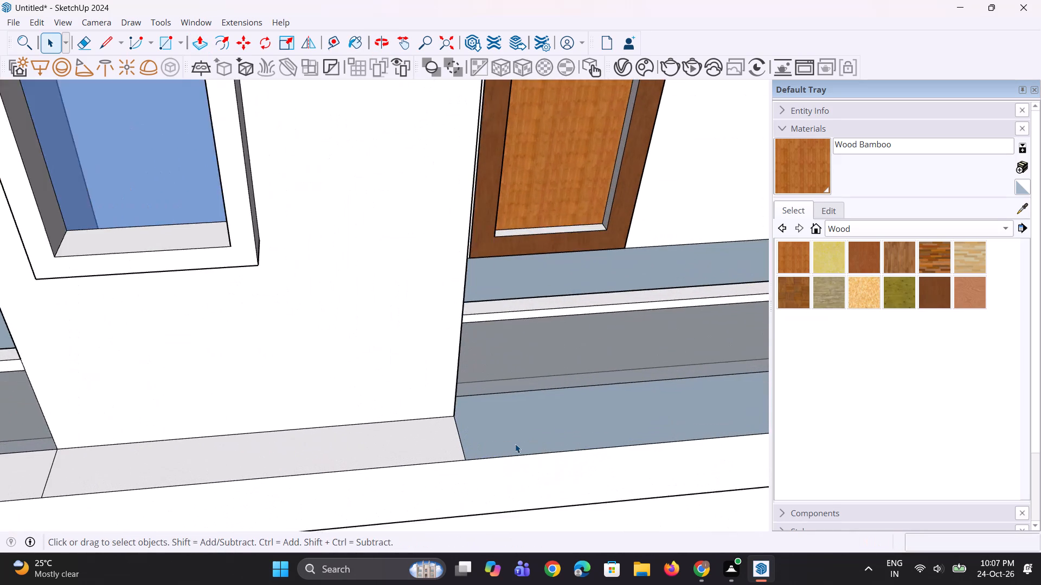
pyautogui.scroll(3, 515, 444)
pyautogui.press('r')
pyautogui.click(466, 408)
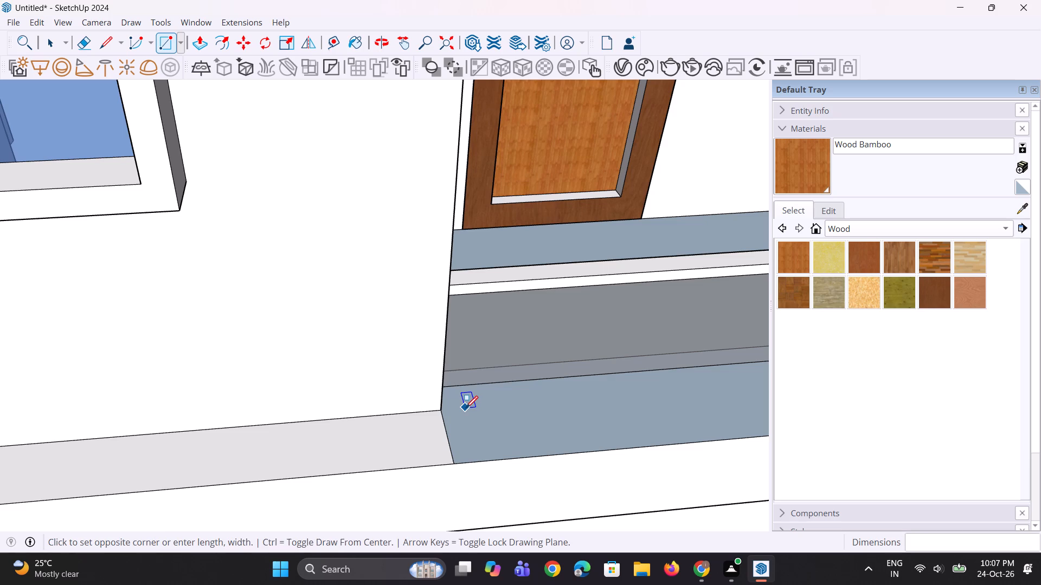
pyautogui.click(487, 418)
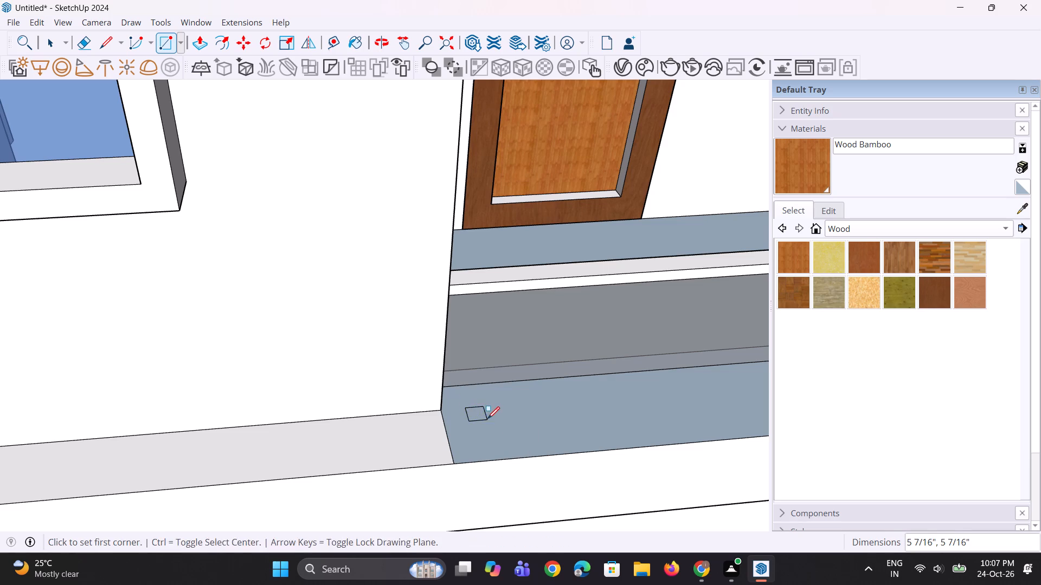
# Array the small square along the ledge as four copies spaced about 9 9/16" apart.
pyautogui.press('space')
pyautogui.write('V')
pyautogui.scroll(3, 487, 419)
pyautogui.click(466, 413)
pyautogui.press('m')
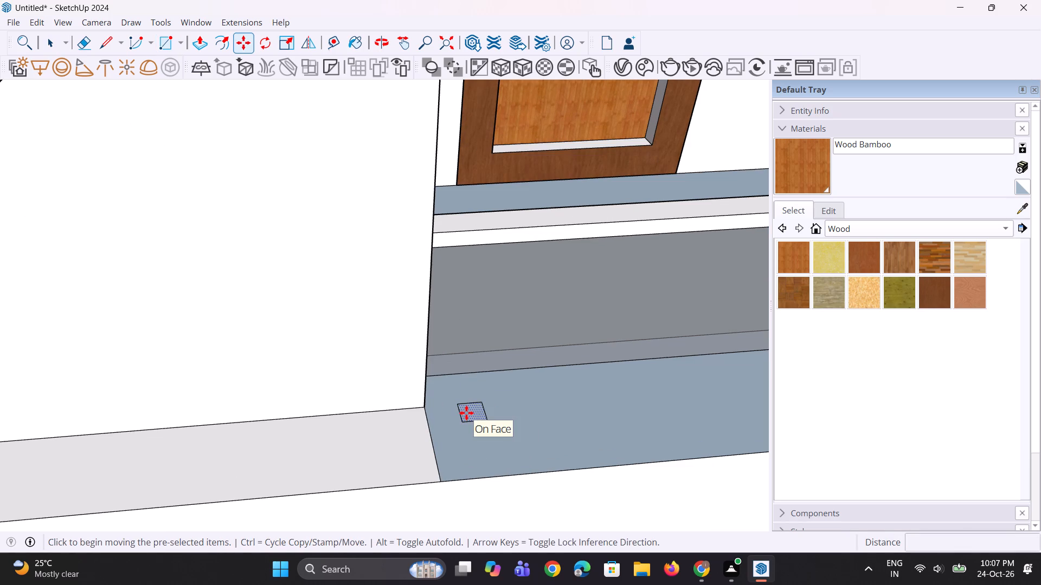
pyautogui.click(466, 413)
pyautogui.click(510, 412)
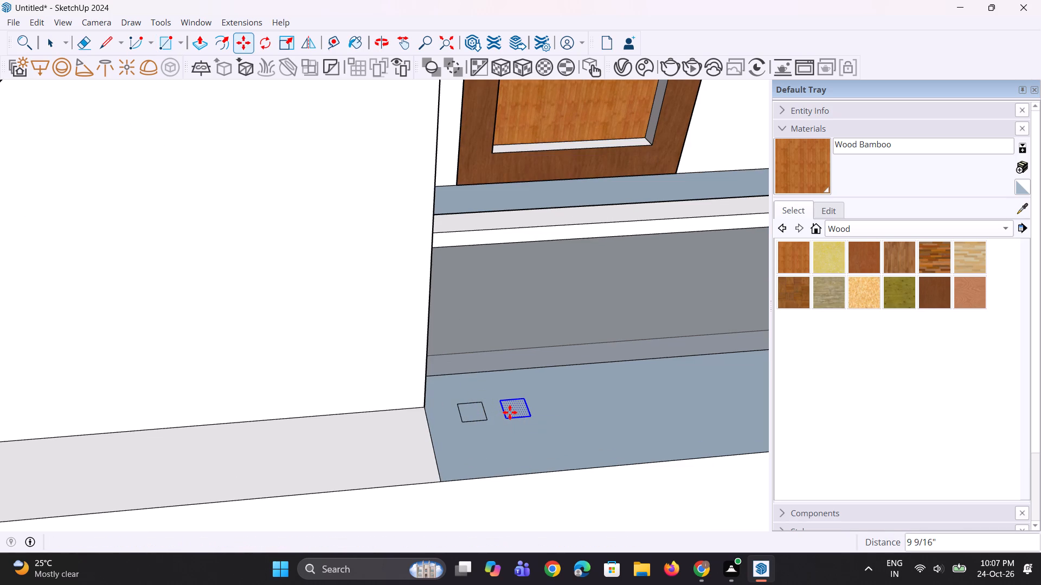
pyautogui.write('*4')
pyautogui.press('Return')
# Push/pull the first ledge square up about 15' 1" to meet the right frame above as a slat.
pyautogui.scroll(-5, 491, 439)
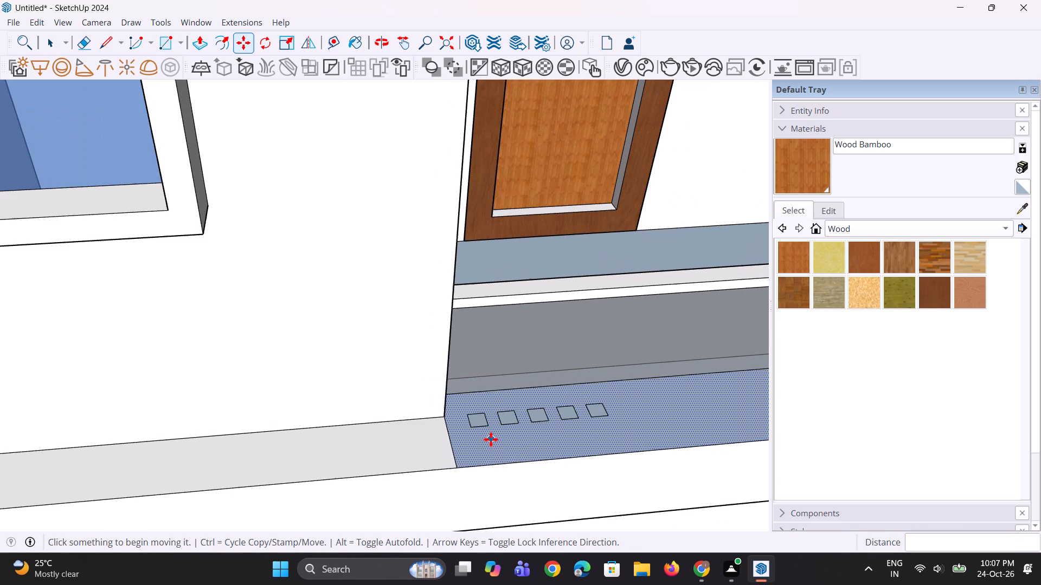
pyautogui.press('p')
pyautogui.click(479, 419)
pyautogui.scroll(-5, 497, 374)
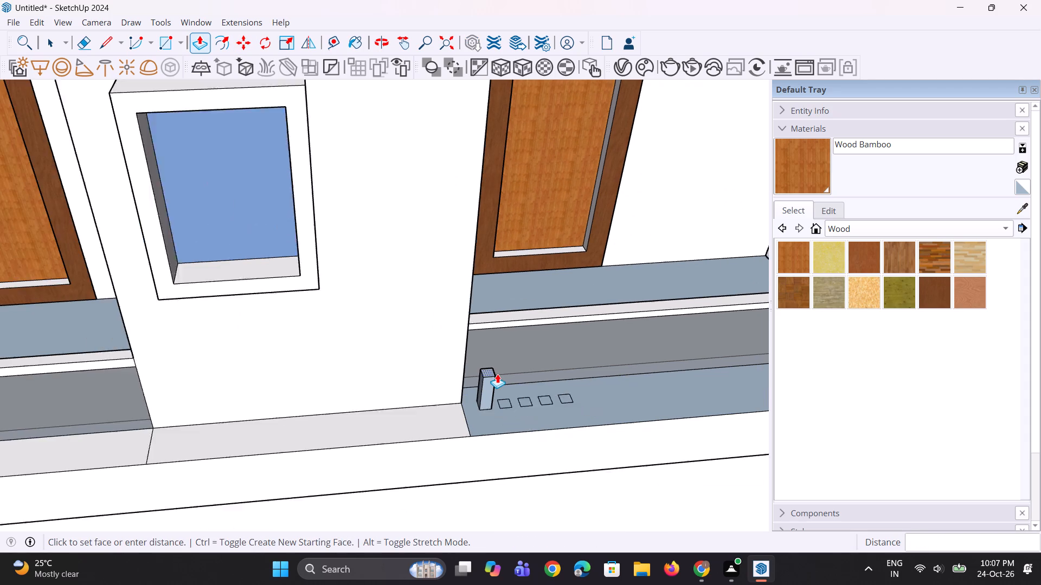
pyautogui.scroll(-3, 497, 374)
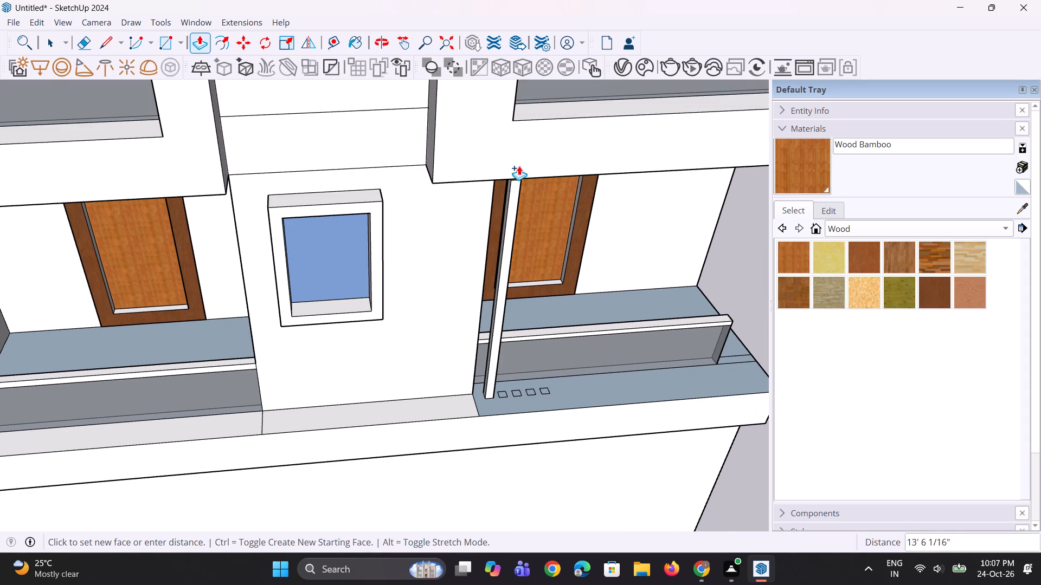
pyautogui.click(520, 139)
# Push/pull the remaining four ledge squares up to the right frame as vertical slats, raising the fourth about 14' 6".
pyautogui.moveTo(534, 302); pyautogui.dragTo(505, 297, button='middle')
pyautogui.scroll(2, 505, 394)
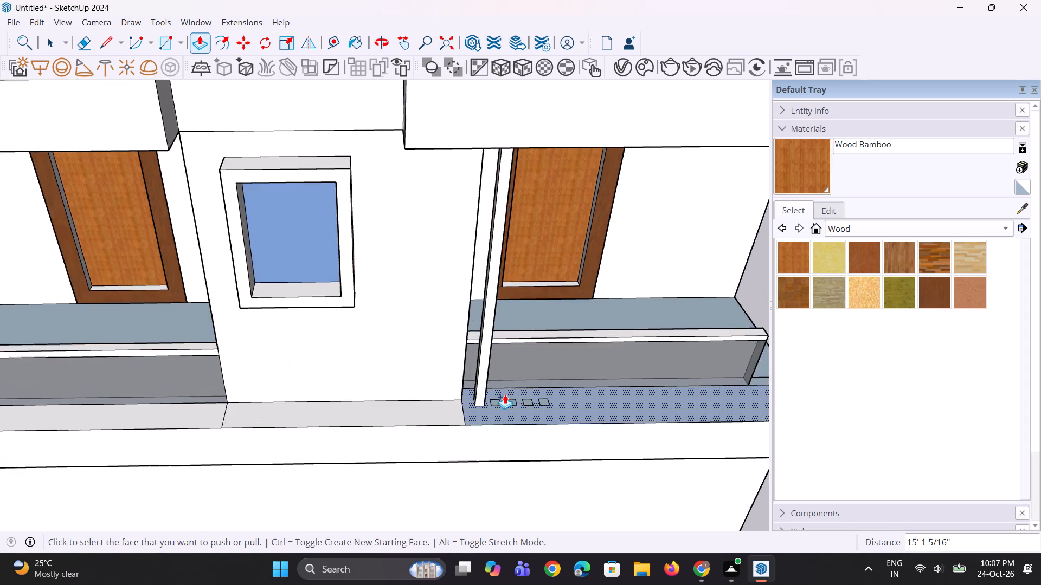
pyautogui.scroll(3, 505, 394)
pyautogui.doubleClick(493, 404)
pyautogui.doubleClick(519, 403)
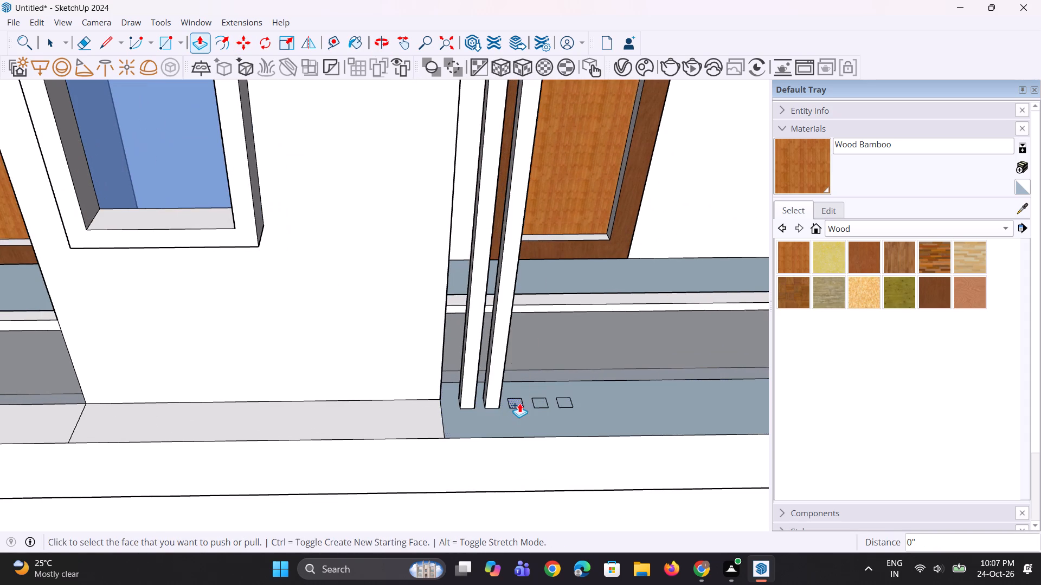
pyautogui.doubleClick(537, 405)
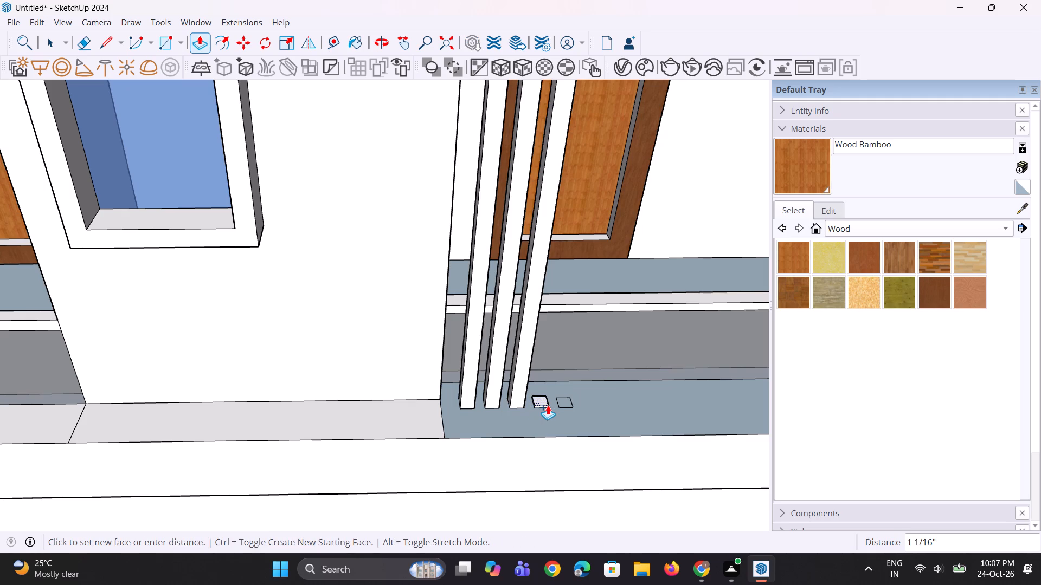
pyautogui.hotkey('ctrl', 'z')
pyautogui.click(538, 404)
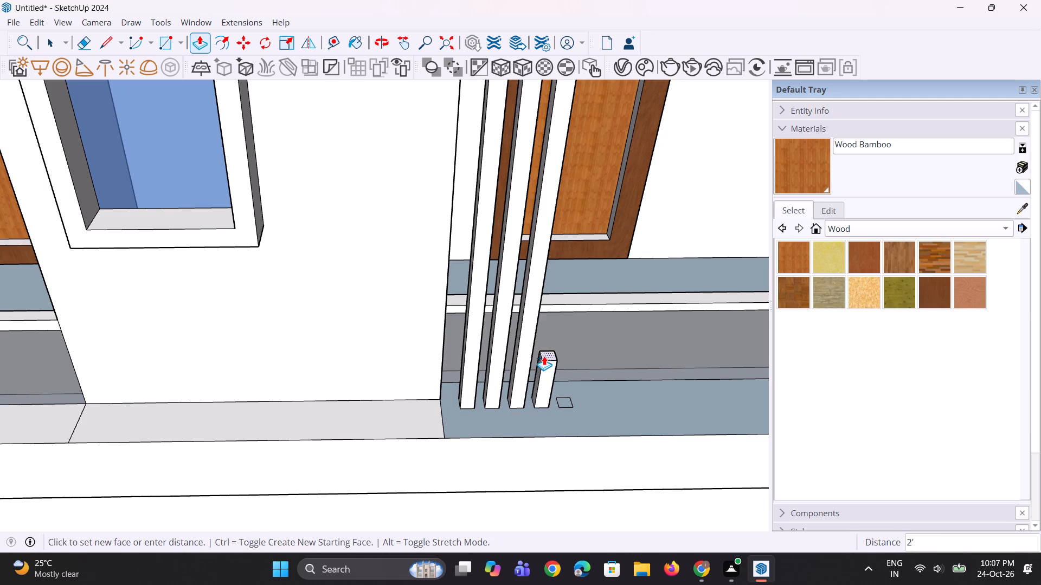
pyautogui.scroll(-5, 544, 356)
pyautogui.click(576, 108)
pyautogui.scroll(2, 579, 381)
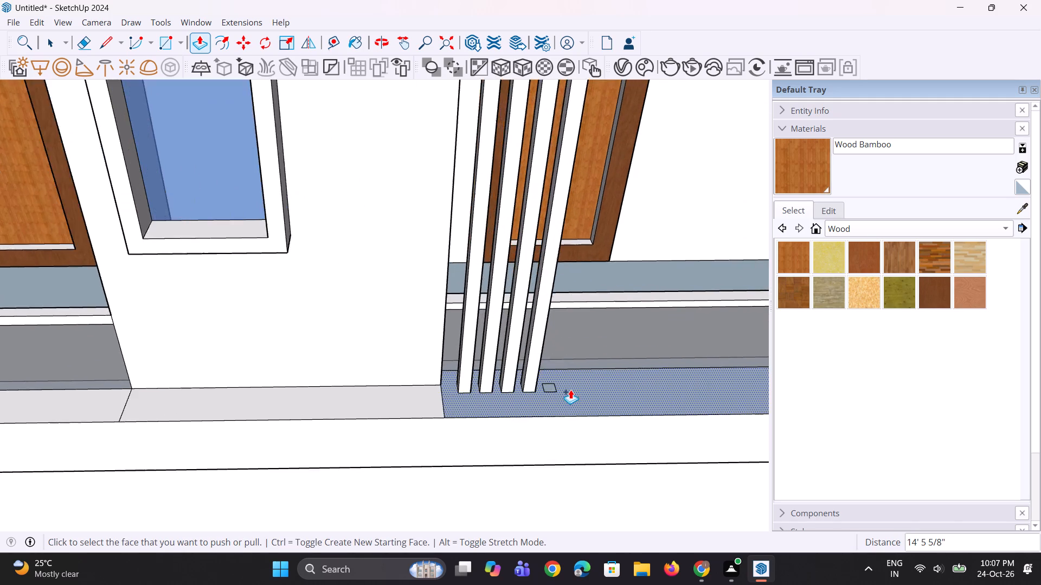
pyautogui.scroll(3, 570, 389)
pyautogui.doubleClick(549, 389)
# Examine the lowest balcony's slats and the projecting ledge up close and from the front of the building.
pyautogui.scroll(-4, 455, 458)
pyautogui.moveTo(455, 458); pyautogui.dragTo(448, 344, button='middle')
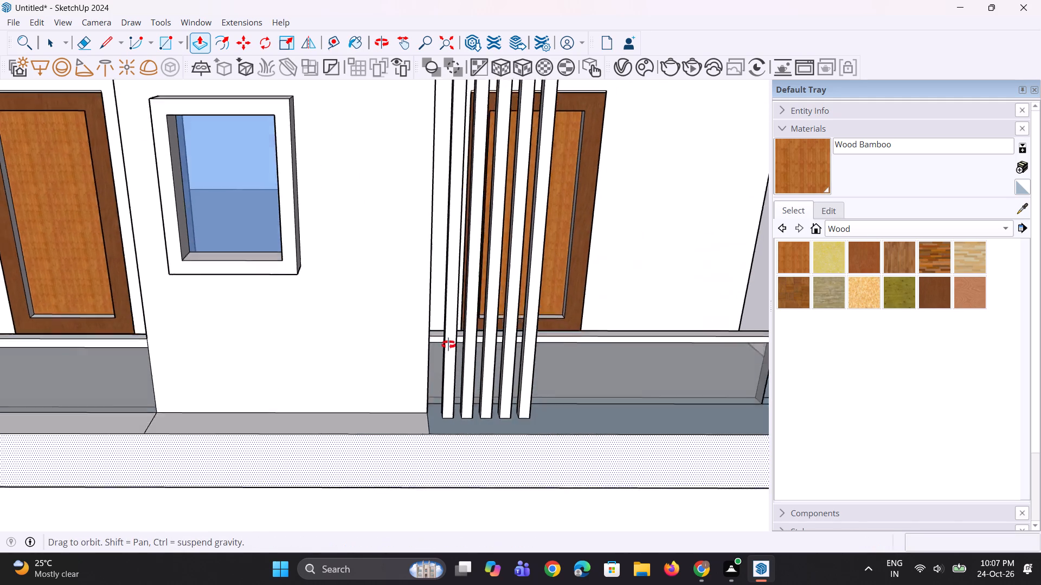
pyautogui.moveTo(448, 344); pyautogui.dragTo(448, 344, button='middle')
pyautogui.scroll(-10, 448, 344)
pyautogui.moveTo(456, 408); pyautogui.dragTo(427, 399, button='middle')
pyautogui.press('space')
pyautogui.scroll(-8, 463, 412)
pyautogui.press('space')
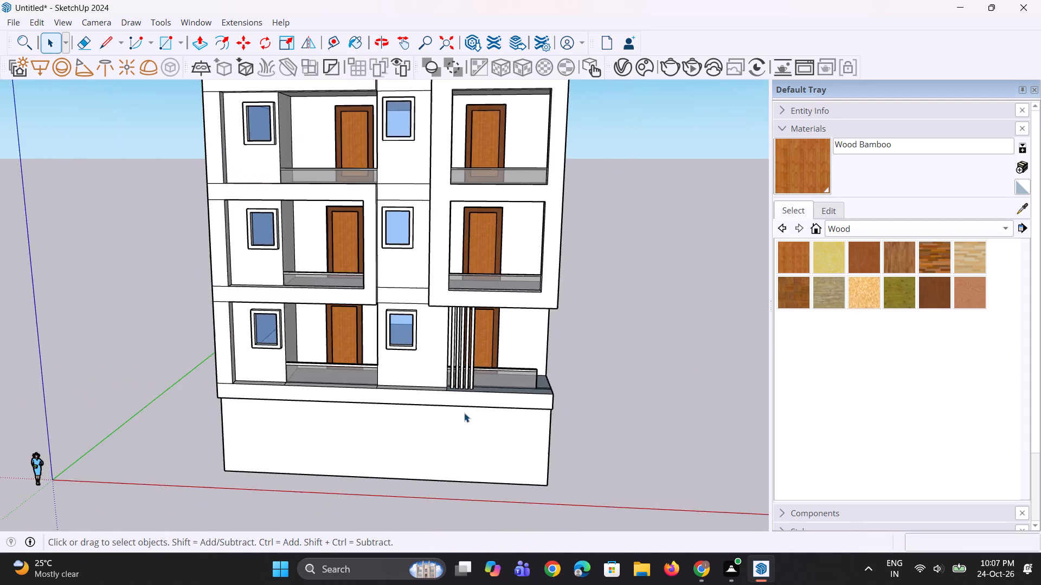
pyautogui.scroll(-2, 464, 413)
pyautogui.moveTo(464, 413); pyautogui.dragTo(476, 410, button='middle')
pyautogui.scroll(6, 454, 398)
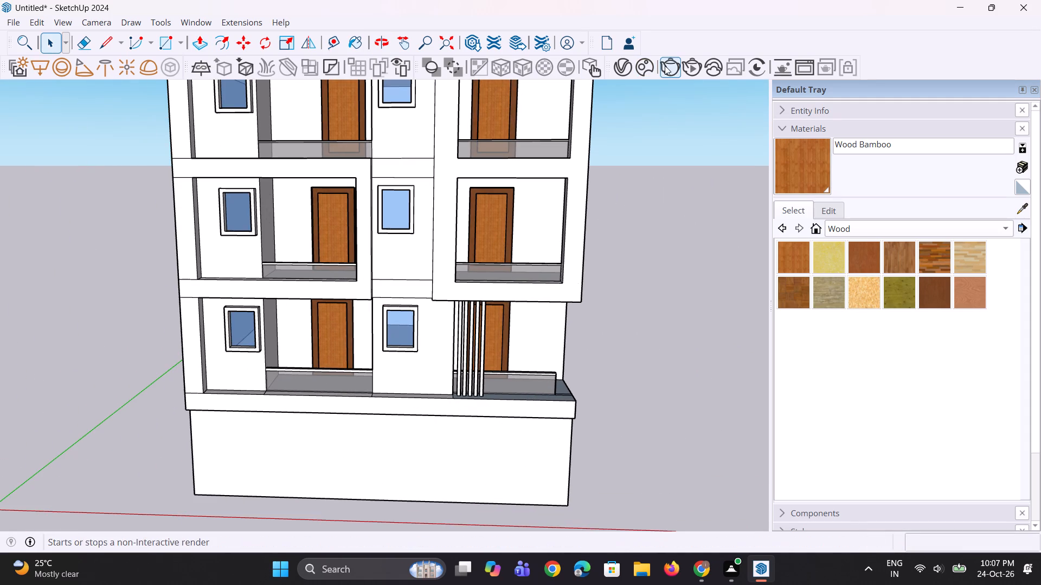
pyautogui.scroll(-4, 601, 242)
pyautogui.moveTo(624, 300); pyautogui.dragTo(633, 320, button='middle')
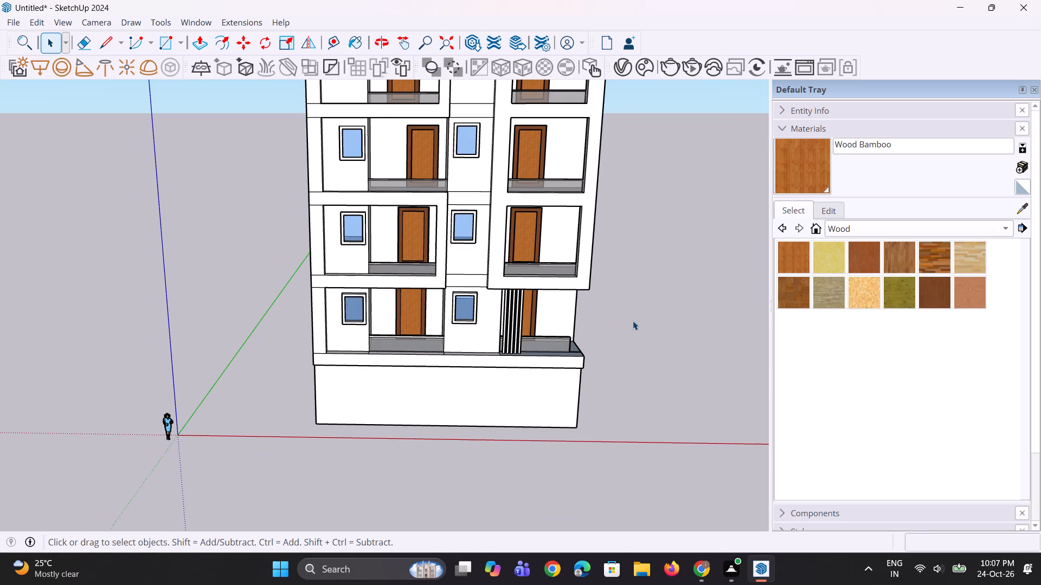
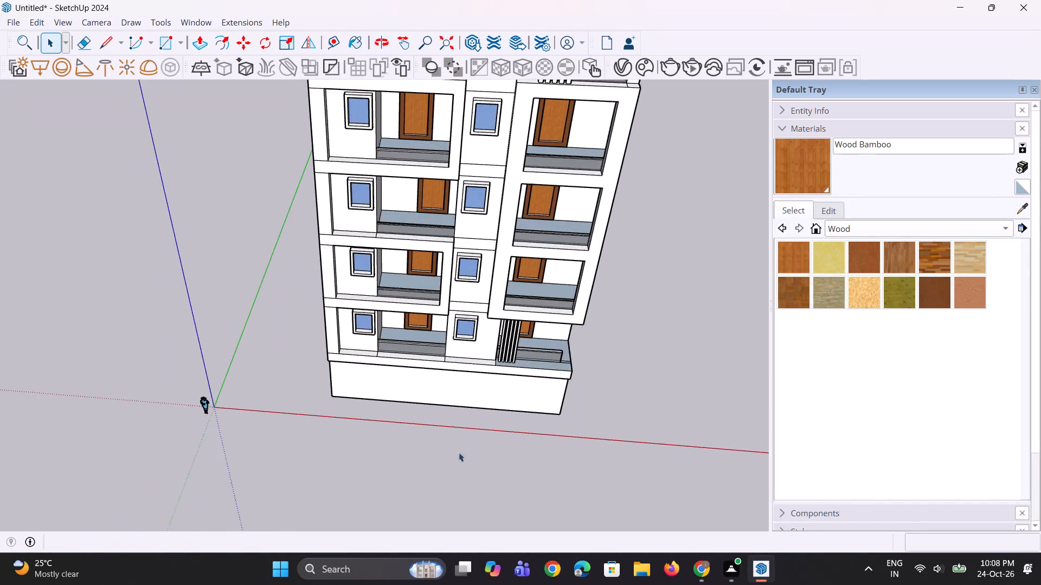
# Draw a small rectangle on the front ledge of the lowest left balcony, near its right end.
pyautogui.scroll(7, 419, 361)
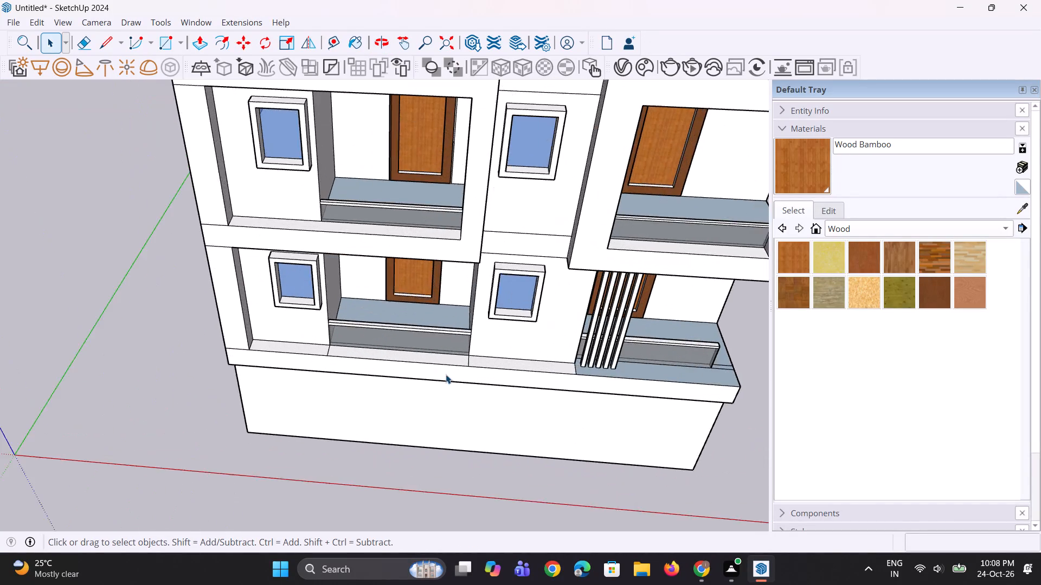
pyautogui.scroll(5, 446, 374)
pyautogui.press('r')
pyautogui.scroll(8, 464, 361)
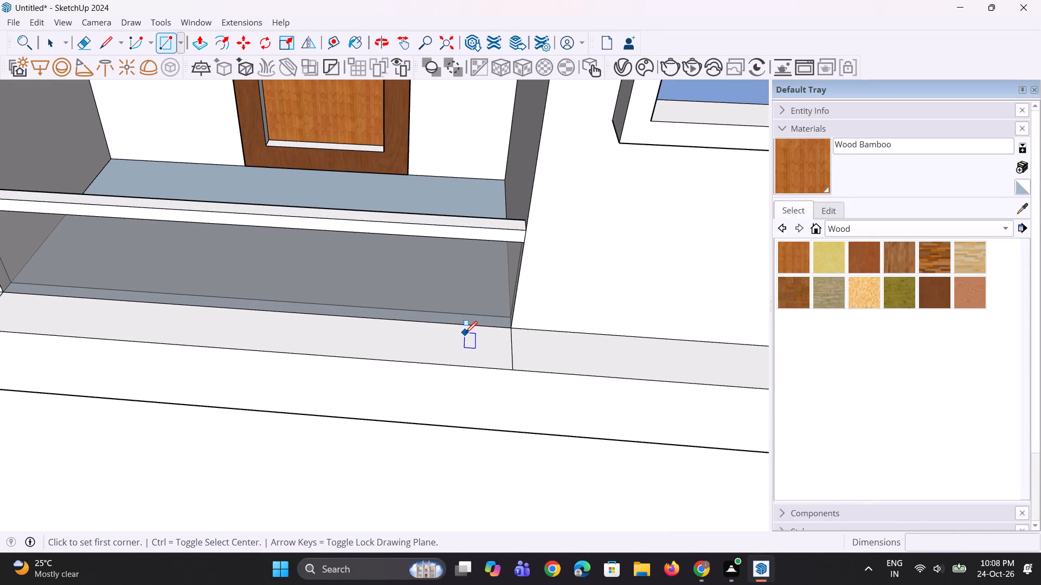
pyautogui.click(466, 333)
pyautogui.click(480, 348)
# Copy the small rectangle along the ledge toward the left at about 9" spacing, arrayed as four copies.
pyautogui.scroll(1, 484, 387)
pyautogui.press('space')
pyautogui.click(468, 342)
pyautogui.press('m')
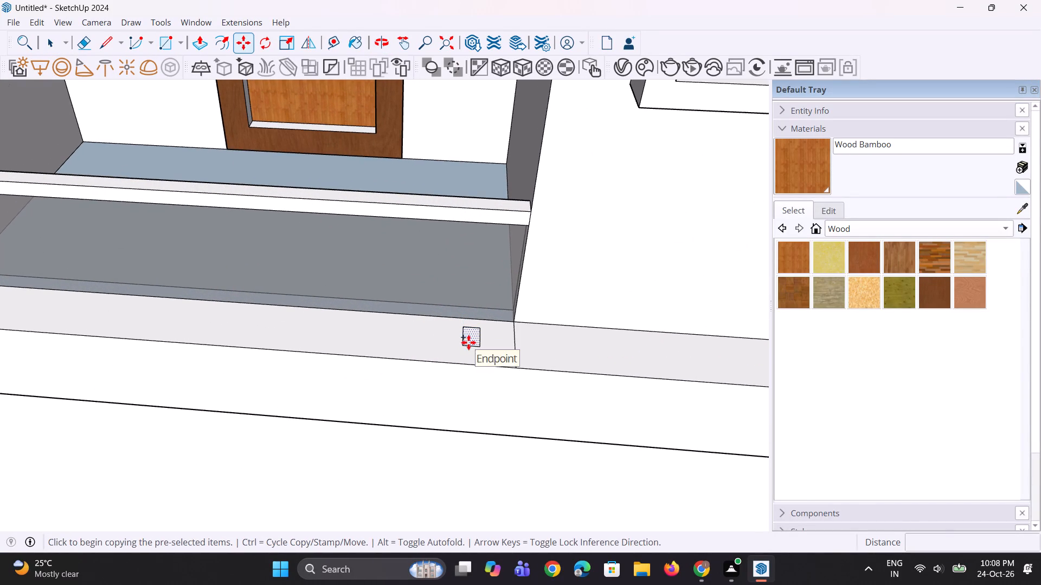
pyautogui.click(468, 342)
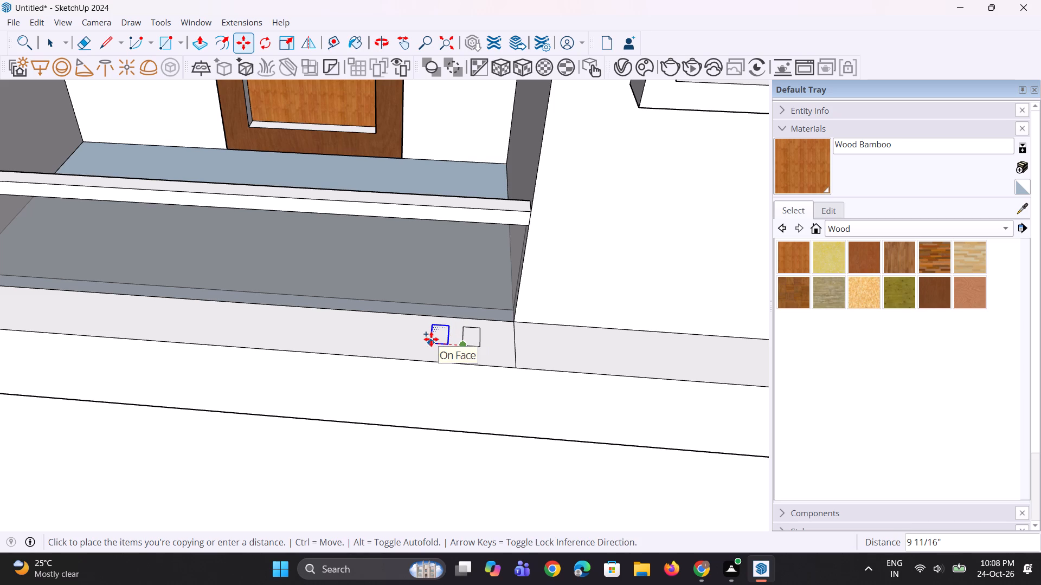
pyautogui.click(434, 342)
pyautogui.write('*4')
pyautogui.press('Return')
# Push/Pull all five ledge rectangles up about 15' 3" to the slab above, forming vertical slats on the lowest left balcony.
pyautogui.press('p')
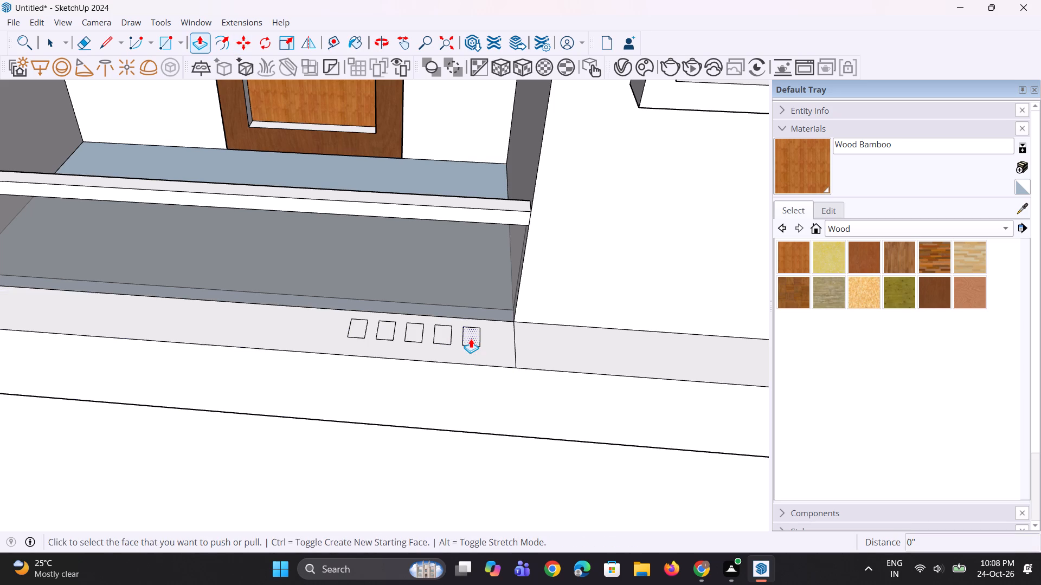
pyautogui.click(471, 339)
pyautogui.scroll(-12, 471, 309)
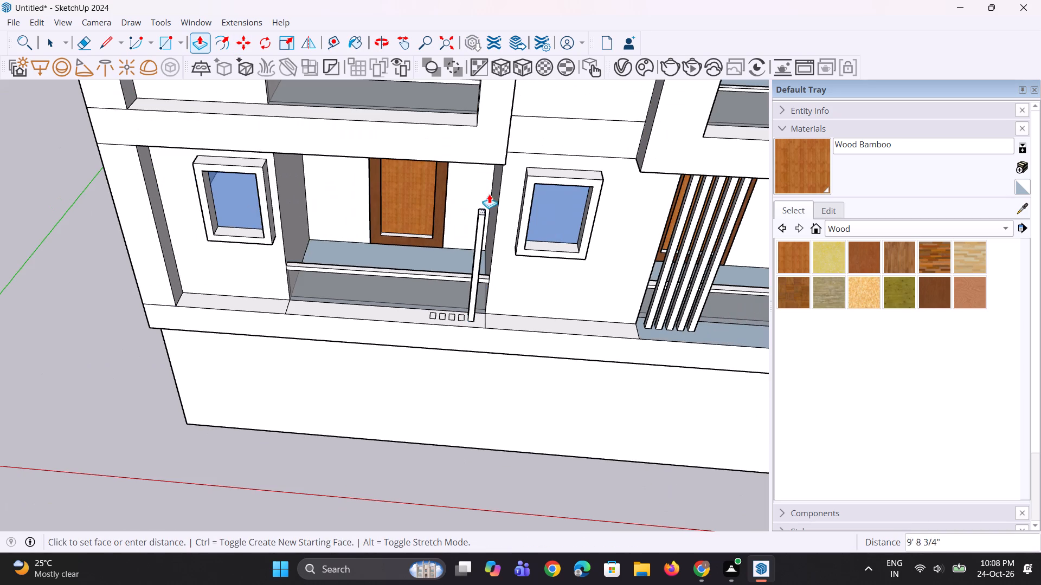
pyautogui.click(485, 139)
pyautogui.scroll(9, 438, 309)
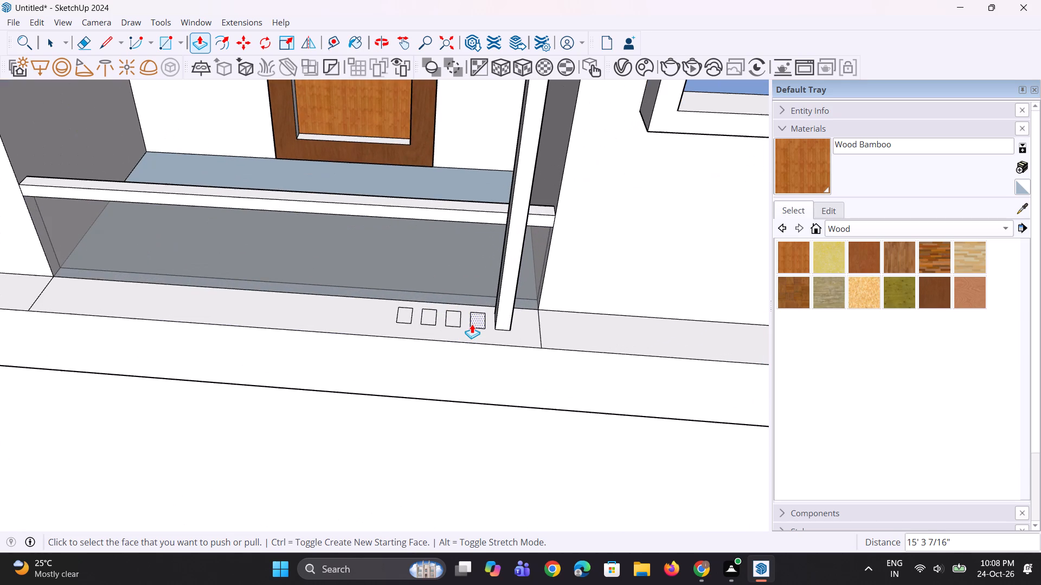
pyautogui.doubleClick(472, 324)
pyautogui.doubleClick(455, 317)
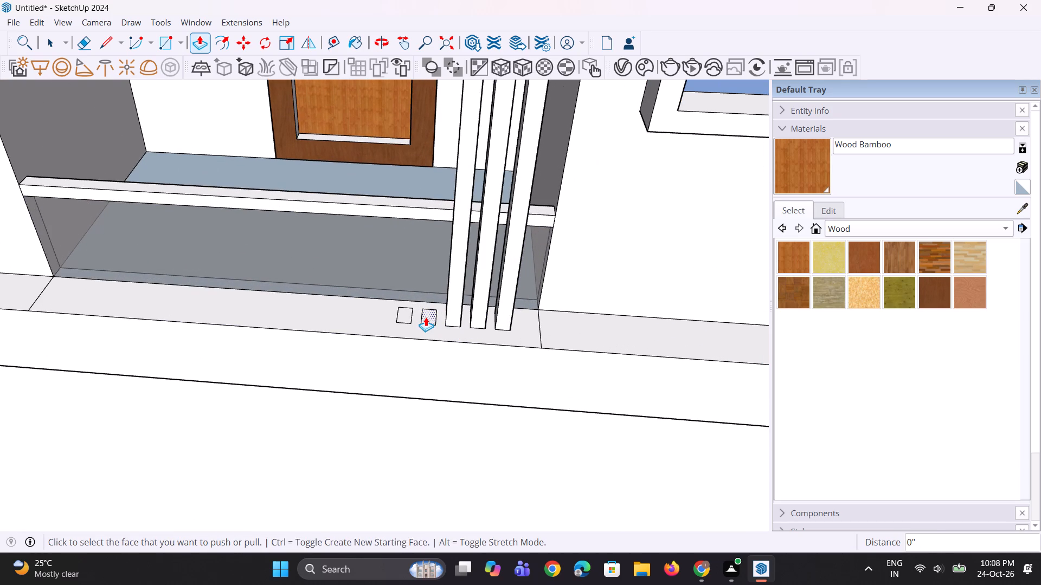
pyautogui.doubleClick(426, 317)
pyautogui.doubleClick(409, 317)
# Examine the lowest-floor slats and the whole front facade from several distances and angles.
pyautogui.scroll(-5, 400, 361)
pyautogui.scroll(1, 427, 391)
pyautogui.moveTo(427, 391); pyautogui.dragTo(452, 262, button='middle')
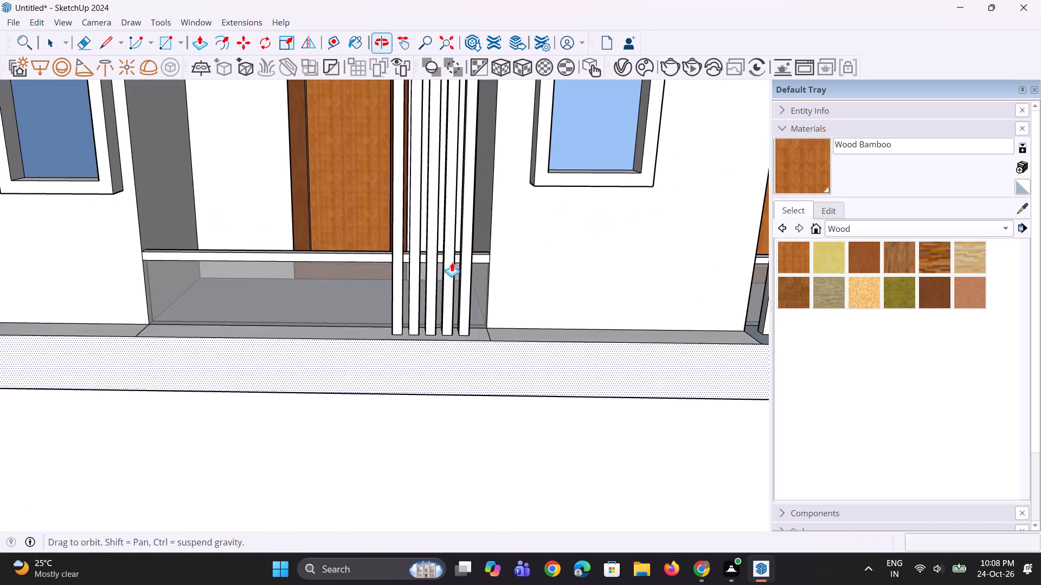
pyautogui.moveTo(452, 262); pyautogui.dragTo(451, 262, button='middle')
pyautogui.scroll(-5, 457, 268)
pyautogui.scroll(1, 457, 359)
pyautogui.moveTo(457, 359); pyautogui.dragTo(434, 303, button='middle')
pyautogui.scroll(-11, 438, 313)
pyautogui.press('space')
pyautogui.press('space')
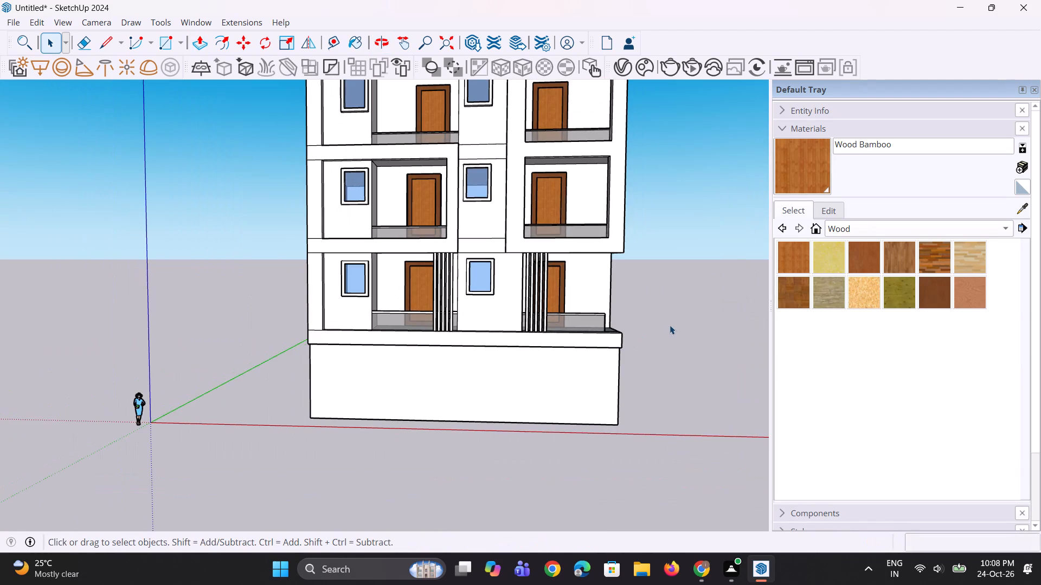
pyautogui.click(670, 325)
pyautogui.scroll(4, 547, 318)
pyautogui.moveTo(551, 310); pyautogui.dragTo(524, 310, button='middle')
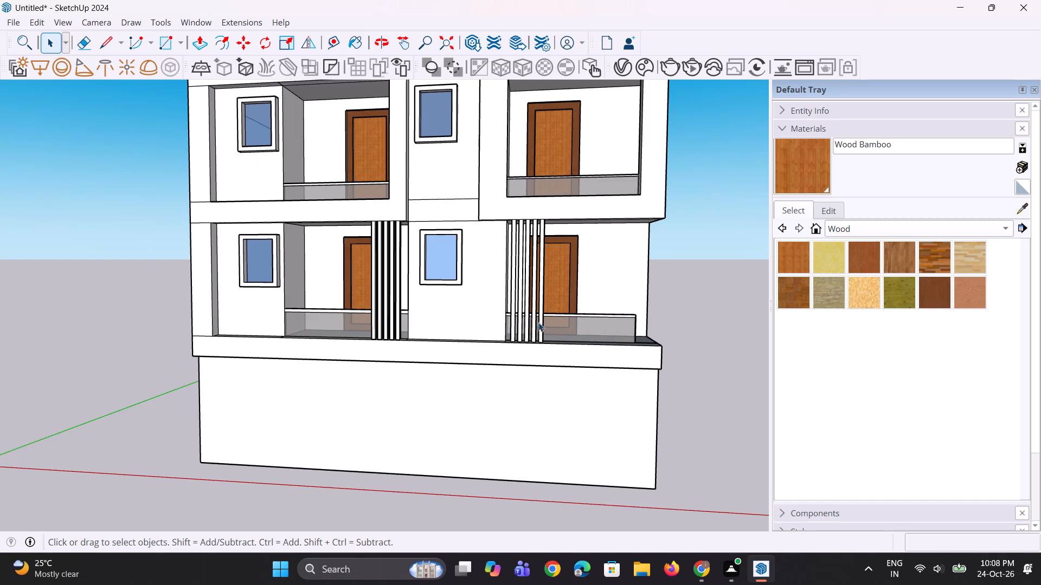
pyautogui.scroll(-4, 538, 322)
pyautogui.scroll(2, 407, 291)
pyautogui.scroll(-2, 441, 318)
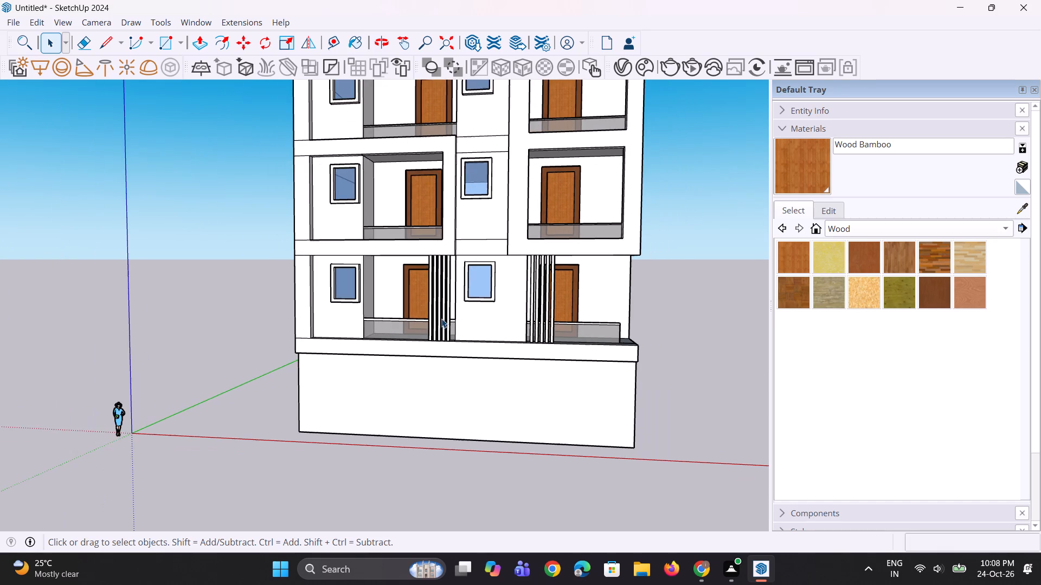
pyautogui.scroll(-3, 441, 318)
pyautogui.scroll(-4, 451, 362)
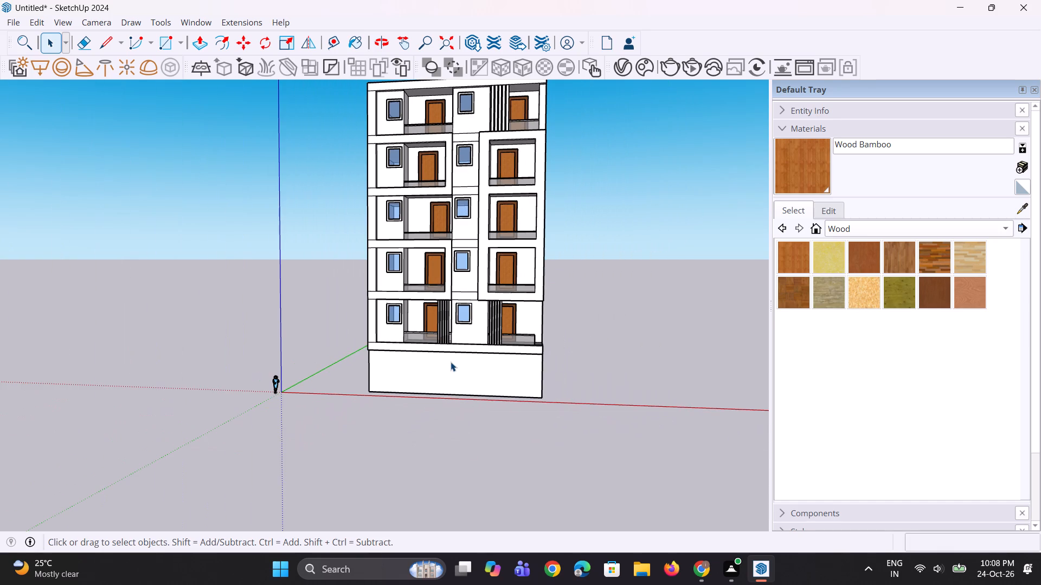
pyautogui.moveTo(451, 362); pyautogui.dragTo(441, 356, button='middle')
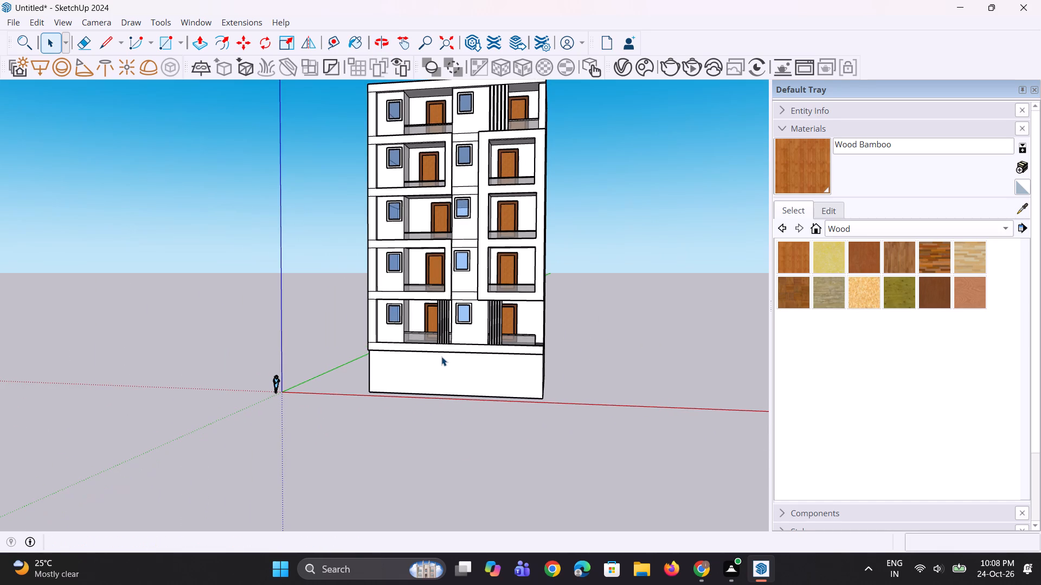
pyautogui.scroll(1, 484, 309)
pyautogui.moveTo(486, 368); pyautogui.dragTo(632, 411, button='middle')
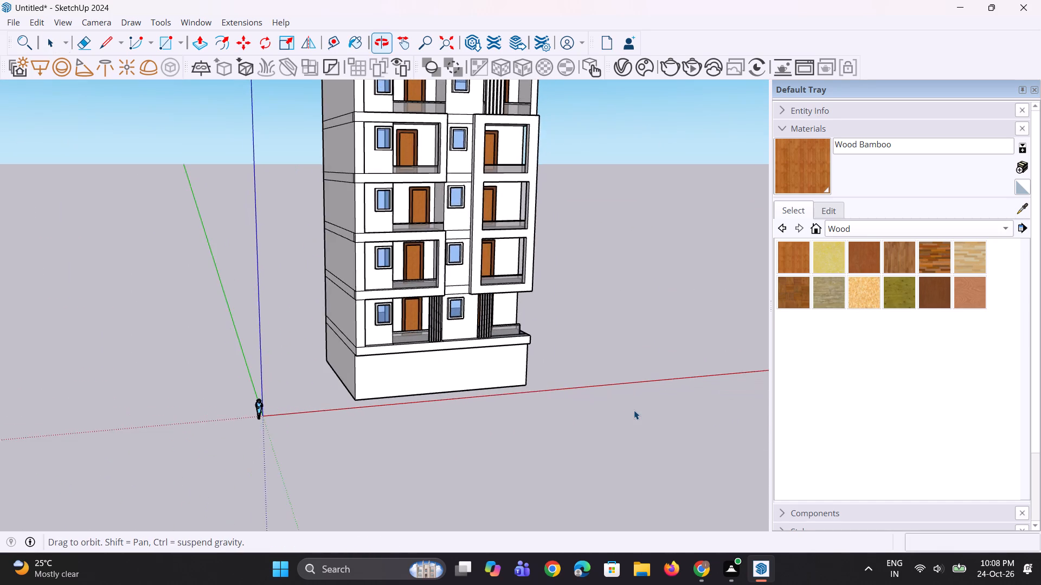
pyautogui.scroll(-3, 634, 410)
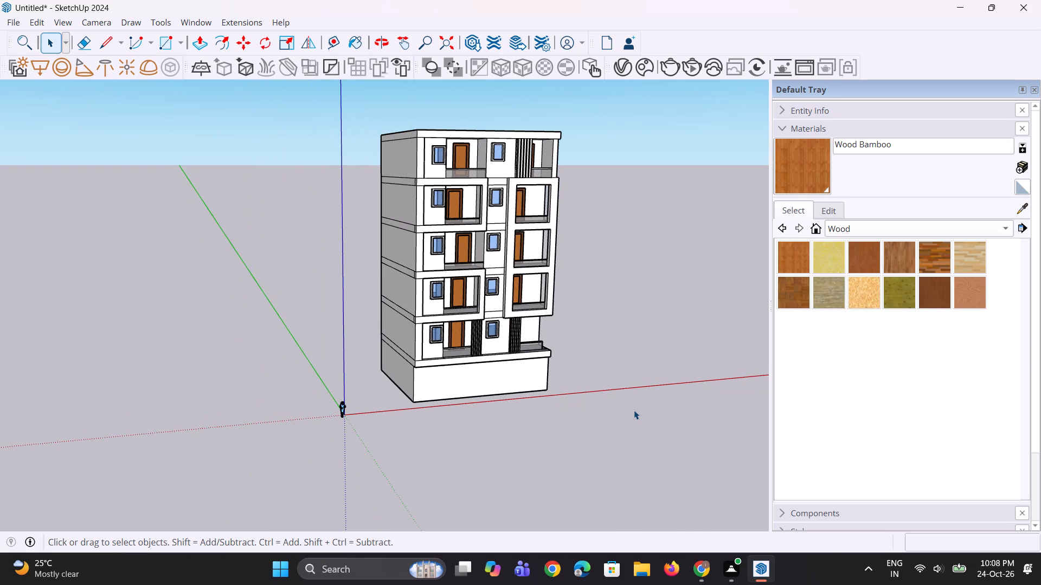
pyautogui.scroll(1, 532, 277)
pyautogui.scroll(4, 513, 224)
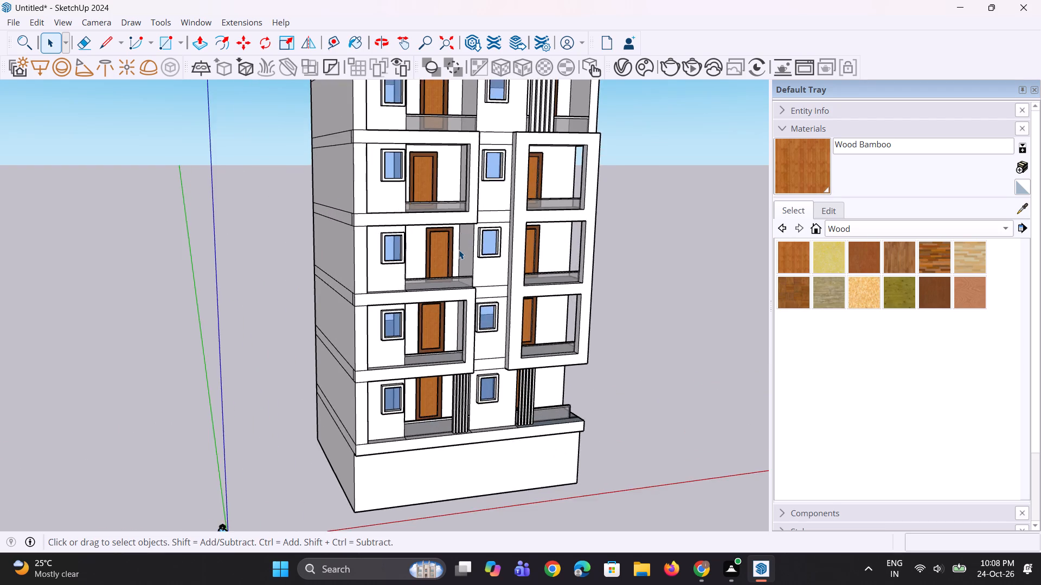
pyautogui.scroll(3, 459, 250)
pyautogui.scroll(1, 464, 297)
pyautogui.moveTo(464, 297); pyautogui.dragTo(446, 291, button='middle')
pyautogui.scroll(1, 457, 284)
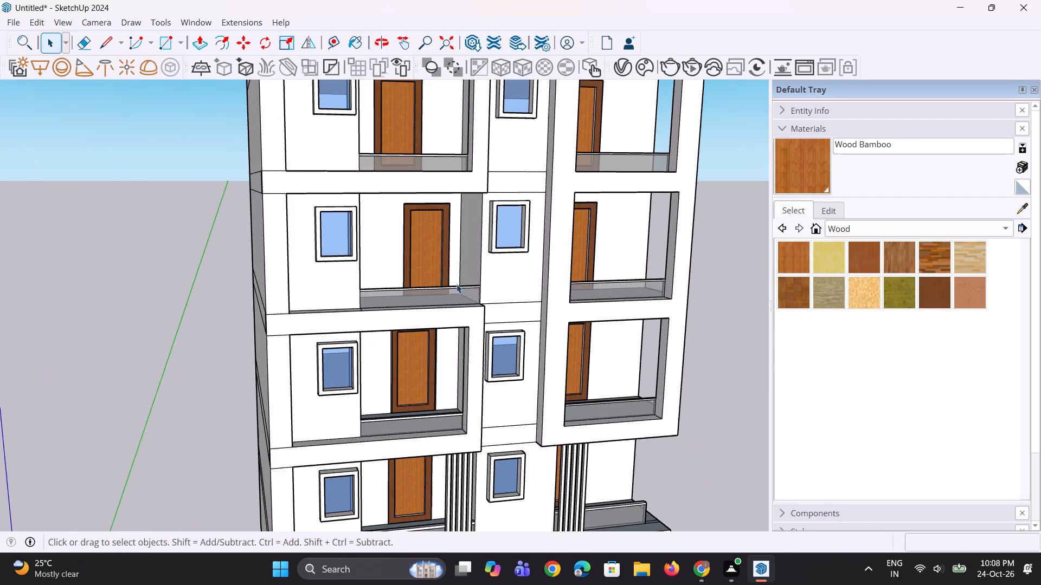
pyautogui.scroll(-10, 449, 307)
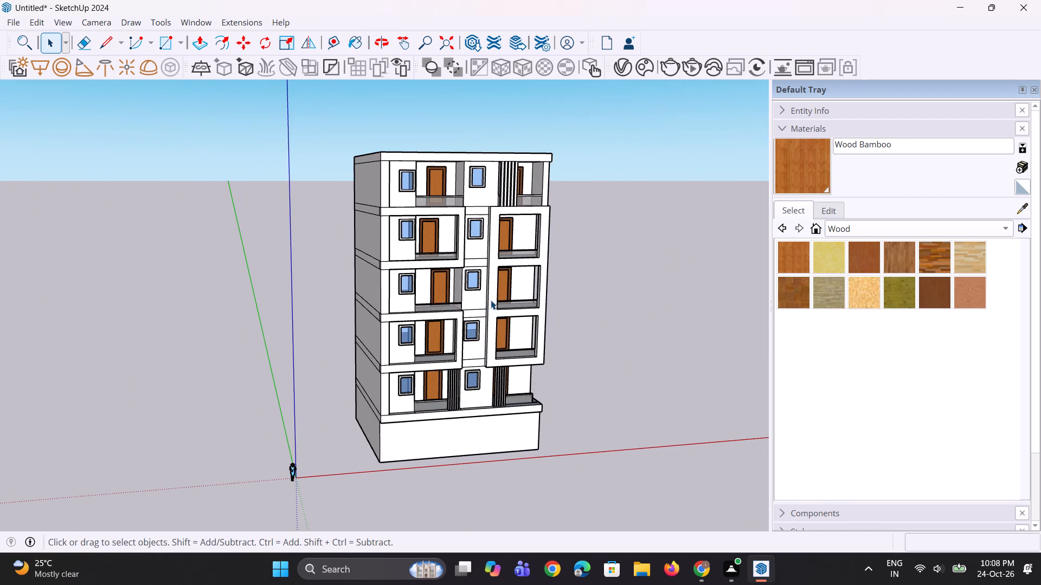
pyautogui.scroll(-3, 491, 300)
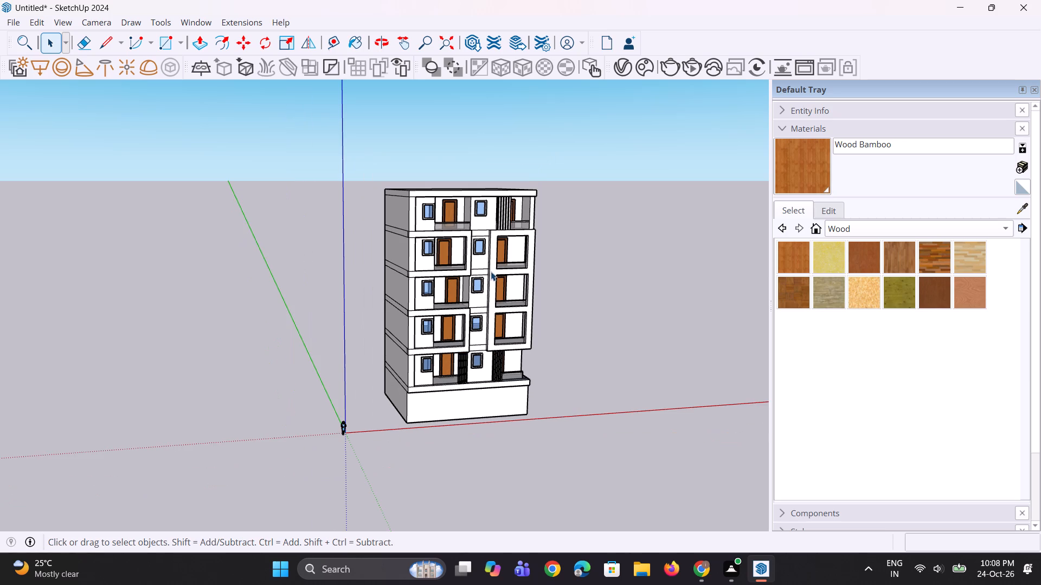
# Draw a small rectangle on the front ledge of the top-floor left balcony, near its right end.
pyautogui.scroll(4, 495, 162)
pyautogui.moveTo(449, 173); pyautogui.dragTo(453, 287, button='middle')
pyautogui.scroll(4, 453, 275)
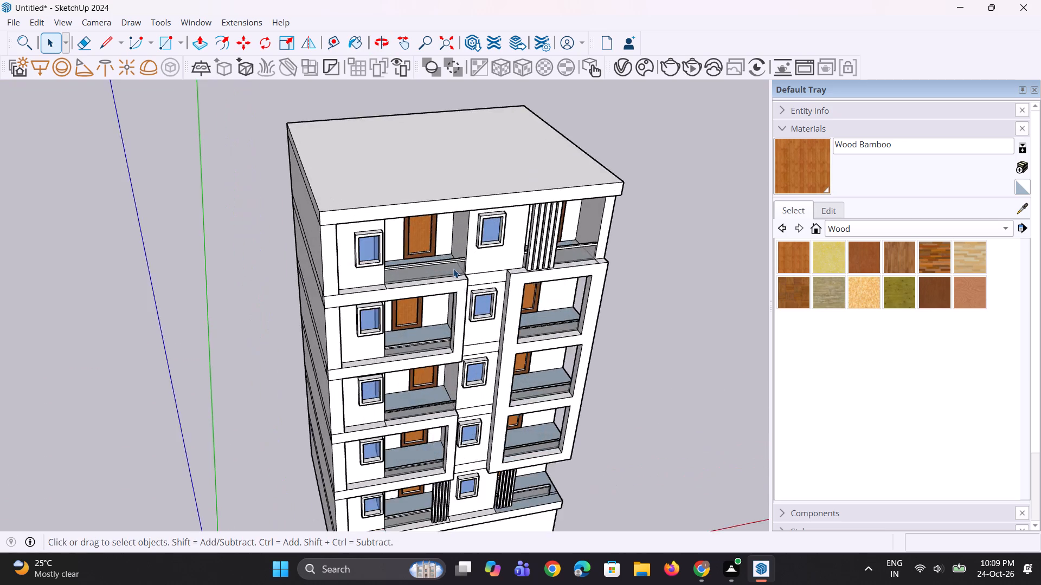
pyautogui.scroll(16, 453, 269)
pyautogui.press('r')
pyautogui.scroll(3, 484, 314)
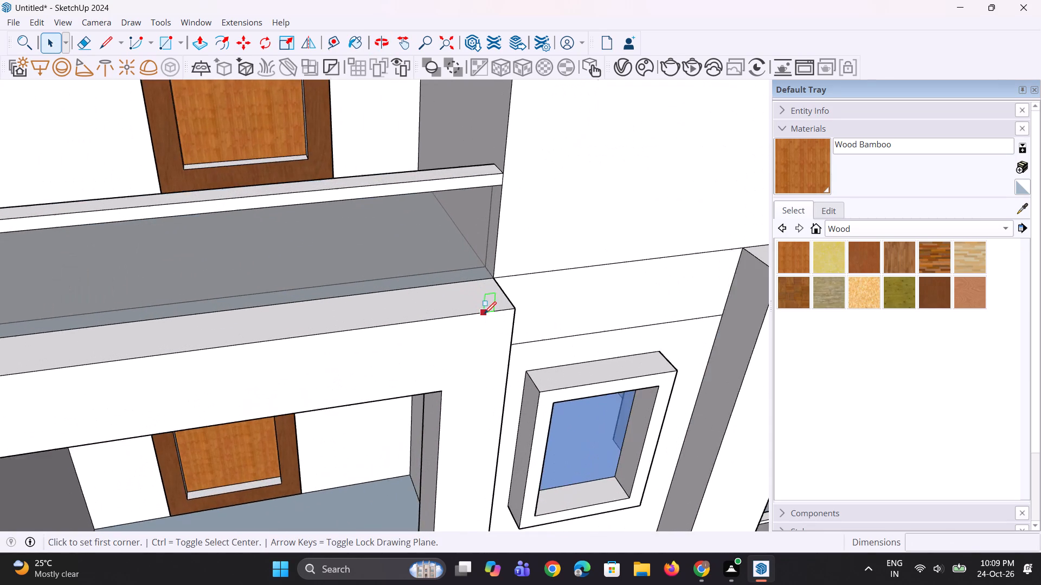
pyautogui.scroll(2, 484, 314)
pyautogui.click(463, 283)
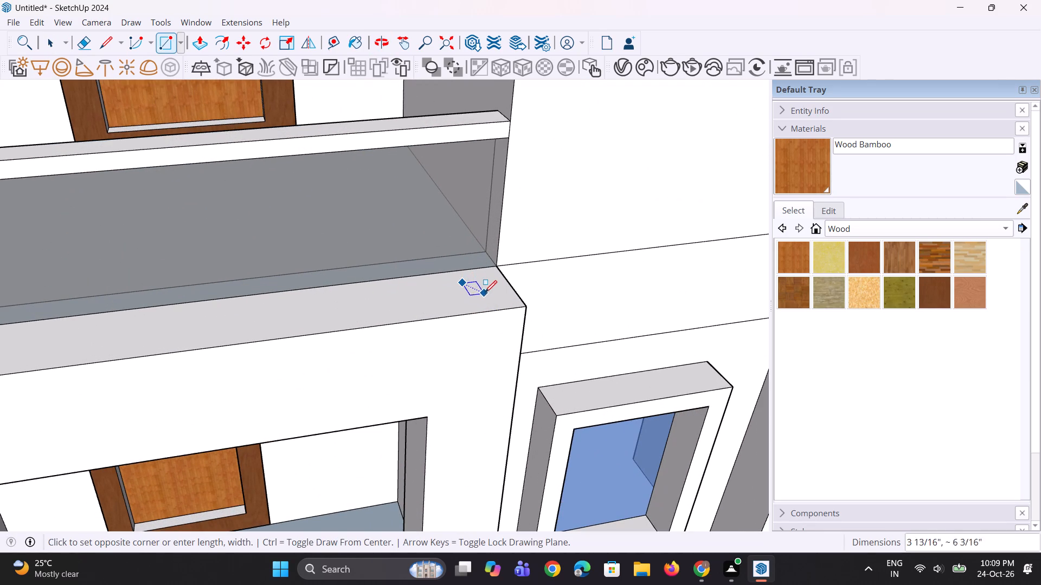
pyautogui.click(487, 292)
# Copy the small rectangle along the top-floor ledge toward the left at about 8" spacing, arrayed as four copies.
pyautogui.scroll(2, 483, 294)
pyautogui.press('b')
pyautogui.press('space')
pyautogui.click(476, 289)
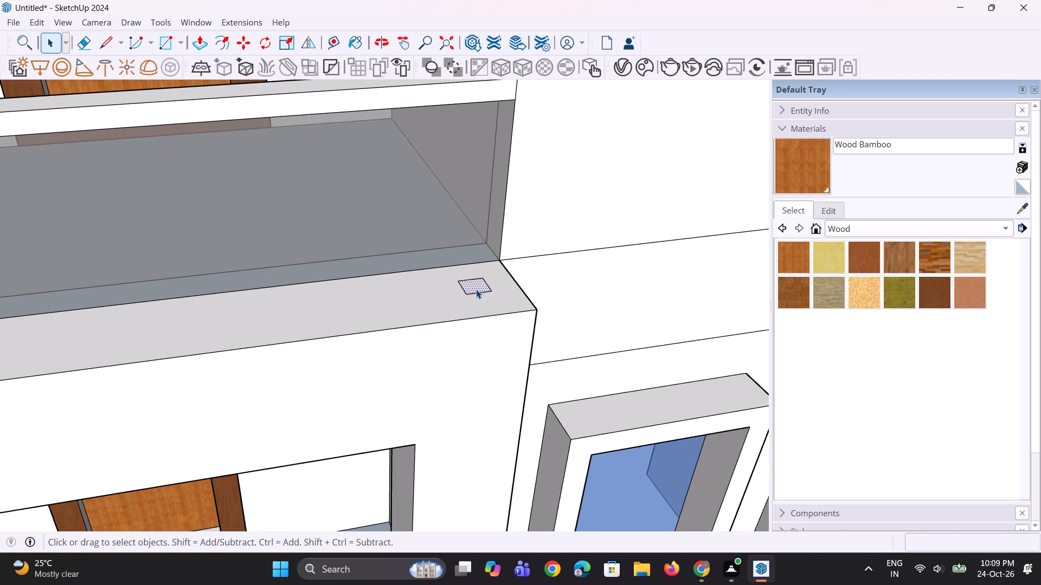
pyautogui.press('m')
pyautogui.click(476, 289)
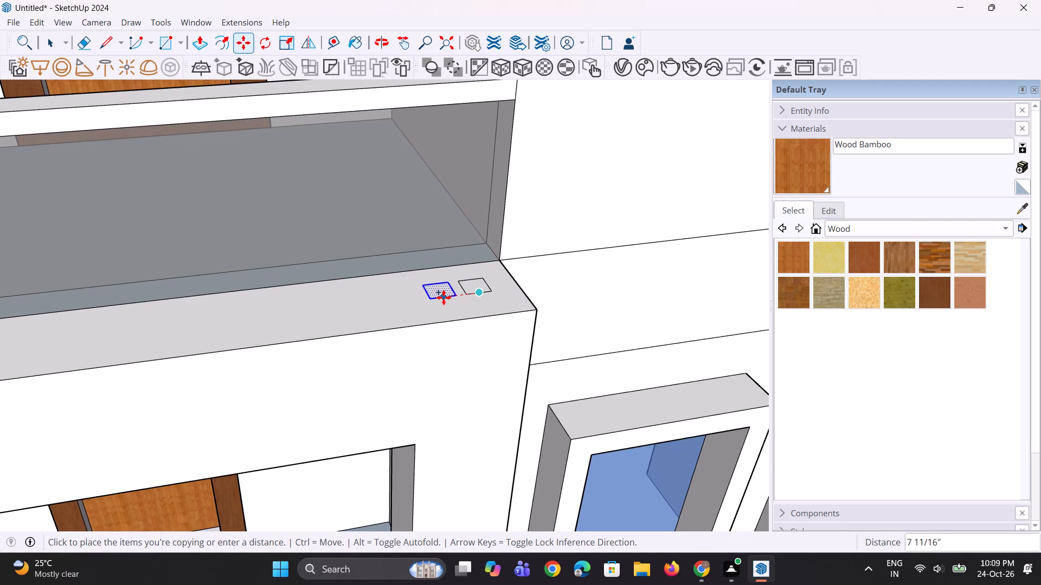
pyautogui.click(443, 297)
pyautogui.write('*4')
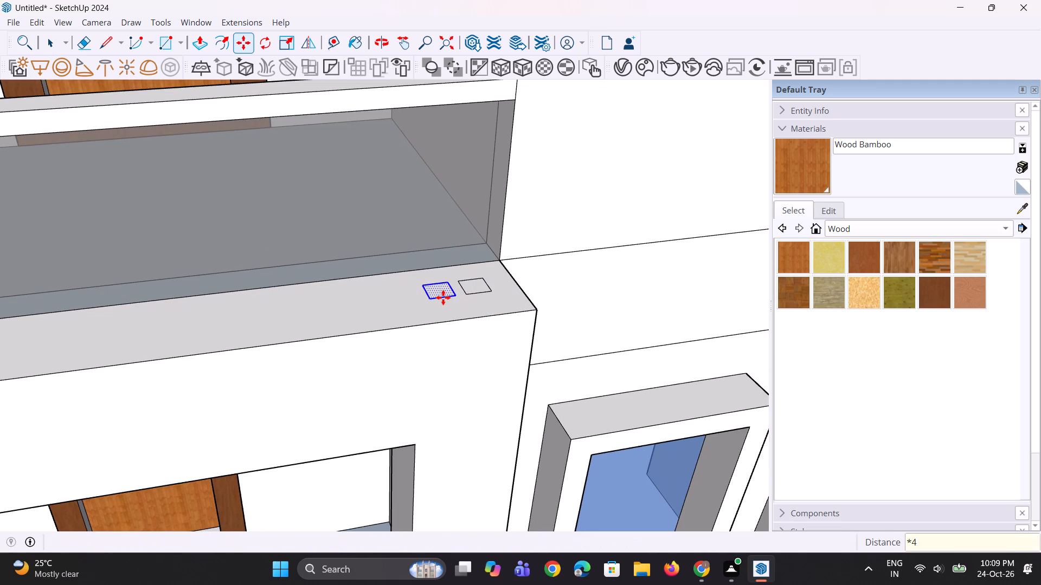
pyautogui.press('Return')
# Push/Pull the five top-floor ledge rectangles up 14' to the roof slab, forming vertical slats.
pyautogui.press('p')
pyautogui.click(468, 286)
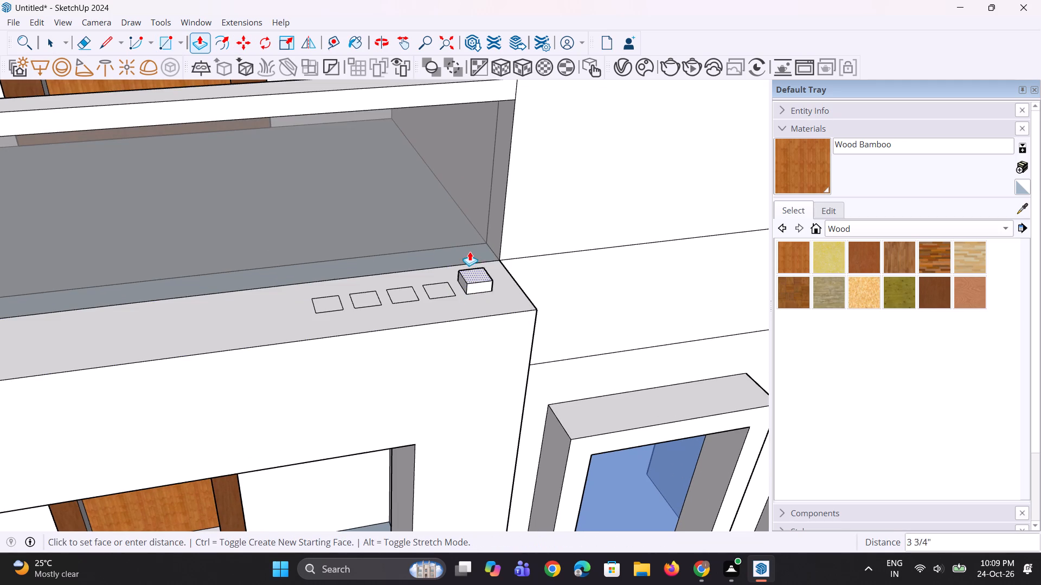
pyautogui.scroll(-17, 470, 251)
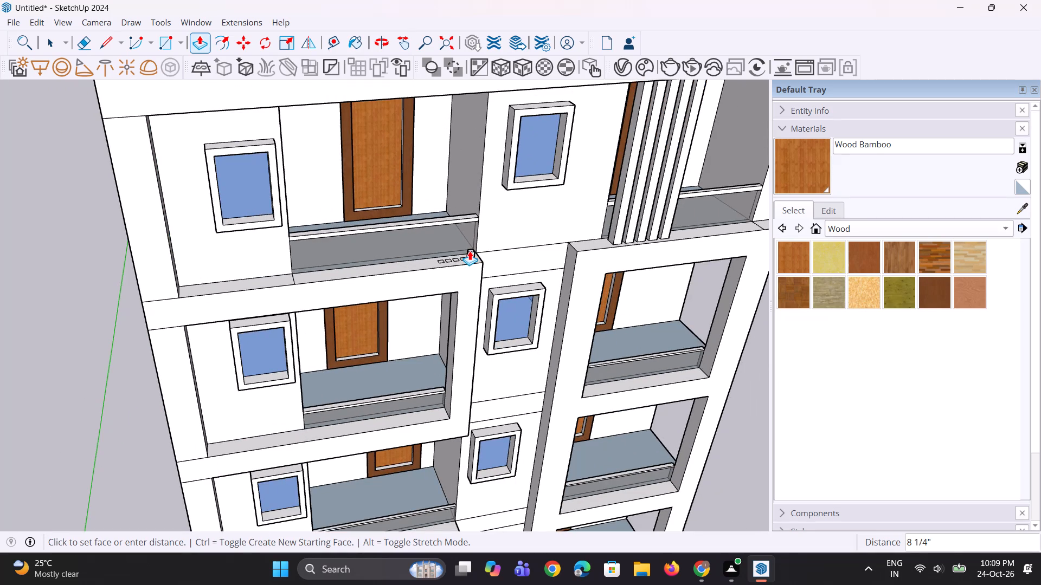
pyautogui.scroll(-9, 467, 246)
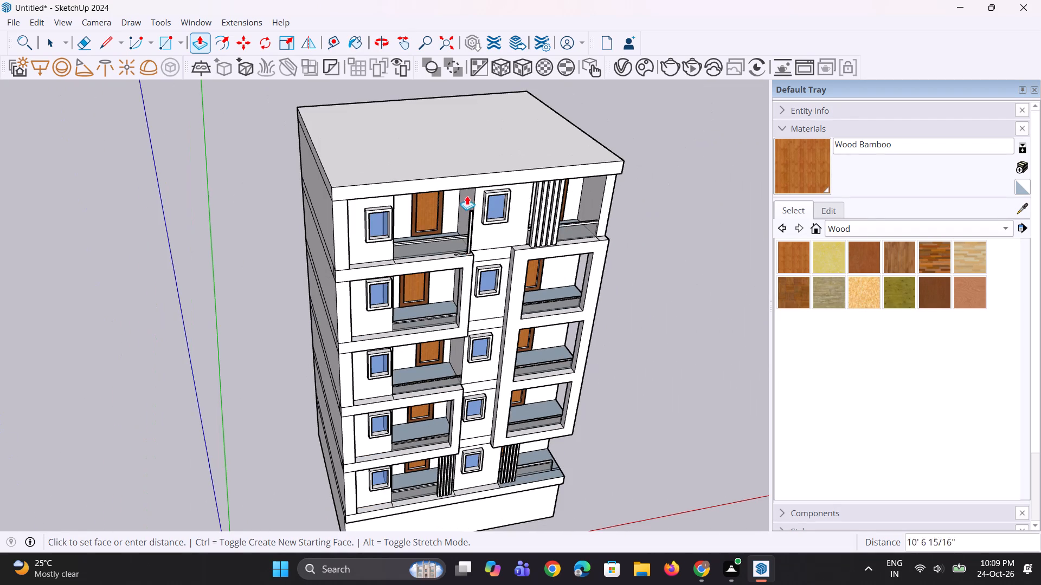
pyautogui.click(467, 185)
pyautogui.scroll(5, 459, 256)
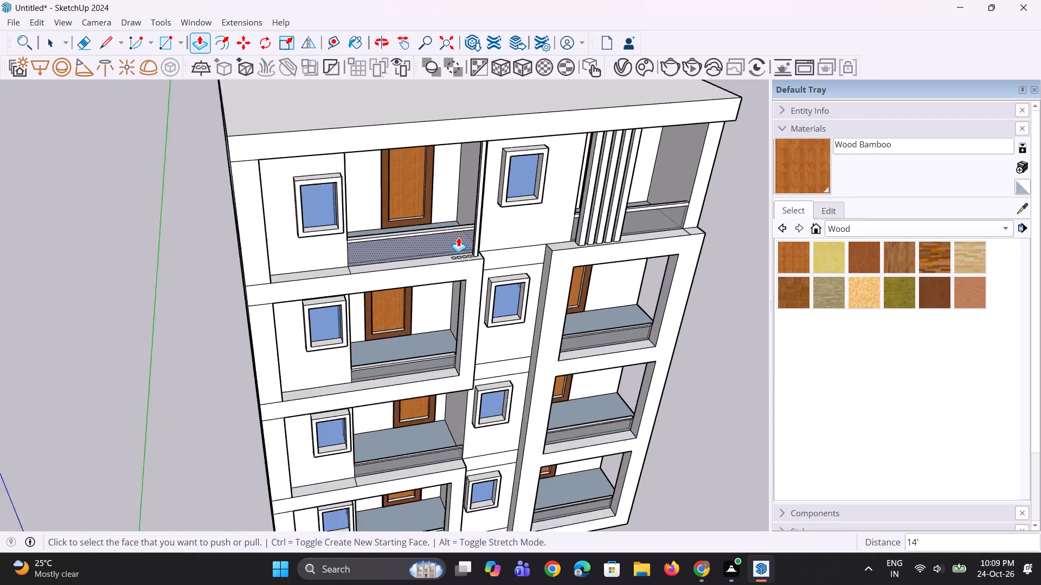
pyautogui.scroll(8, 458, 237)
pyautogui.doubleClick(484, 276)
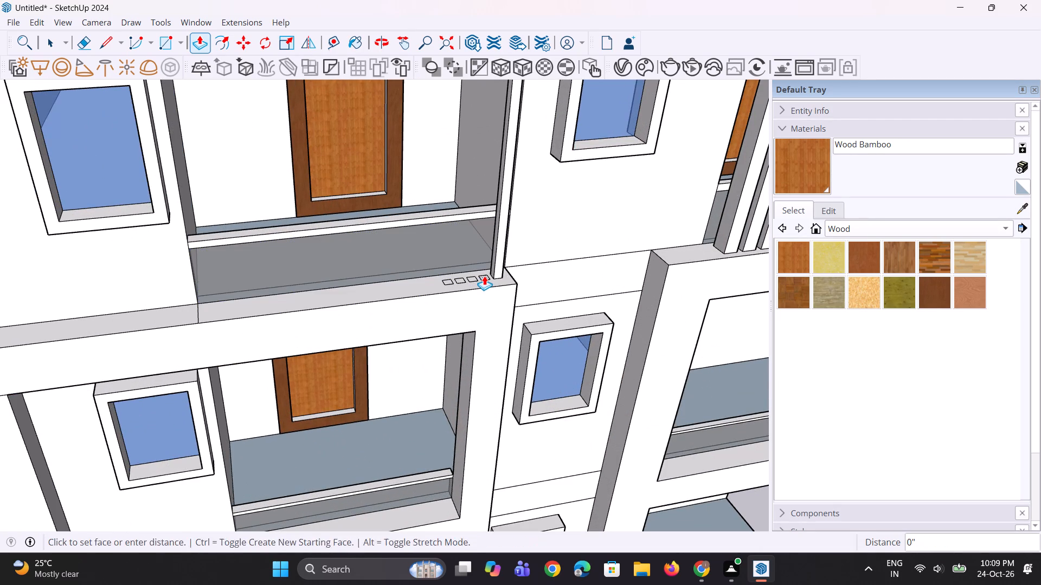
pyautogui.scroll(9, 484, 276)
pyautogui.doubleClick(460, 281)
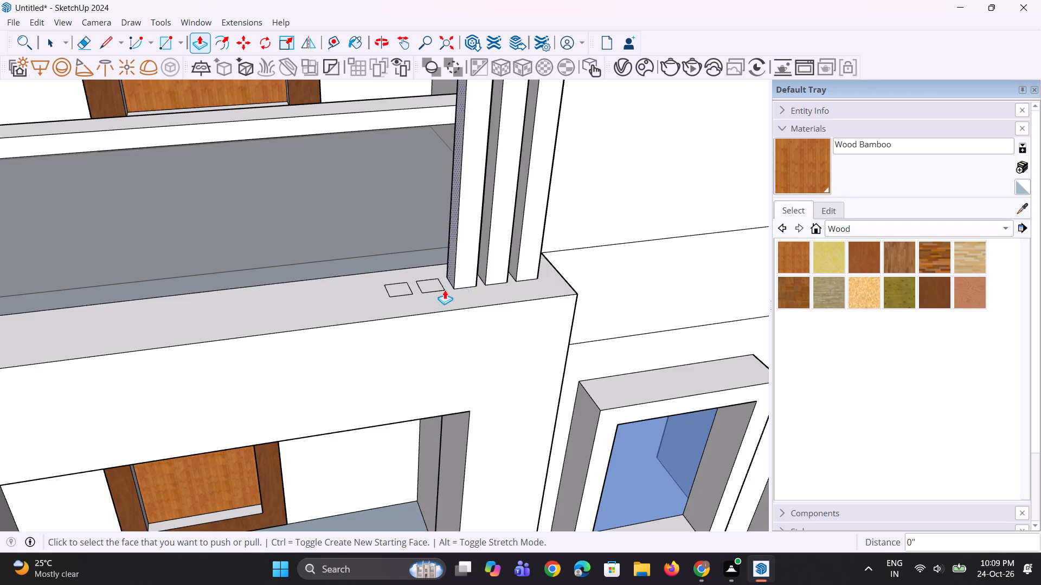
pyautogui.doubleClick(433, 285)
pyautogui.doubleClick(393, 289)
# Inspect the top-floor left balcony slats and the upper facade from the front.
pyautogui.scroll(-3, 332, 291)
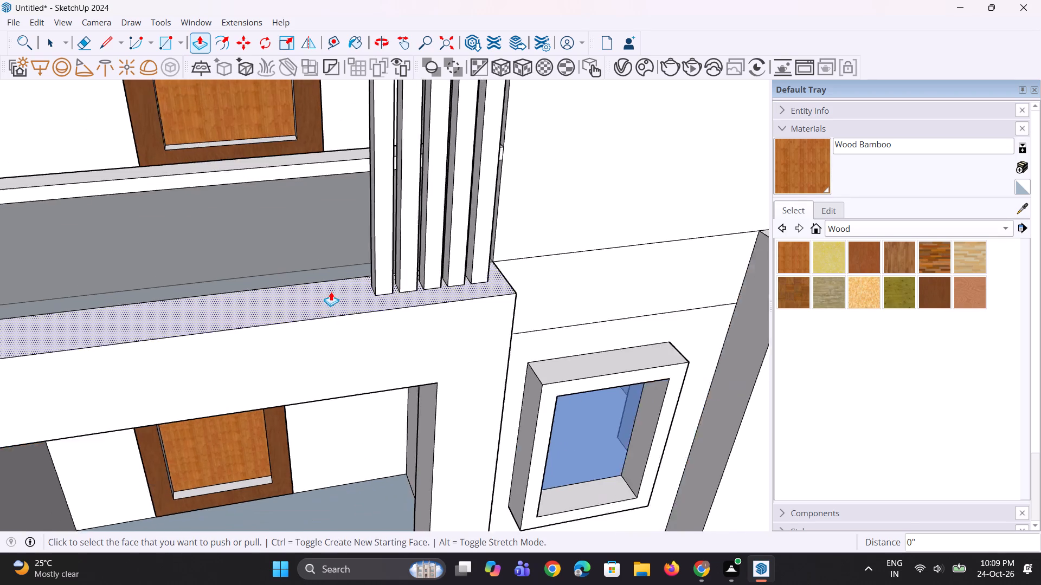
pyautogui.scroll(-8, 331, 291)
pyautogui.moveTo(389, 289); pyautogui.dragTo(368, 230, button='middle')
pyautogui.scroll(-5, 408, 296)
pyautogui.moveTo(446, 323); pyautogui.dragTo(436, 234, button='middle')
pyautogui.scroll(-2, 427, 291)
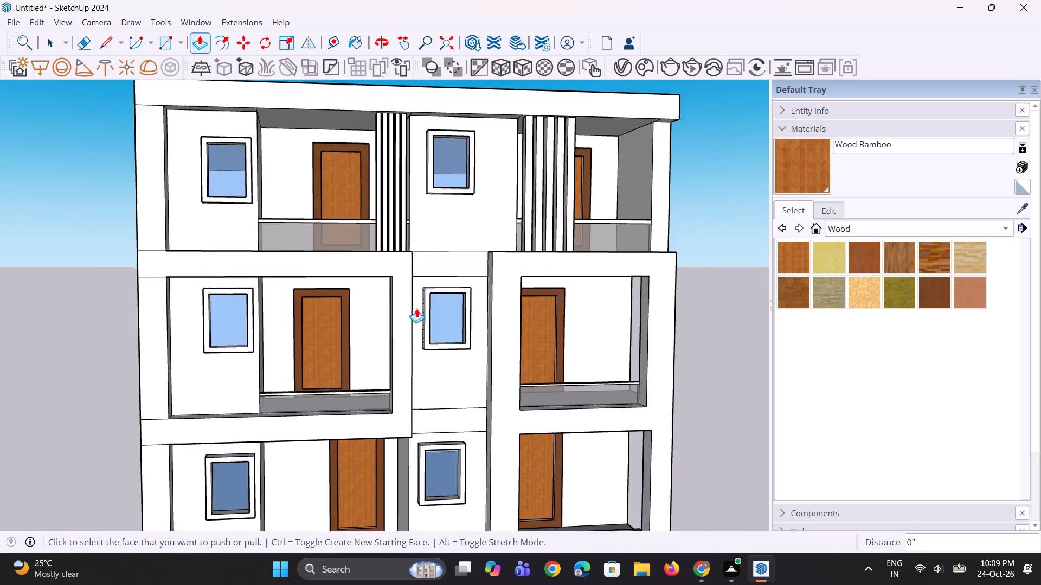
pyautogui.scroll(-3, 416, 308)
pyautogui.moveTo(452, 321); pyautogui.dragTo(416, 270, button='middle')
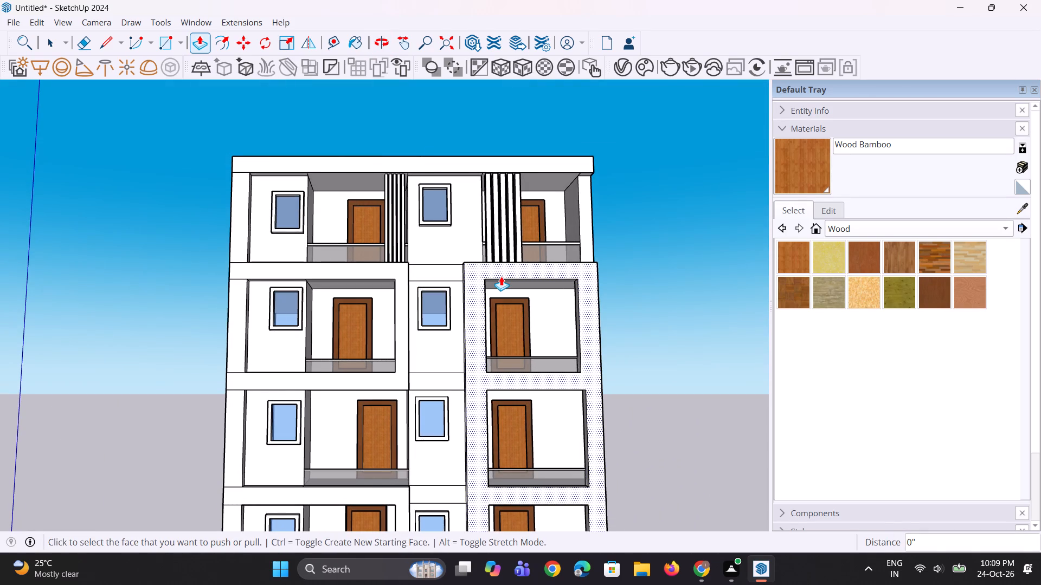
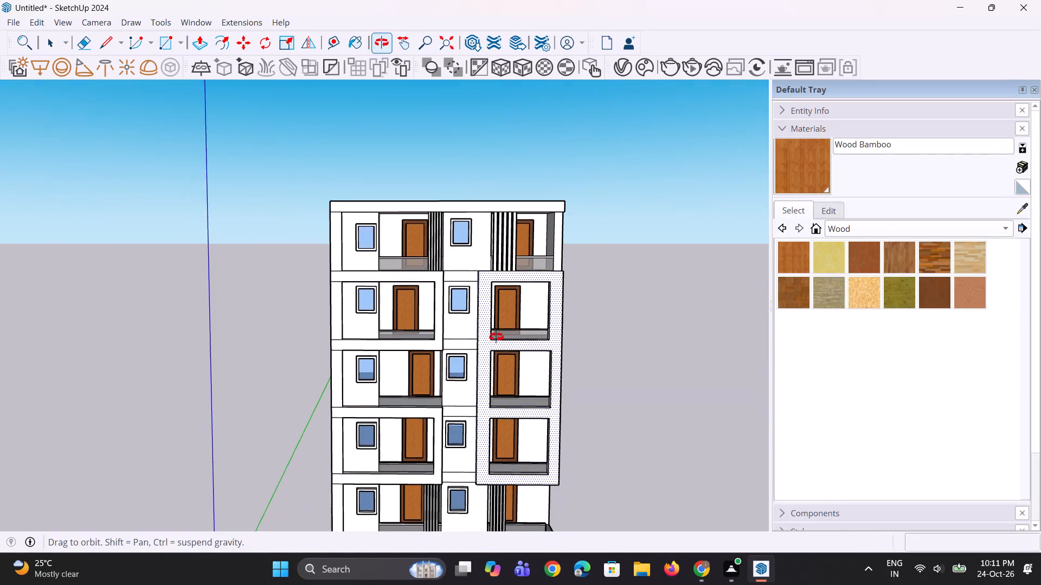
# Inspect the whole front facade and the central window strip between the two balcony columns.
pyautogui.scroll(-4, 502, 321)
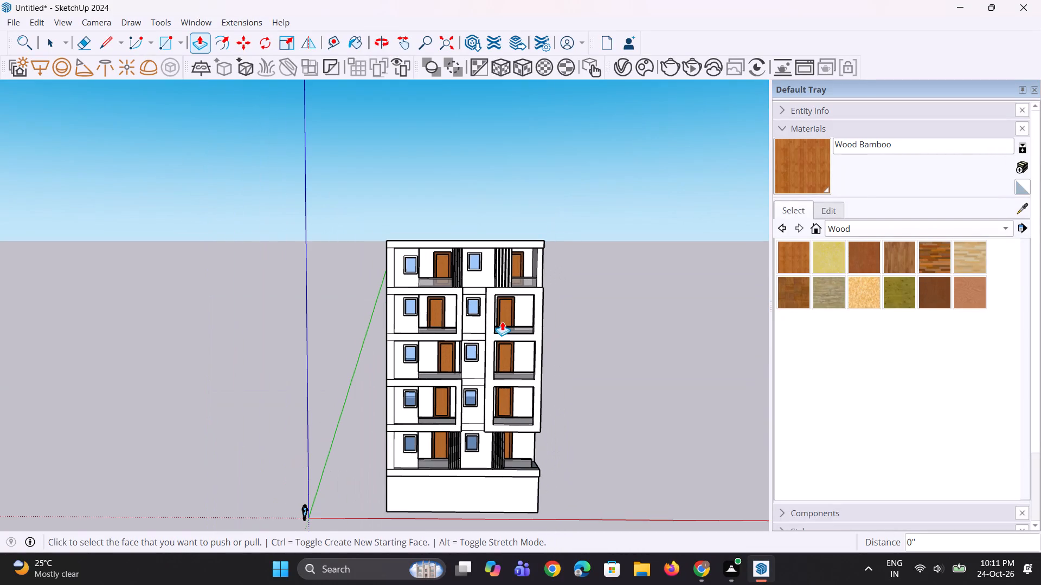
pyautogui.scroll(7, 421, 271)
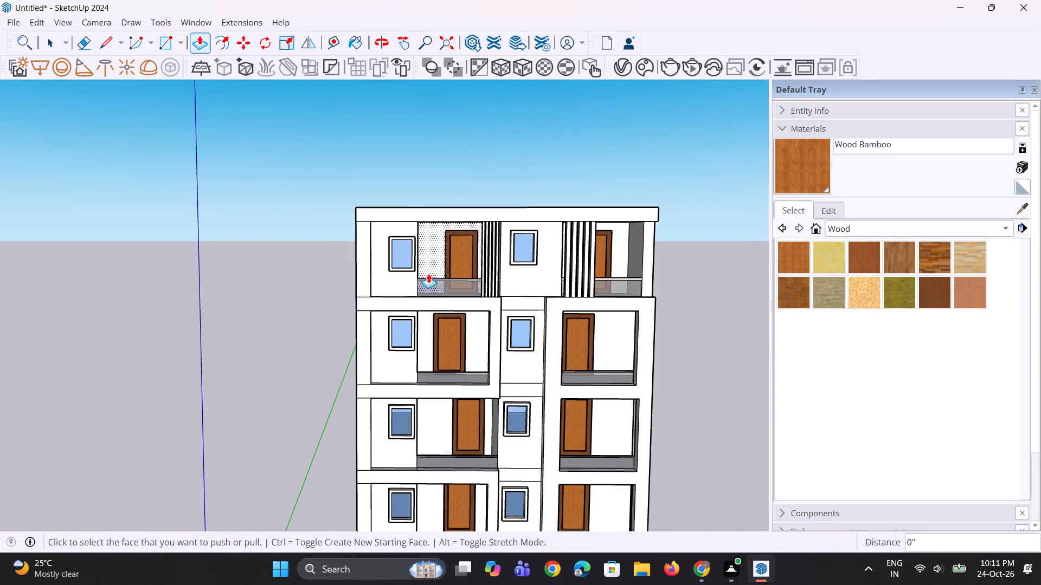
pyautogui.scroll(1, 428, 274)
pyautogui.moveTo(428, 274); pyautogui.dragTo(416, 268, button='middle')
pyautogui.scroll(-3, 446, 283)
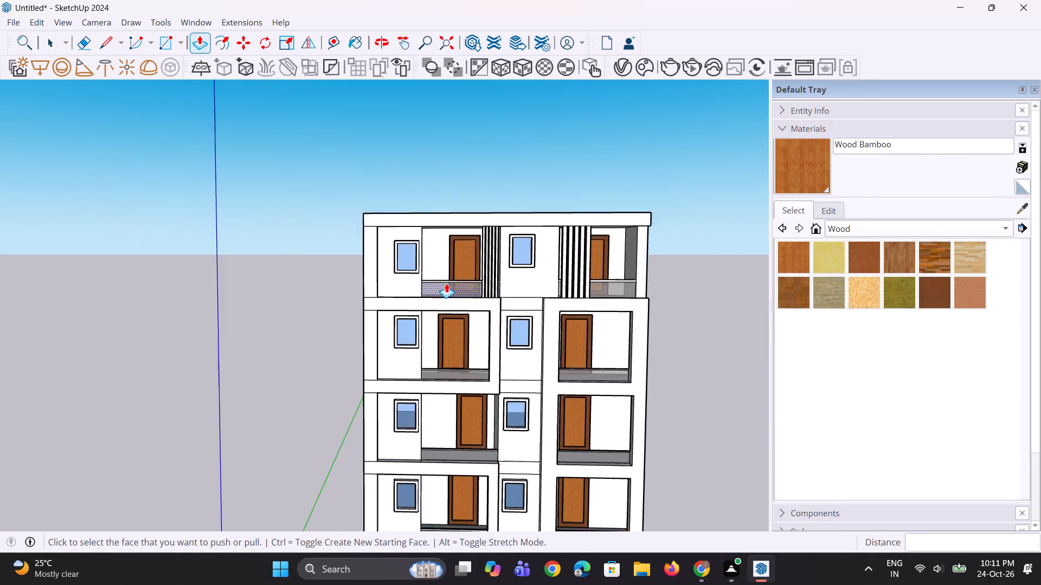
pyautogui.scroll(-2, 446, 283)
pyautogui.moveTo(447, 284); pyautogui.dragTo(449, 263, button='middle')
pyautogui.scroll(-5, 449, 263)
pyautogui.moveTo(471, 285); pyautogui.dragTo(460, 280, button='middle')
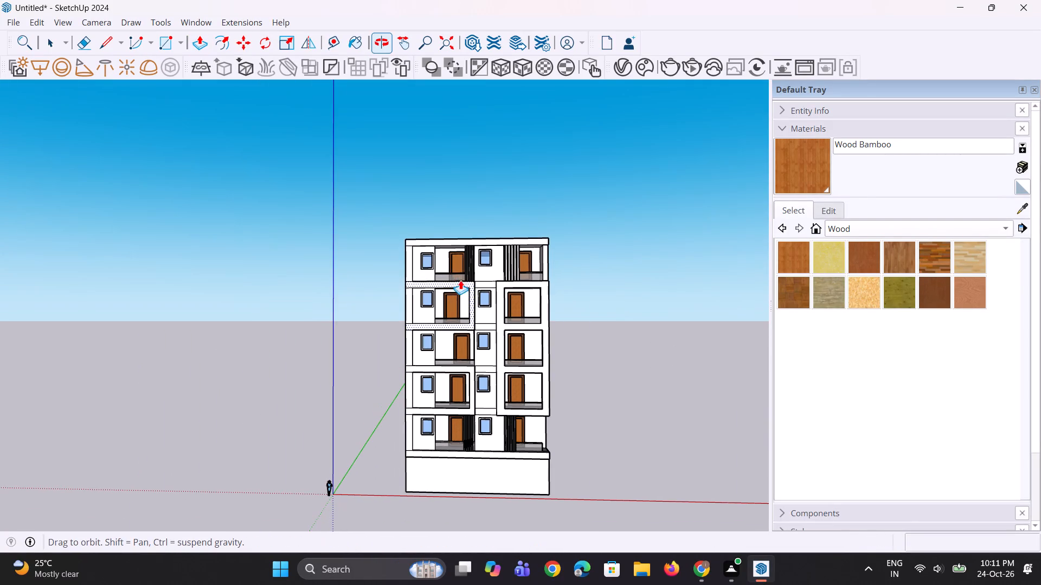
pyautogui.scroll(3, 475, 327)
pyautogui.scroll(5, 481, 373)
pyautogui.moveTo(489, 376); pyautogui.dragTo(477, 369, button='middle')
pyautogui.scroll(-5, 491, 351)
pyautogui.scroll(1, 493, 350)
# Erase the horizontal floor lines crossing the central window strip below the top floor and below the floor beneath it.
pyautogui.moveTo(493, 350); pyautogui.dragTo(491, 330, button='middle')
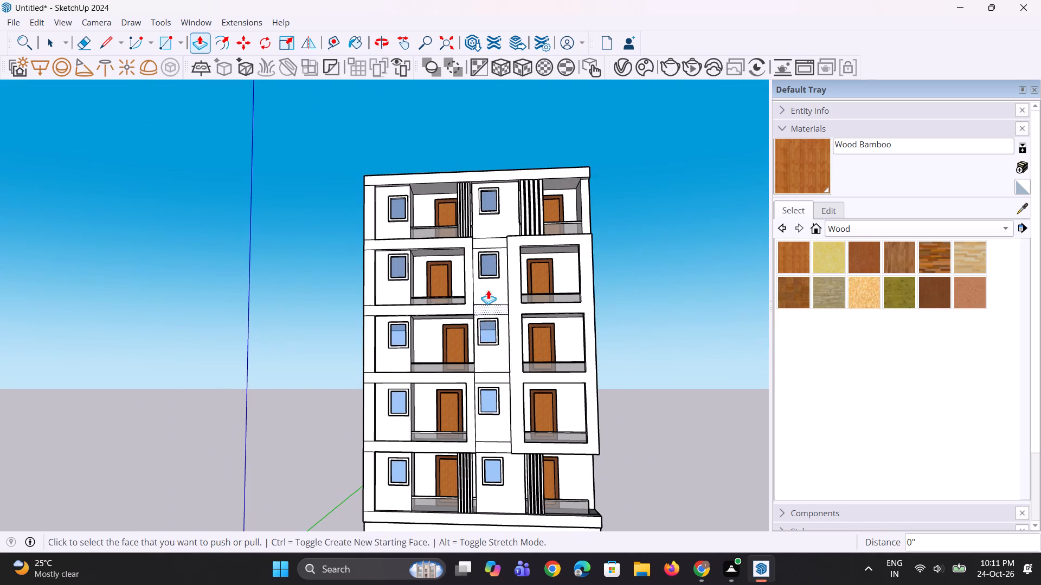
pyautogui.scroll(10, 488, 285)
pyautogui.press('e')
pyautogui.click(482, 218)
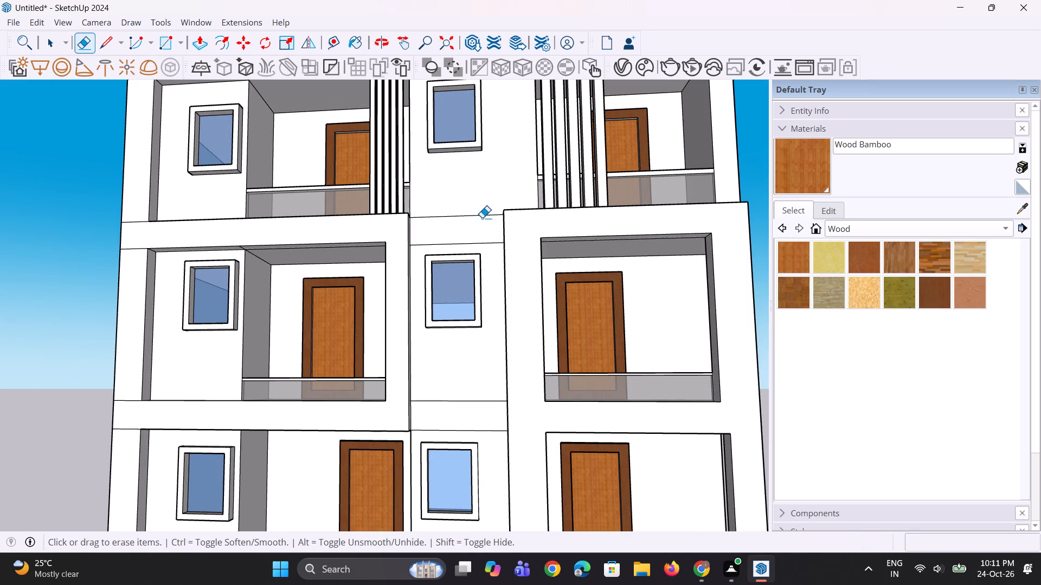
pyautogui.moveTo(483, 205); pyautogui.dragTo(483, 245)
pyautogui.scroll(-5, 484, 236)
pyautogui.scroll(4, 464, 330)
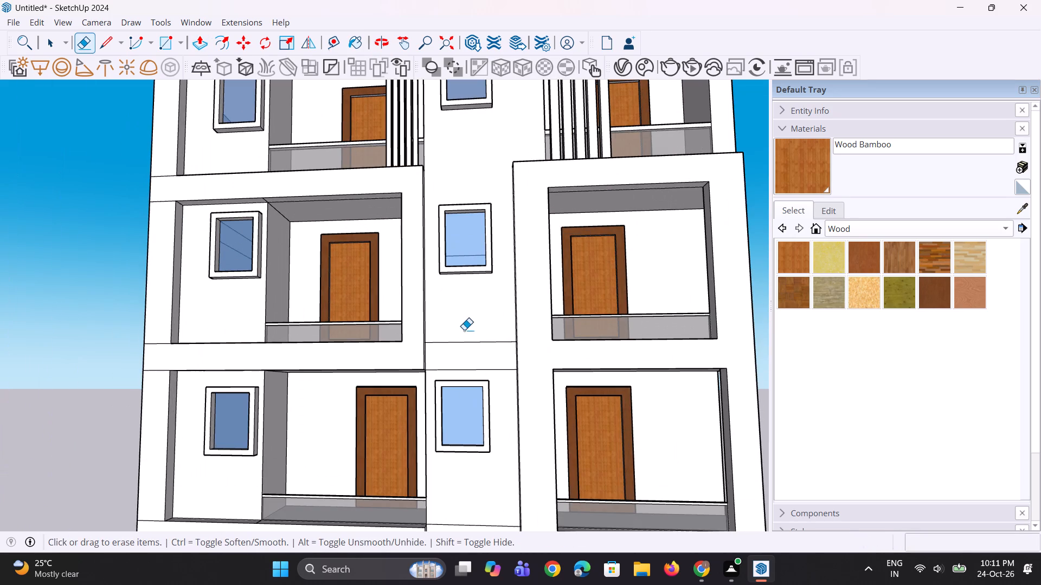
pyautogui.moveTo(464, 330); pyautogui.dragTo(465, 365)
pyautogui.moveTo(465, 365); pyautogui.dragTo(466, 367)
pyautogui.moveTo(466, 367); pyautogui.dragTo(464, 371)
# Erase the remaining horizontal floor lines crossing the central window strip on the lower floors.
pyautogui.scroll(-9, 470, 312)
pyautogui.scroll(4, 457, 393)
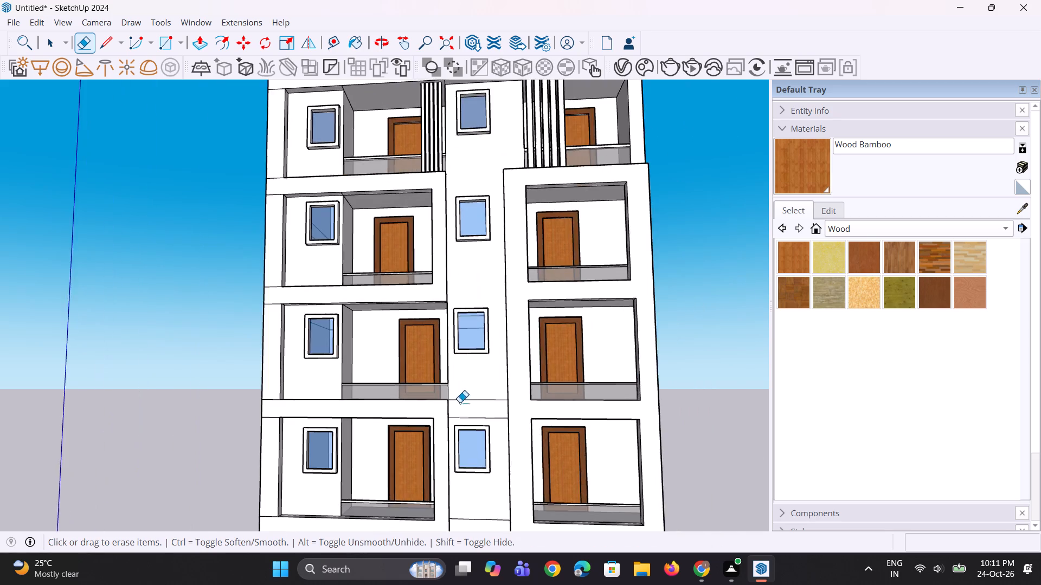
pyautogui.scroll(3, 460, 402)
pyautogui.moveTo(480, 391); pyautogui.dragTo(484, 421)
pyautogui.scroll(-10, 478, 327)
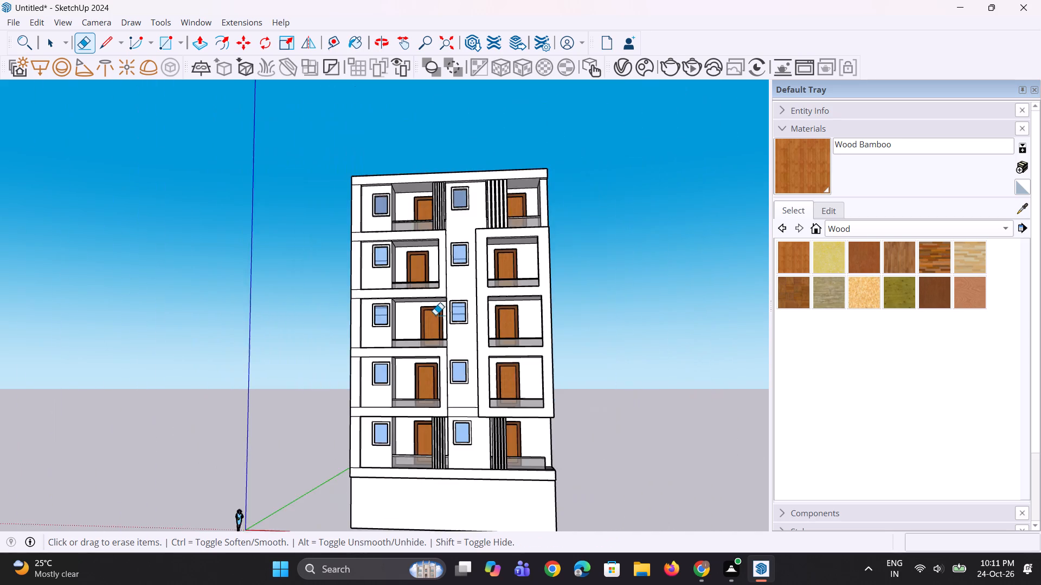
pyautogui.scroll(10, 449, 409)
pyautogui.moveTo(463, 386); pyautogui.dragTo(464, 426)
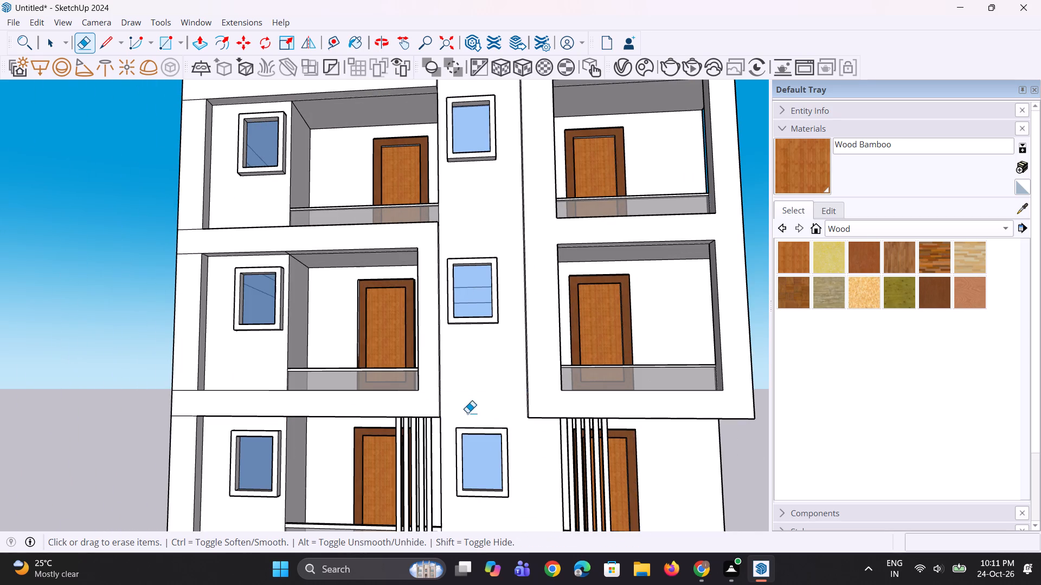
# Examine the full building facade from the front, including the cleaned central strip and roof line.
pyautogui.scroll(-5, 472, 404)
pyautogui.scroll(-5, 320, 369)
pyautogui.moveTo(423, 394); pyautogui.dragTo(404, 386, button='middle')
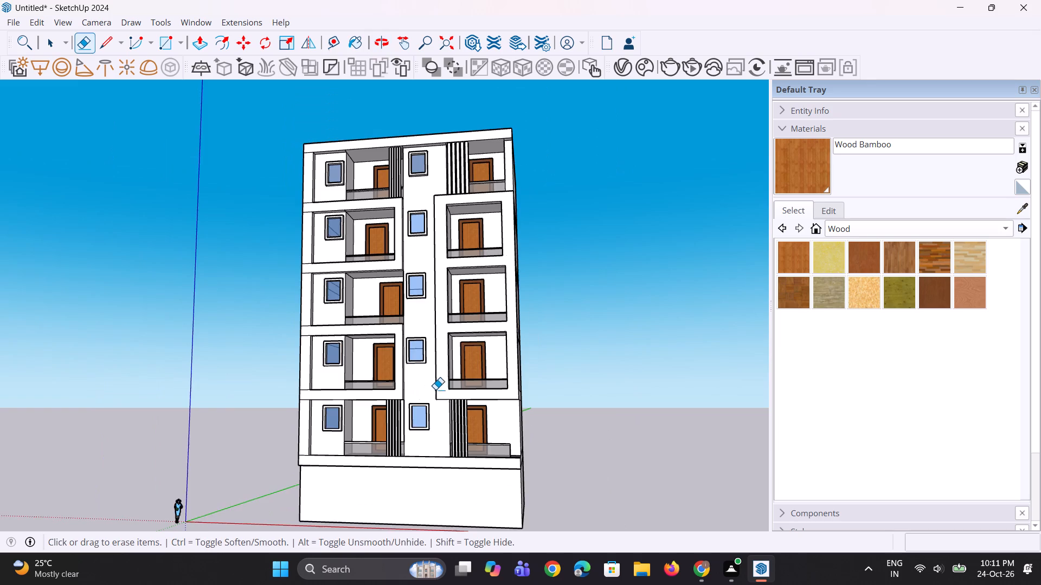
pyautogui.scroll(-6, 435, 389)
pyautogui.moveTo(435, 389); pyautogui.dragTo(465, 389, button='middle')
pyautogui.scroll(1, 478, 279)
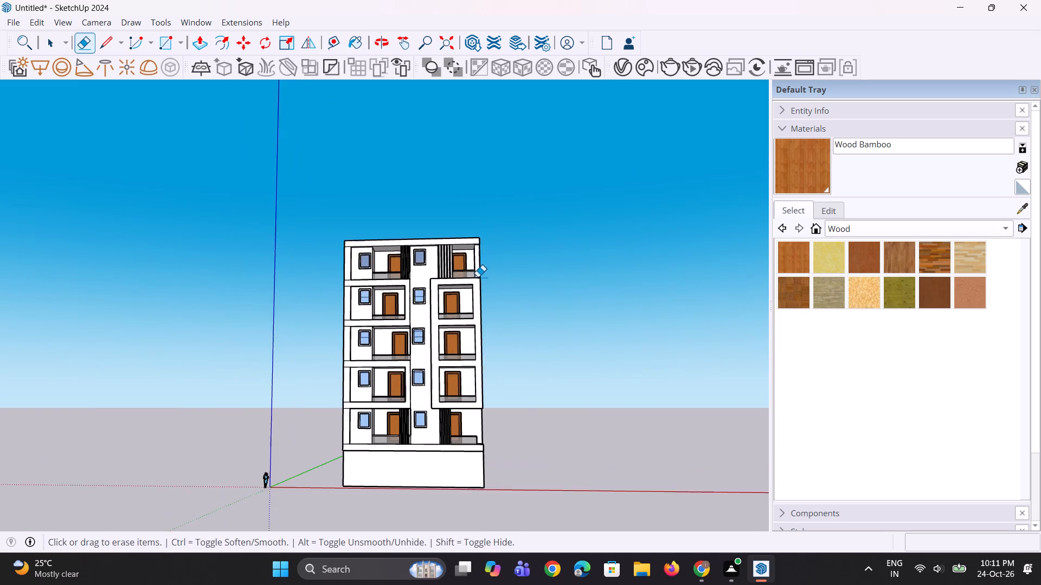
pyautogui.scroll(4, 478, 277)
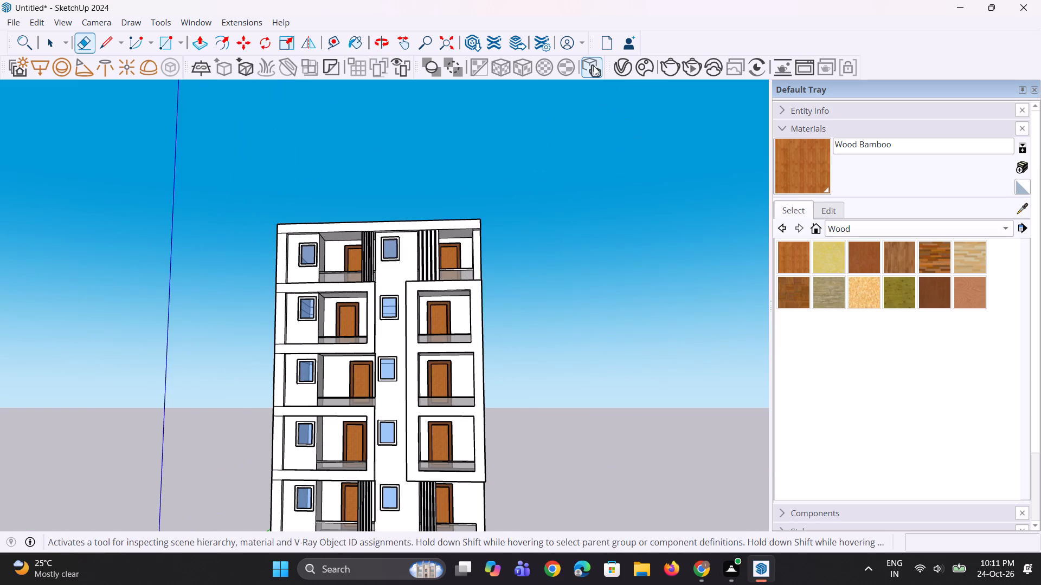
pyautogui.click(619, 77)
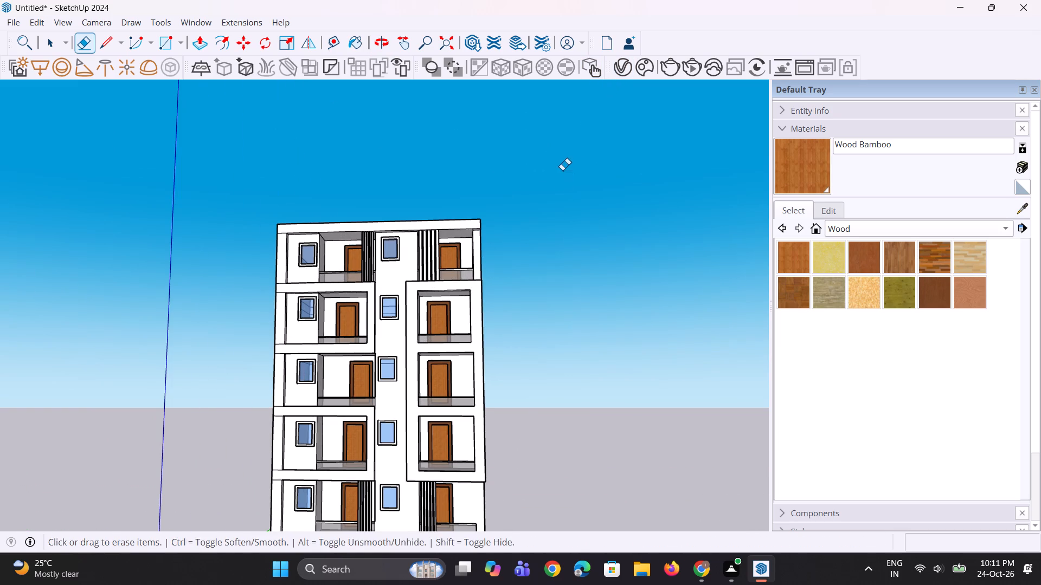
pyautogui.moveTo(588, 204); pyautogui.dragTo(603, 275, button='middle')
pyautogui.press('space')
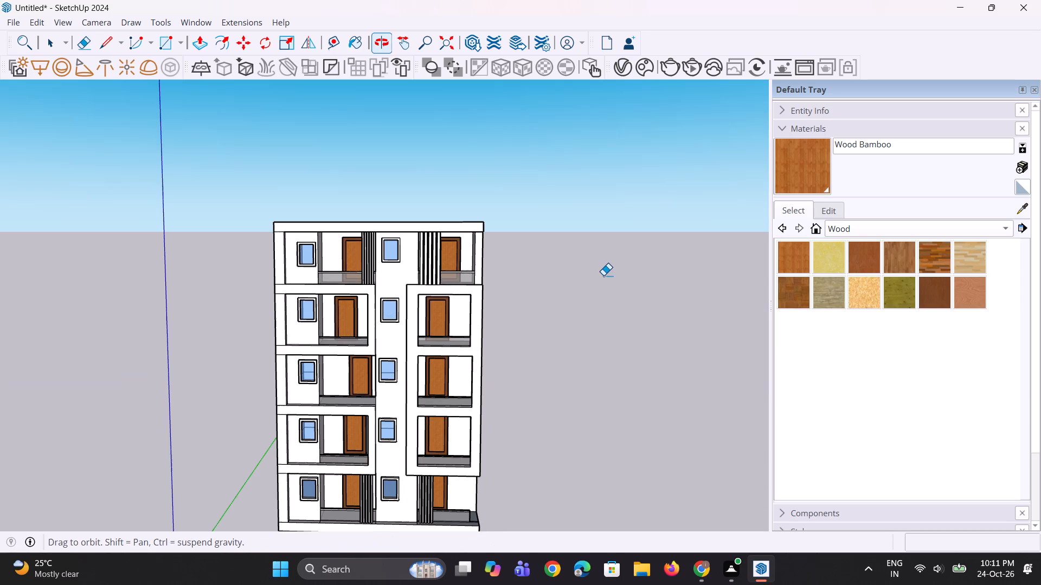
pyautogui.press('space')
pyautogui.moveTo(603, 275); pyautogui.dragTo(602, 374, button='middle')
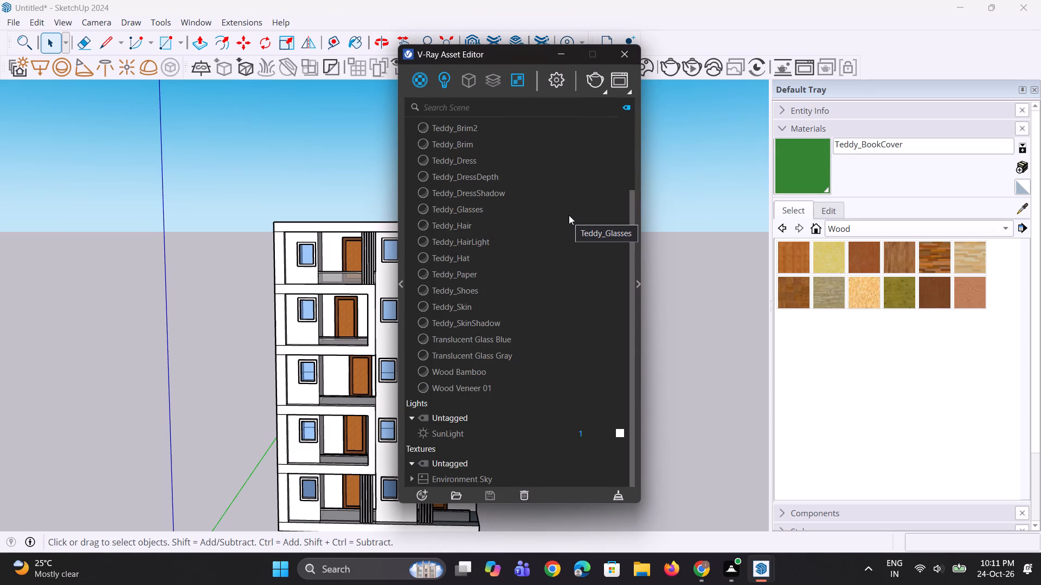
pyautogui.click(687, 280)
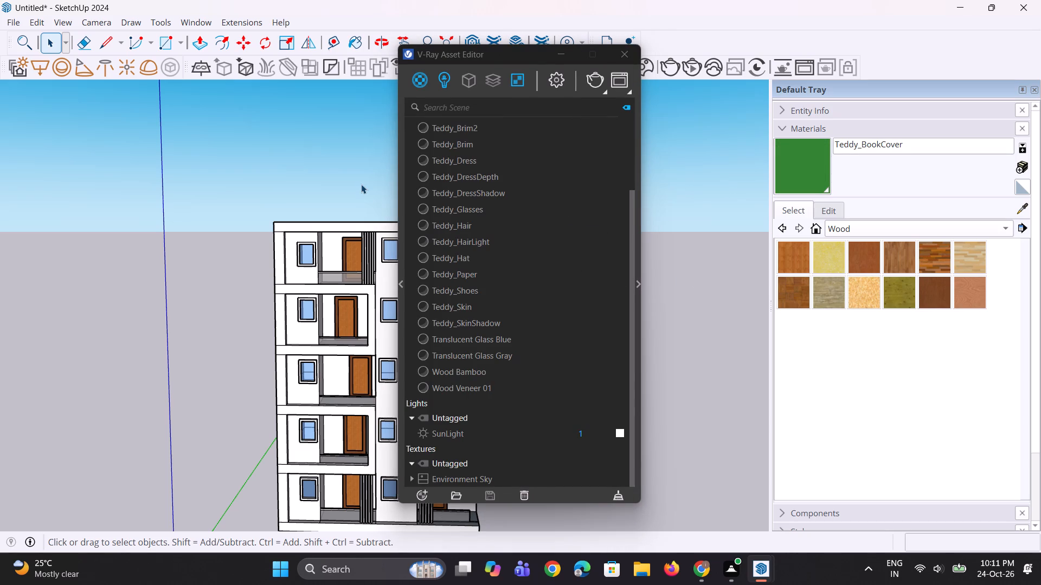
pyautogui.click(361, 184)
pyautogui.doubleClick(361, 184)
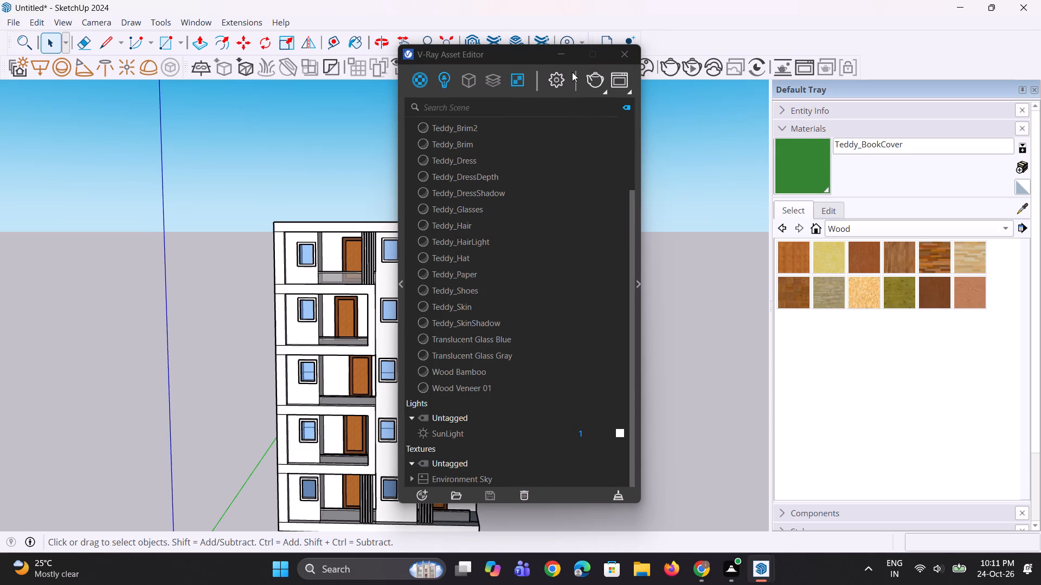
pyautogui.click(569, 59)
# Push/Pull the roof slab's front face outward about 1' 8 1/2", using the projecting right balcony frame as reference.
pyautogui.moveTo(420, 223); pyautogui.dragTo(455, 392, button='middle')
pyautogui.scroll(2, 413, 305)
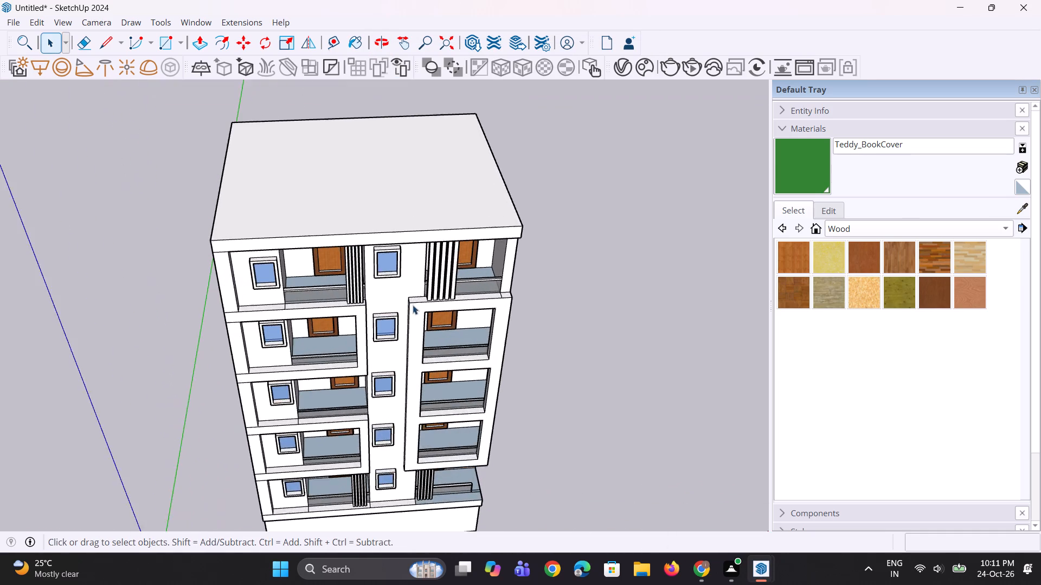
pyautogui.scroll(5, 413, 305)
pyautogui.moveTo(389, 279); pyautogui.dragTo(399, 315, button='middle')
pyautogui.scroll(4, 324, 276)
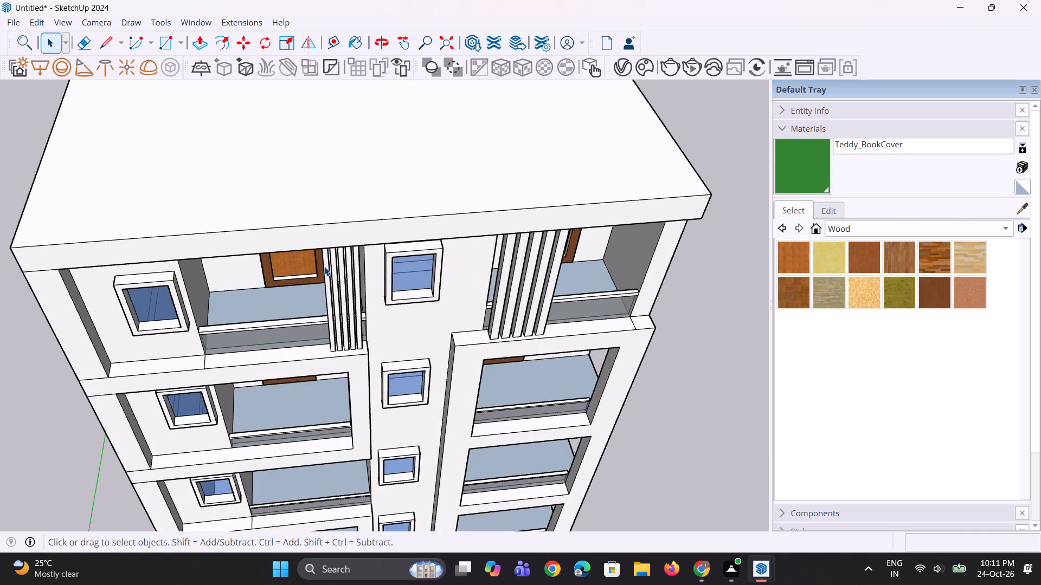
pyautogui.scroll(1, 324, 266)
pyautogui.press('p')
pyautogui.click(376, 233)
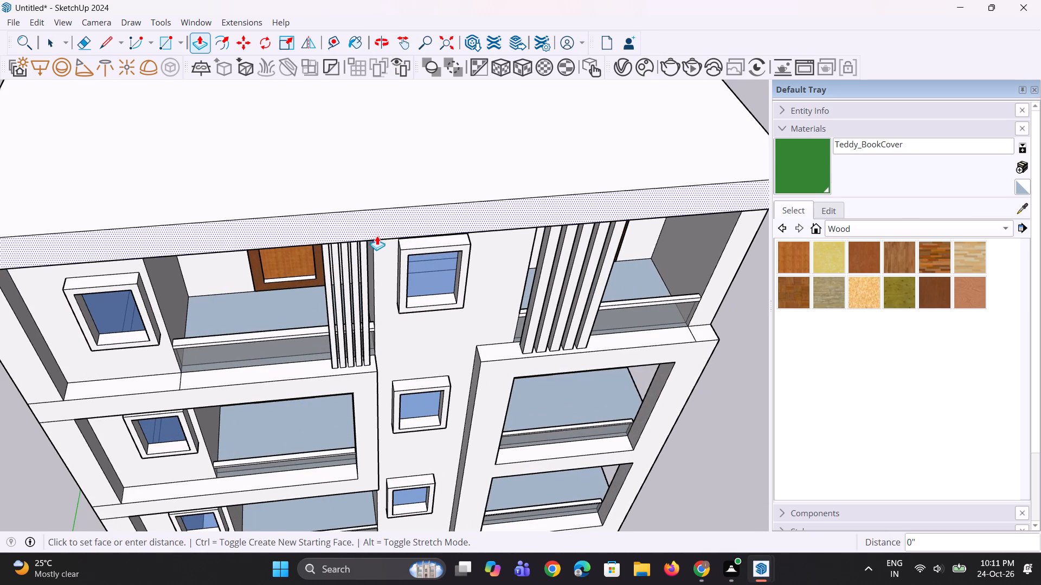
pyautogui.moveTo(363, 263); pyautogui.dragTo(366, 115, button='middle')
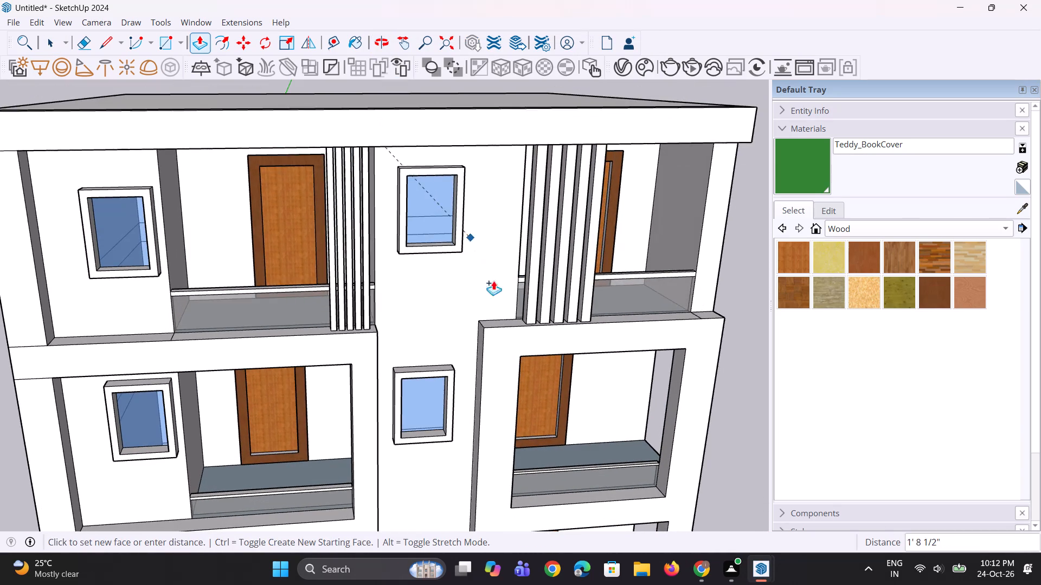
pyautogui.moveTo(502, 317); pyautogui.dragTo(495, 231, button='middle')
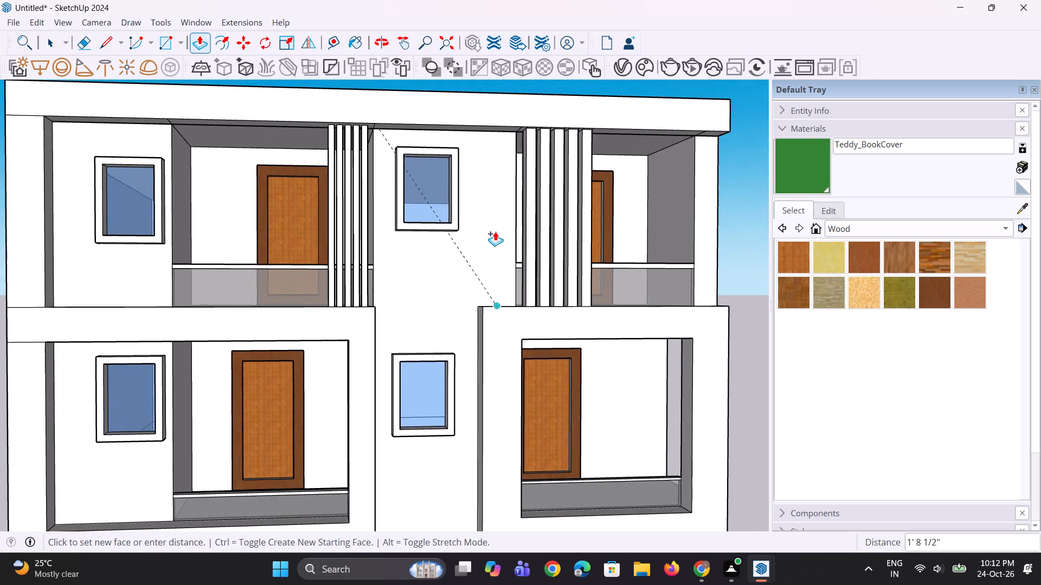
pyautogui.click(499, 309)
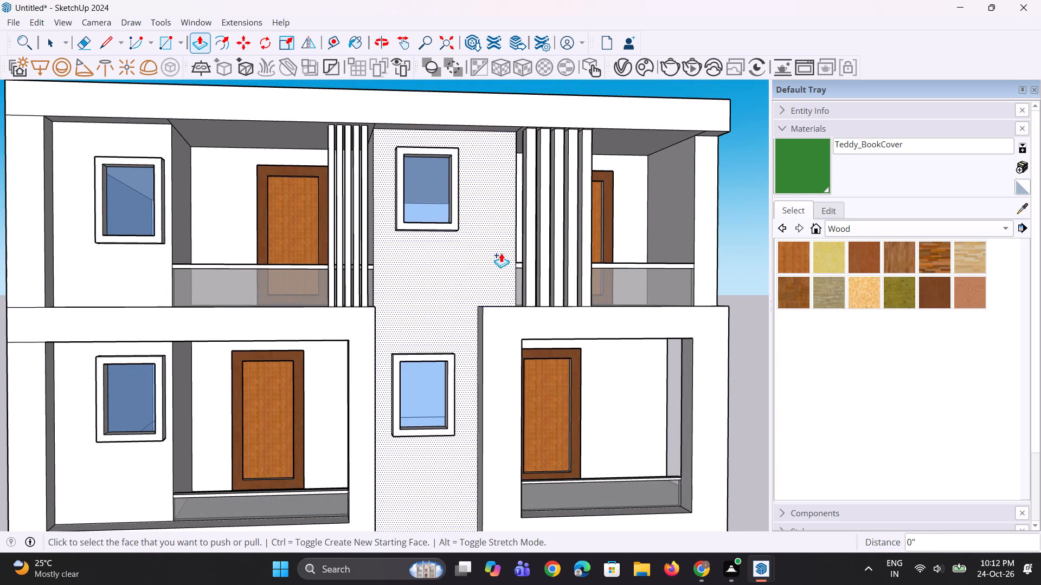
# Copy the roof slab's front top edge about 2' back across the roof surface.
pyautogui.moveTo(503, 241); pyautogui.dragTo(489, 387, button='middle')
pyautogui.scroll(-4, 440, 289)
pyautogui.moveTo(528, 272); pyautogui.dragTo(427, 288, button='middle')
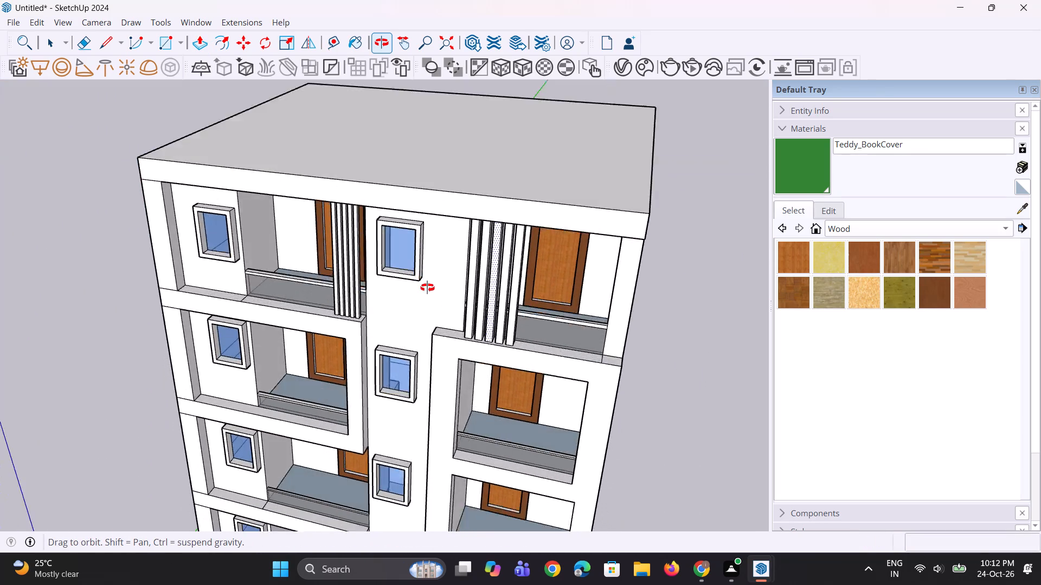
pyautogui.moveTo(427, 288); pyautogui.dragTo(430, 292, button='middle')
pyautogui.scroll(-3, 478, 288)
pyautogui.moveTo(484, 284); pyautogui.dragTo(498, 388, button='middle')
pyautogui.scroll(2, 480, 305)
pyautogui.press('space')
pyautogui.press('space')
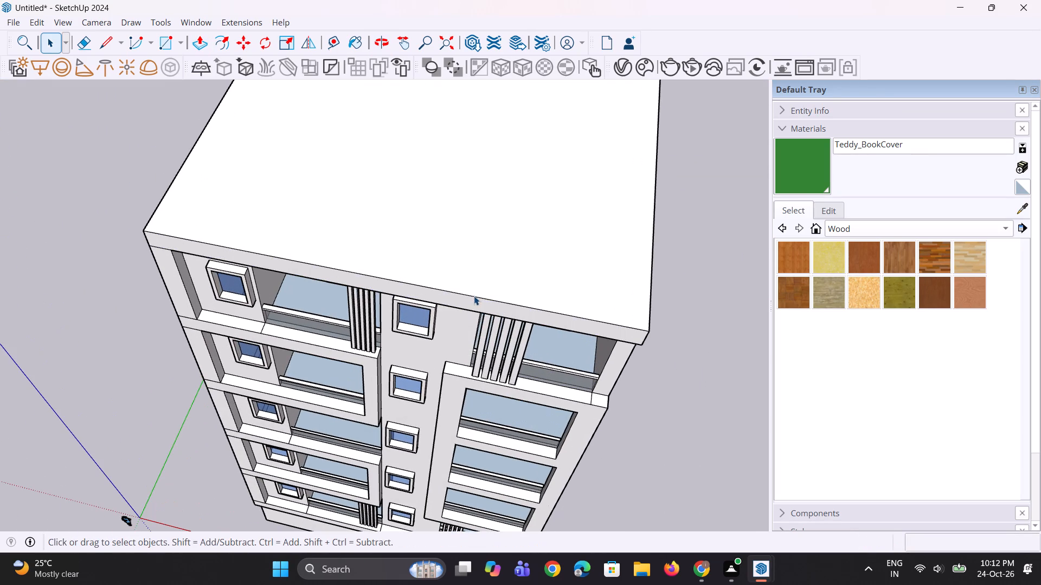
pyautogui.click(474, 296)
pyautogui.scroll(-4, 519, 330)
pyautogui.scroll(3, 313, 265)
pyautogui.scroll(2, 193, 250)
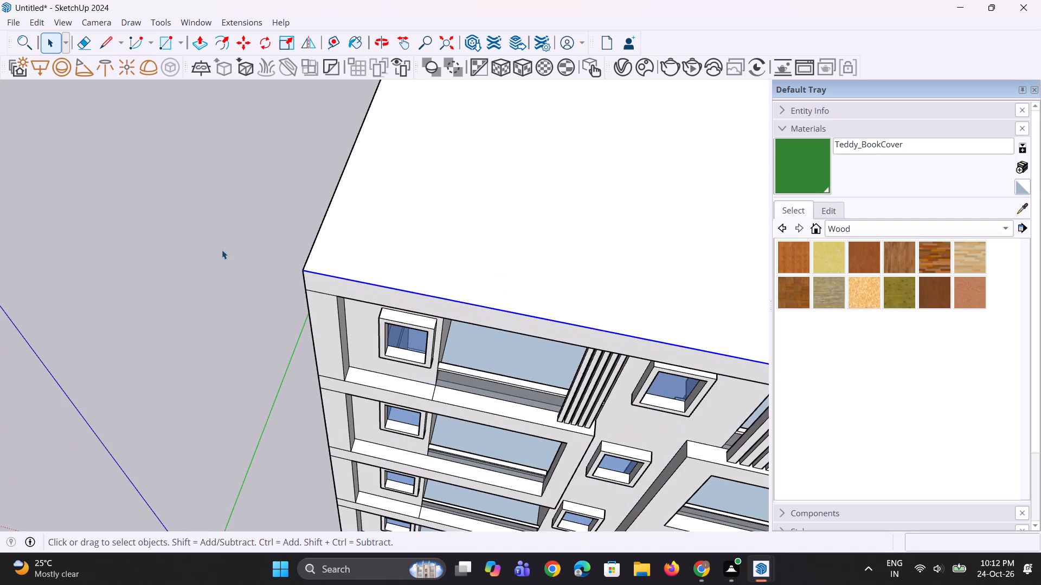
pyautogui.moveTo(410, 316); pyautogui.dragTo(416, 296, button='middle')
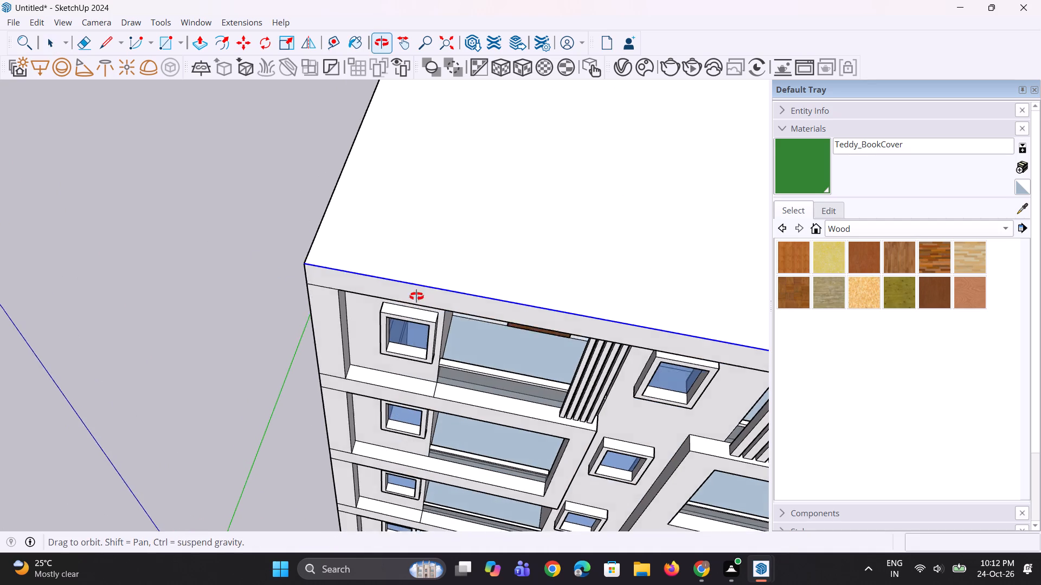
pyautogui.moveTo(416, 296); pyautogui.dragTo(424, 259, button='middle')
pyautogui.scroll(1, 424, 262)
pyautogui.scroll(-4, 381, 262)
pyautogui.scroll(2, 507, 266)
pyautogui.moveTo(435, 266); pyautogui.dragTo(431, 284, button='middle')
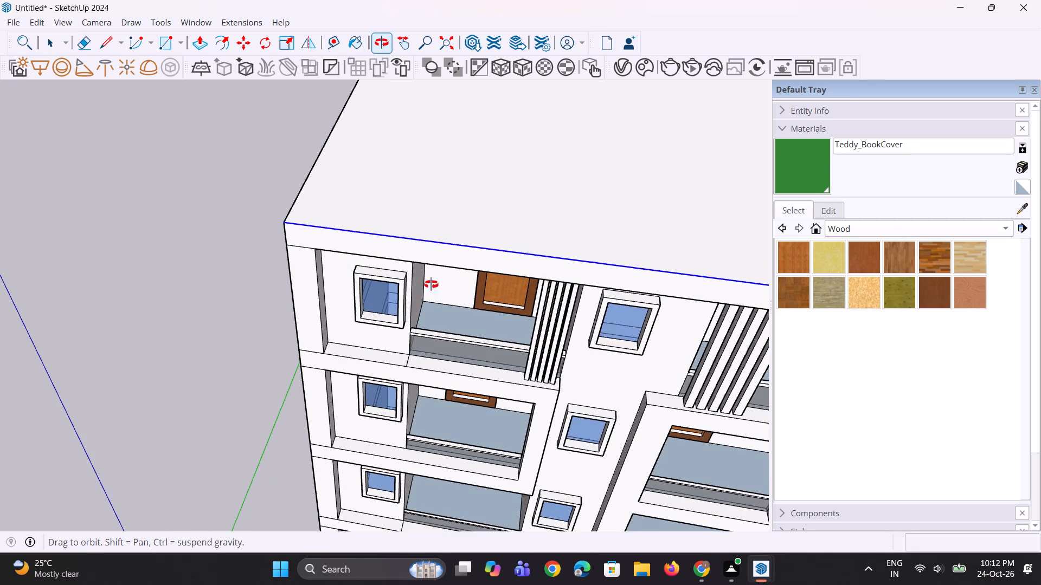
pyautogui.moveTo(431, 284); pyautogui.dragTo(422, 332, button='middle')
pyautogui.press('m')
pyautogui.scroll(1, 276, 242)
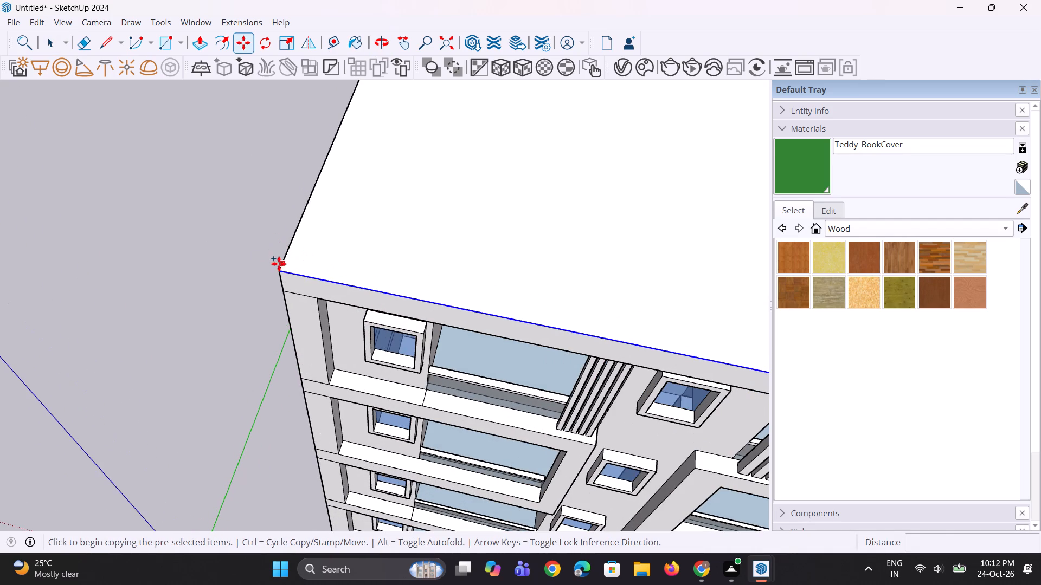
pyautogui.click(279, 267)
pyautogui.click(287, 246)
pyautogui.scroll(-5, 281, 264)
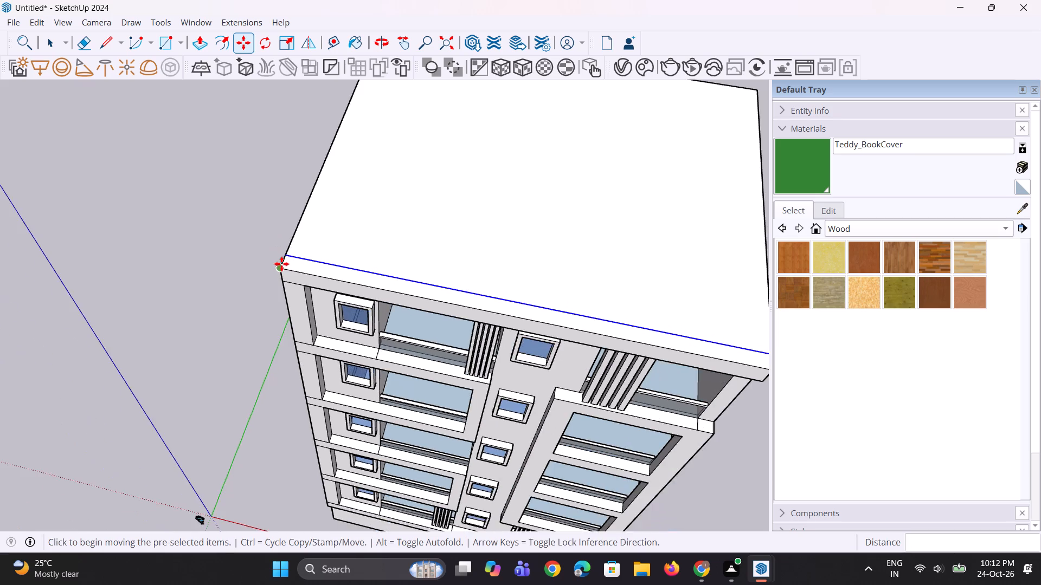
# Draw a 2' line connecting the roof's front edge to the copied edge, between the left slats and the central window.
pyautogui.scroll(1, 607, 315)
pyautogui.moveTo(608, 315); pyautogui.dragTo(604, 291, button='middle')
pyautogui.press('space')
pyautogui.scroll(3, 537, 293)
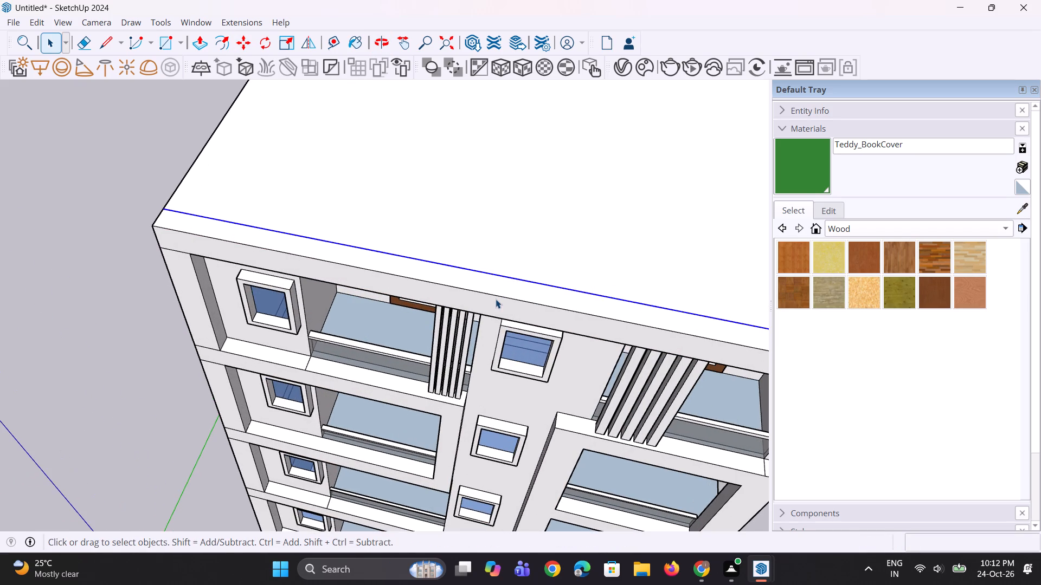
pyautogui.press('l')
pyautogui.scroll(2, 496, 299)
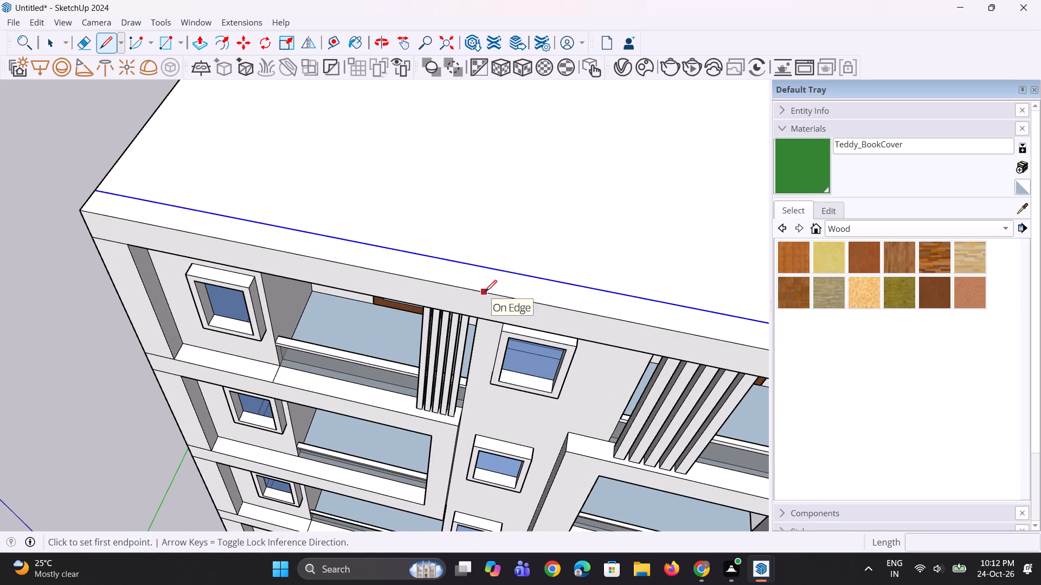
pyautogui.click(485, 292)
pyautogui.click(492, 268)
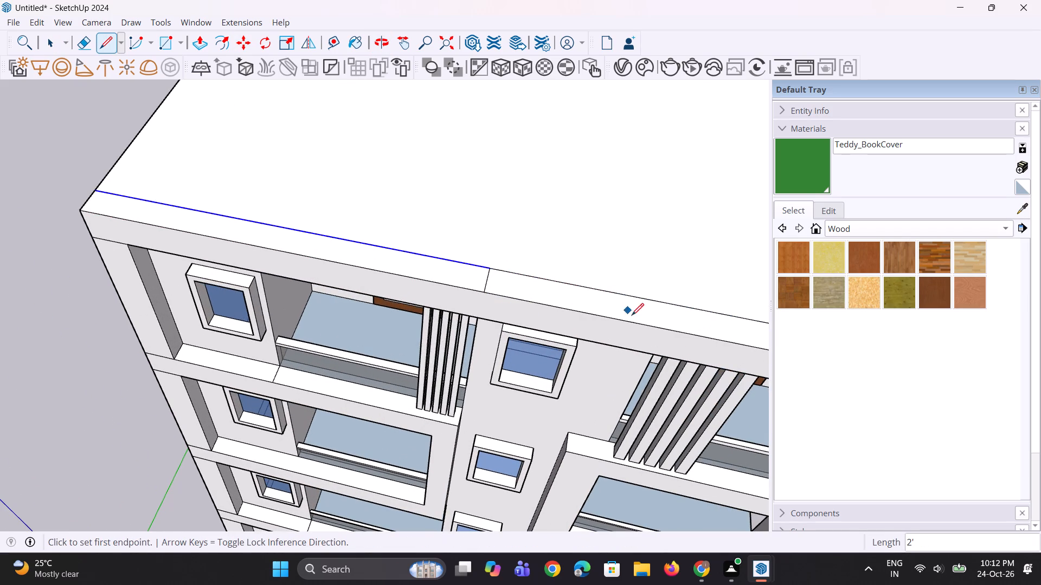
# Draw two more 2' lines across the roof's front strip, one above each side of the right balcony slats.
pyautogui.click(662, 326)
pyautogui.click(670, 306)
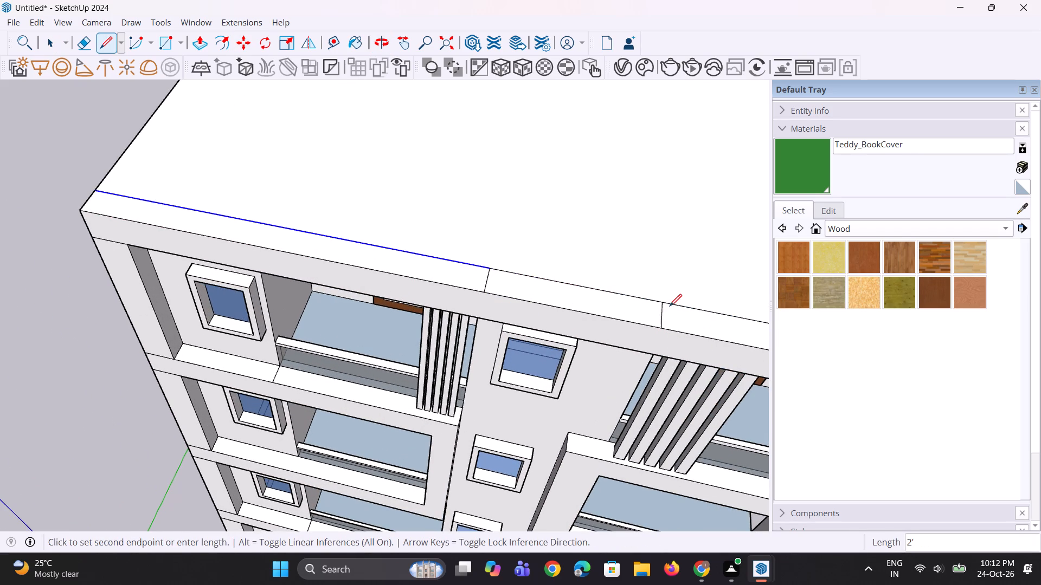
pyautogui.scroll(-5, 599, 322)
pyautogui.moveTo(593, 332); pyautogui.dragTo(586, 314, button='middle')
pyautogui.scroll(-5, 525, 305)
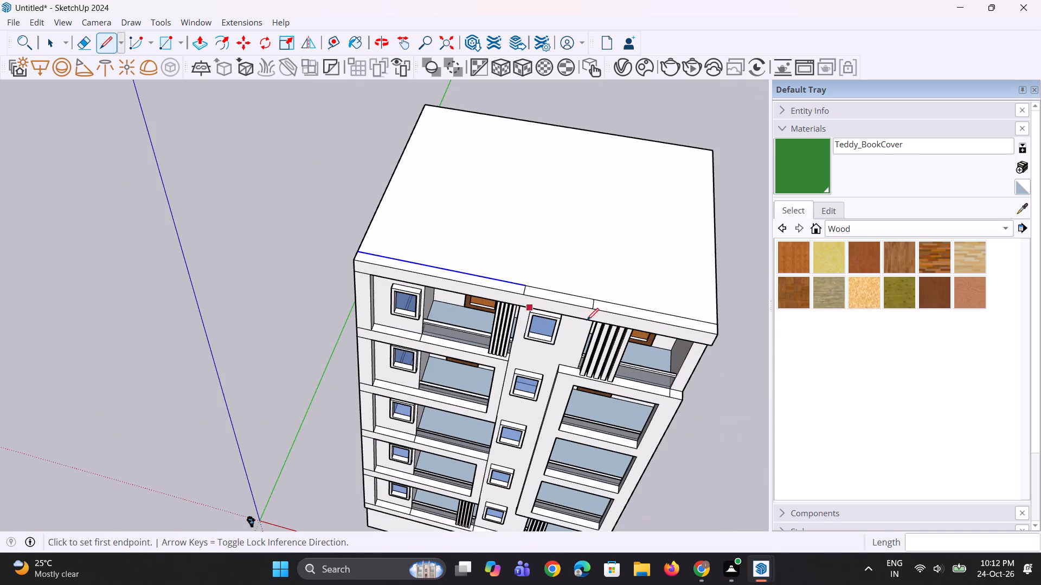
pyautogui.scroll(6, 625, 319)
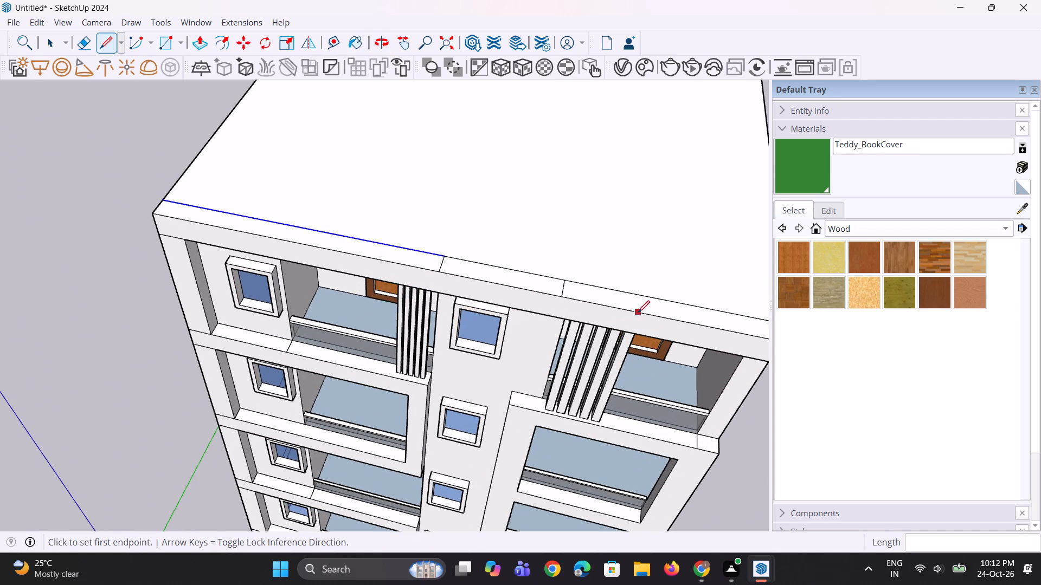
pyautogui.scroll(1, 621, 308)
pyautogui.click(621, 308)
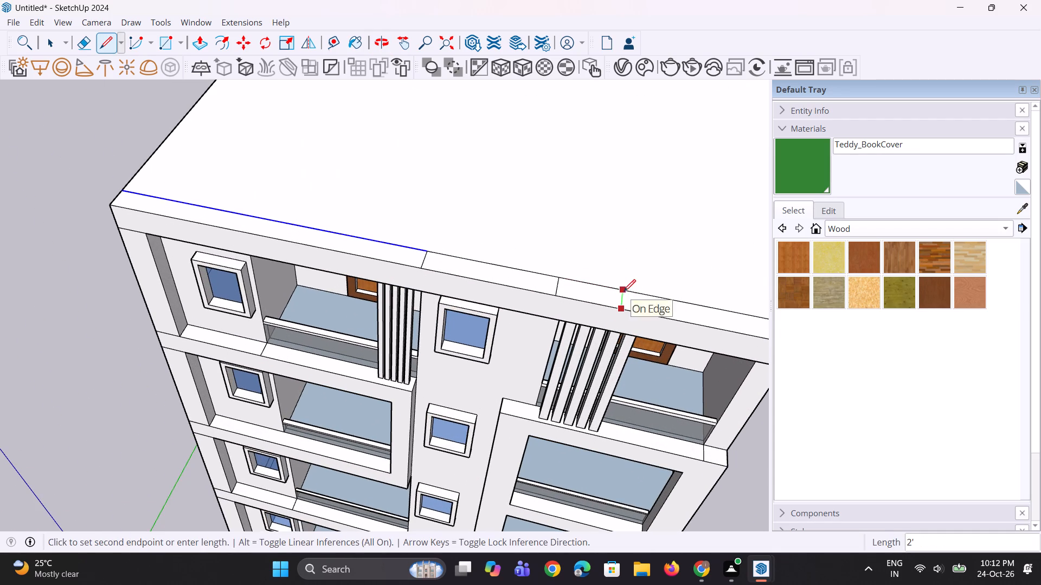
pyautogui.click(624, 291)
# Push/Pull the strip segment above the right balcony up about 4', and raise the segment above the central window by the same amount.
pyautogui.scroll(-4, 551, 309)
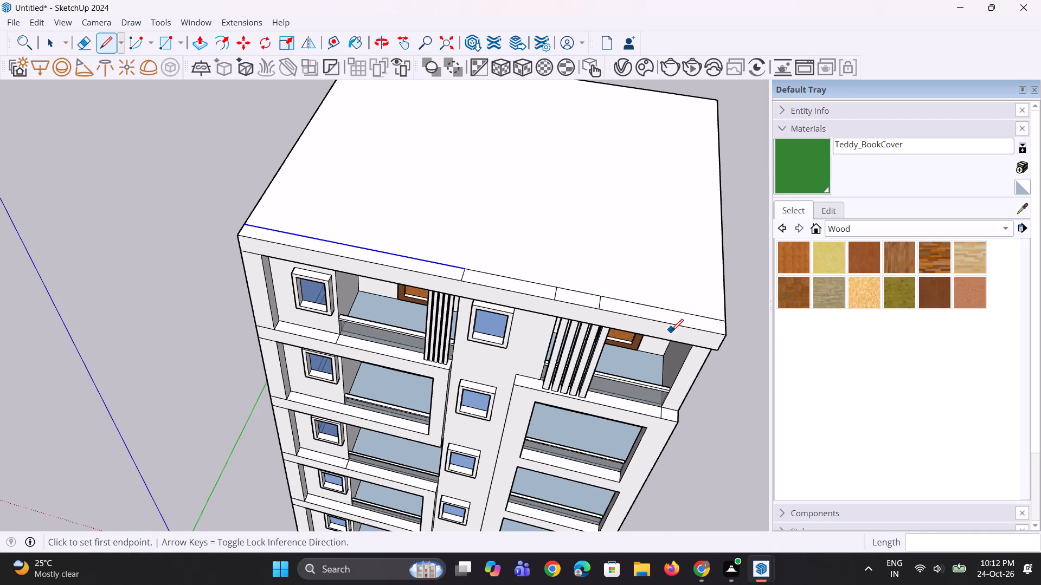
pyautogui.press('space')
pyautogui.press('p')
pyautogui.click(669, 314)
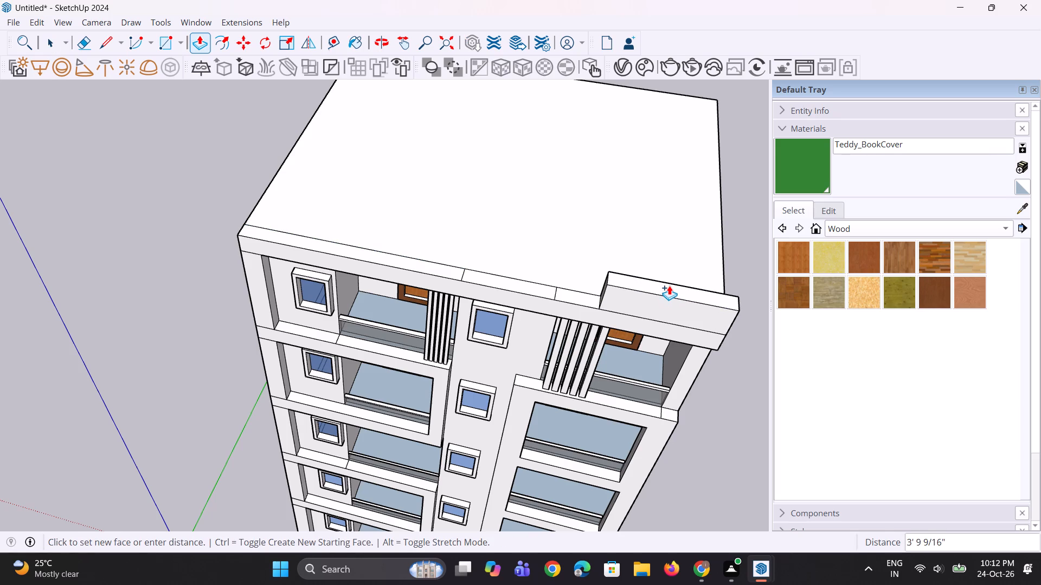
pyautogui.click(669, 283)
pyautogui.doubleClick(544, 290)
# Push/Pull the rear faces of both raised roof blocks back over the roof by the same distance to thicken them.
pyautogui.moveTo(659, 288); pyautogui.dragTo(286, 332, button='middle')
pyautogui.scroll(3, 285, 330)
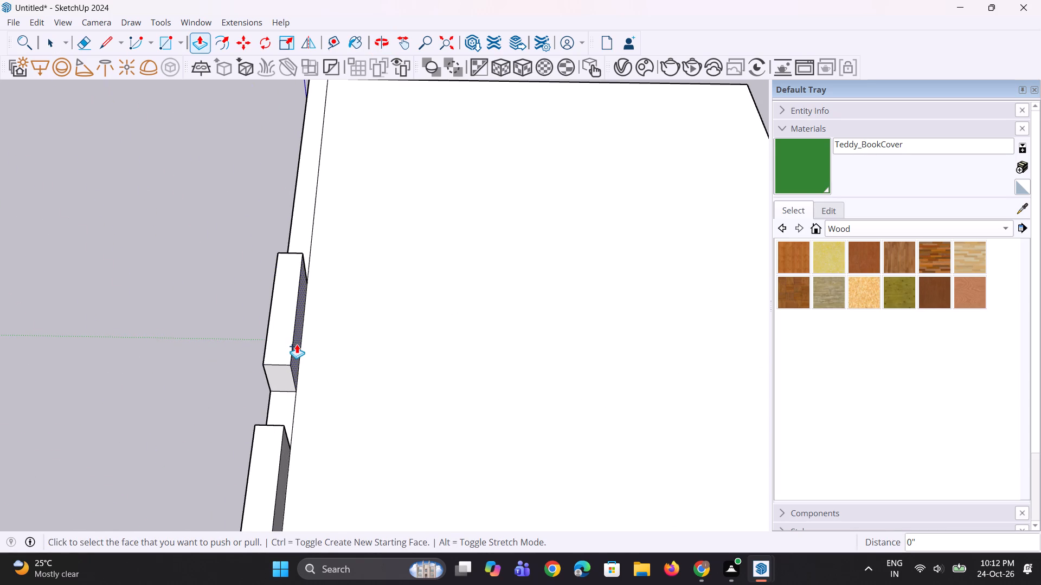
pyautogui.click(297, 344)
pyautogui.scroll(-5, 324, 350)
pyautogui.click(325, 349)
pyautogui.moveTo(312, 406); pyautogui.dragTo(290, 311, button='middle')
pyautogui.doubleClick(259, 334)
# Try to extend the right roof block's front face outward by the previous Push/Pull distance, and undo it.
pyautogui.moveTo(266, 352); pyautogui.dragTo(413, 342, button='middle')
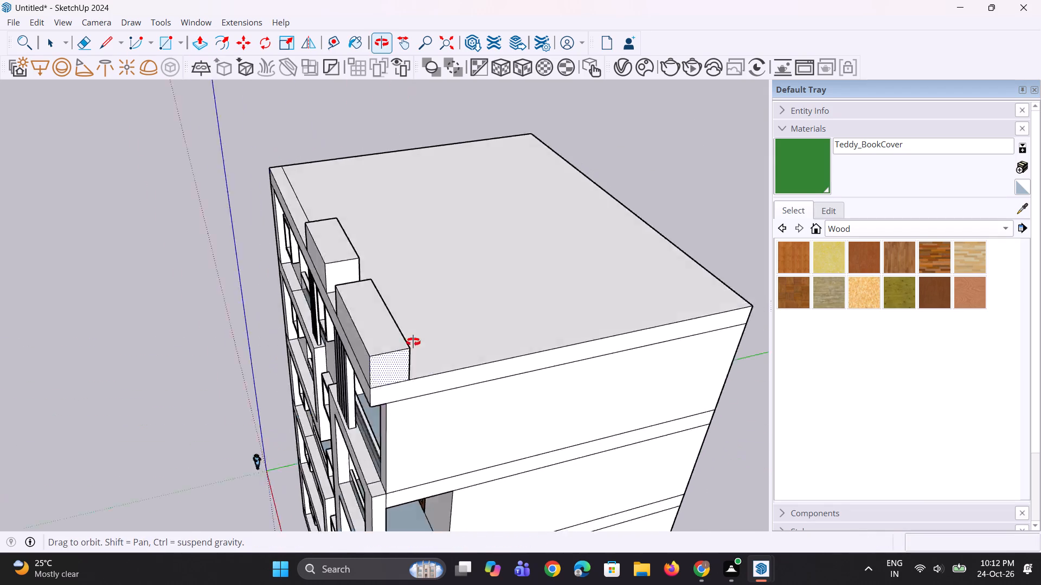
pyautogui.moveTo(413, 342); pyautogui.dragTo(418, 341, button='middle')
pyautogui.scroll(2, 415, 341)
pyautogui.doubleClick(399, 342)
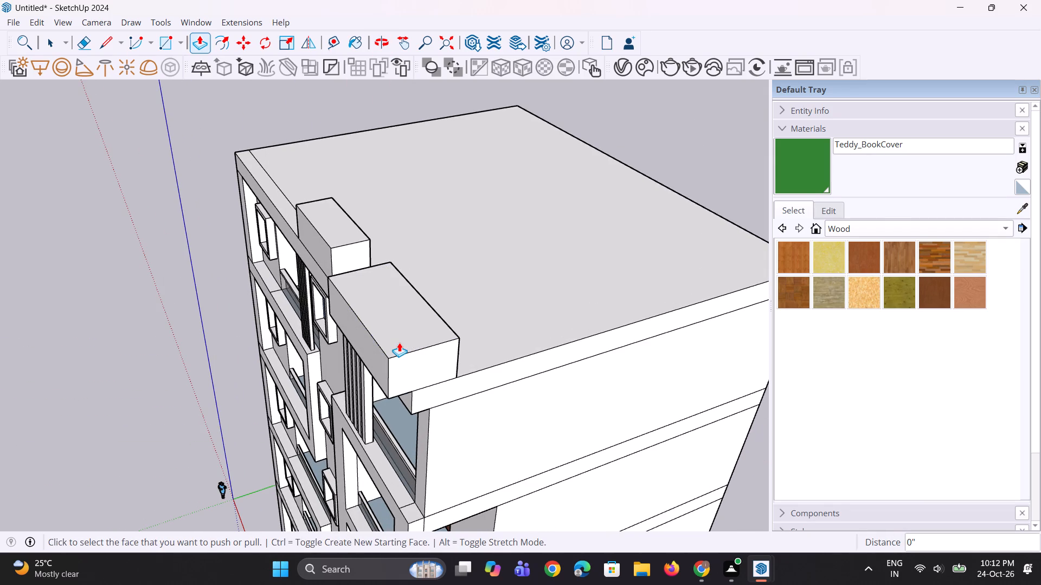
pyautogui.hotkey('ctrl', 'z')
# Push/Pull the front faces of both roof blocks inward about 11" so they sit back from the roof's front edge.
pyautogui.keyDown('ctrl'); pyautogui.scroll(1, 399, 342); pyautogui.keyUp('ctrl')
pyautogui.click(398, 345)
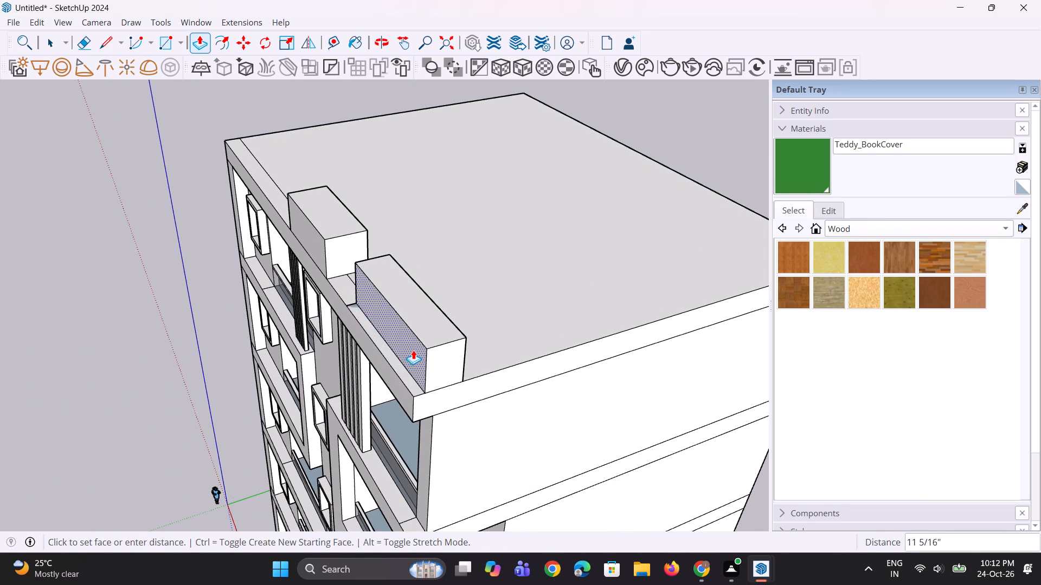
pyautogui.click(415, 350)
pyautogui.scroll(2, 350, 298)
pyautogui.doubleClick(312, 256)
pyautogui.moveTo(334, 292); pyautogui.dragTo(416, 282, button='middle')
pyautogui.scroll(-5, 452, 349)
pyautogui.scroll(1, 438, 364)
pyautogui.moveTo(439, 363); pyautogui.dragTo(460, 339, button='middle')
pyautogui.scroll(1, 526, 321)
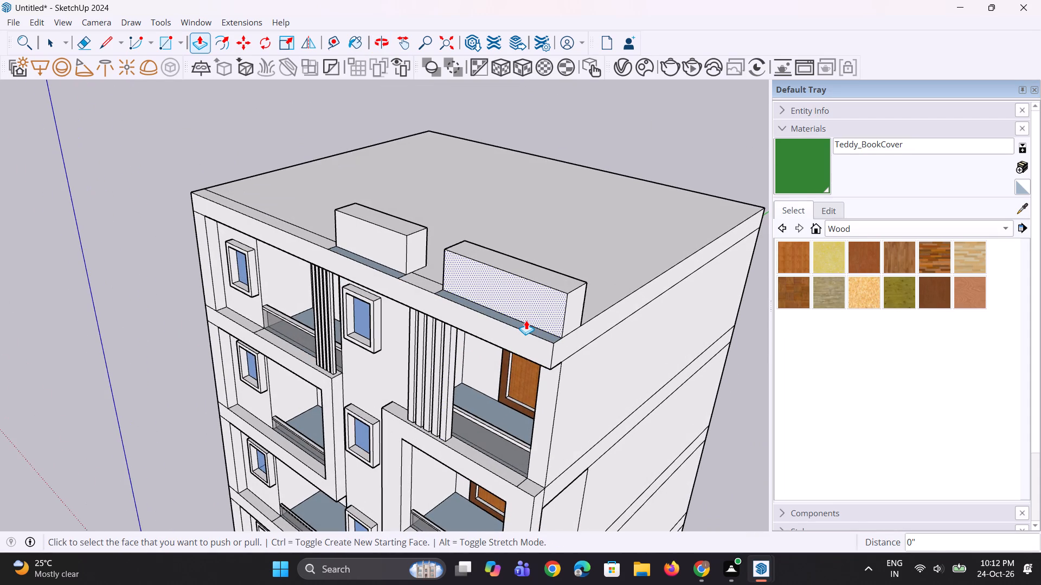
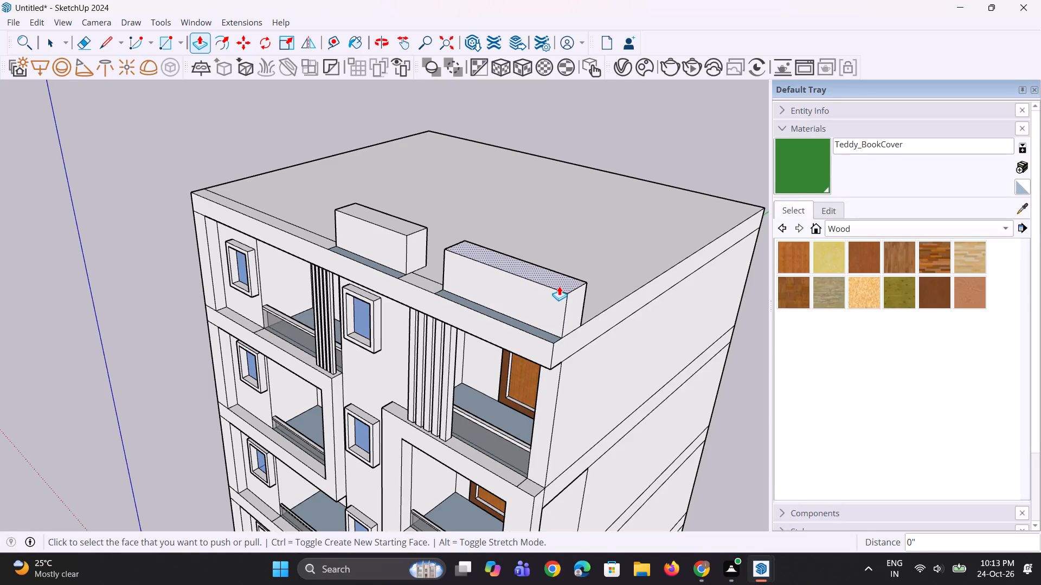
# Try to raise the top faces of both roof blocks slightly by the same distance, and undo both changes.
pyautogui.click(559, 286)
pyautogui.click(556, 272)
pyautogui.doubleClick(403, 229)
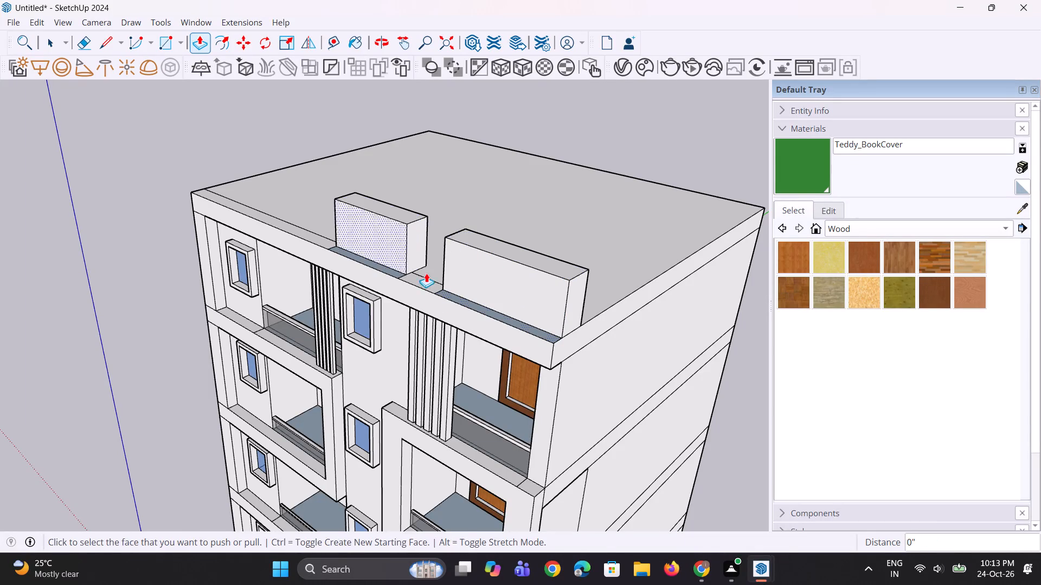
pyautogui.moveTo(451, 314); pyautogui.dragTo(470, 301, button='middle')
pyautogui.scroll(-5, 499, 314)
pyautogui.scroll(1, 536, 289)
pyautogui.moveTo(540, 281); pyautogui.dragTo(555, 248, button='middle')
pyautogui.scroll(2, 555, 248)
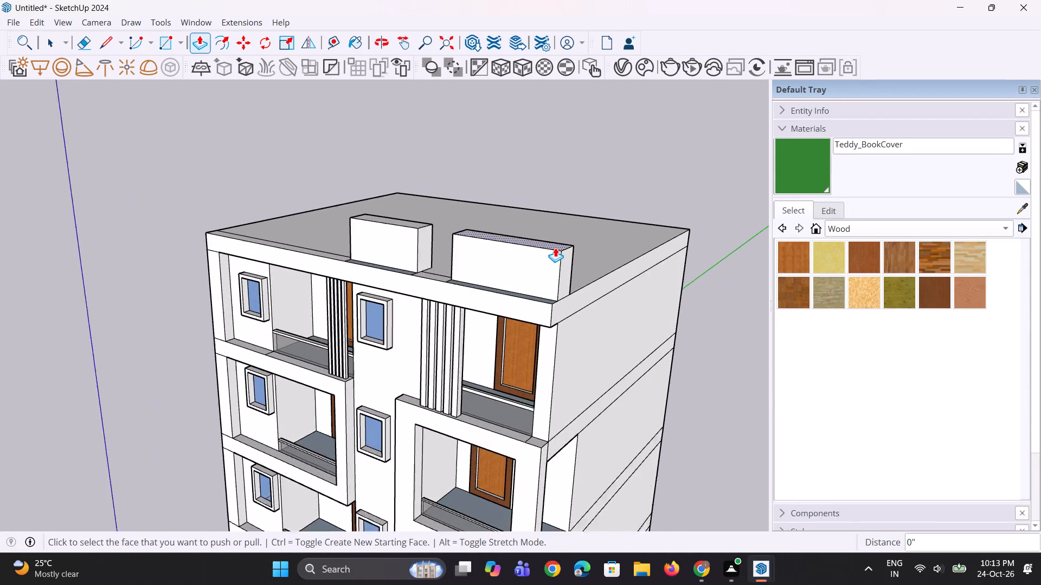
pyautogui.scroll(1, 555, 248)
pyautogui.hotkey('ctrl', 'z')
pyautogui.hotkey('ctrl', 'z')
# Push/Pull a separate cap layer about 6" thick upward from the top faces of both roof blocks.
pyautogui.scroll(2, 530, 260)
pyautogui.press('space')
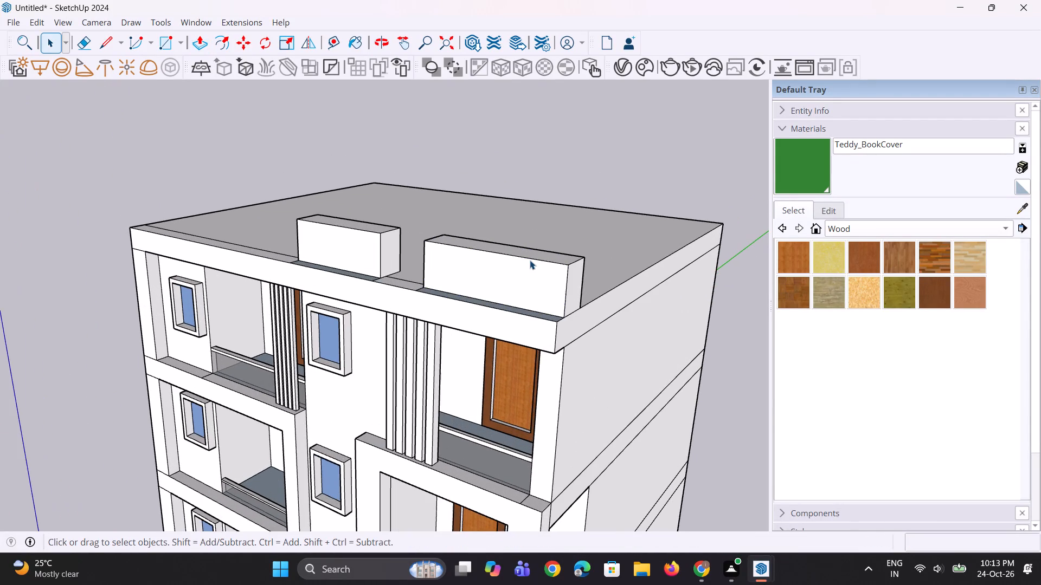
pyautogui.scroll(2, 531, 258)
pyautogui.moveTo(534, 275); pyautogui.dragTo(536, 334, button='middle')
pyautogui.scroll(3, 535, 321)
pyautogui.press('p')
pyautogui.click(534, 304)
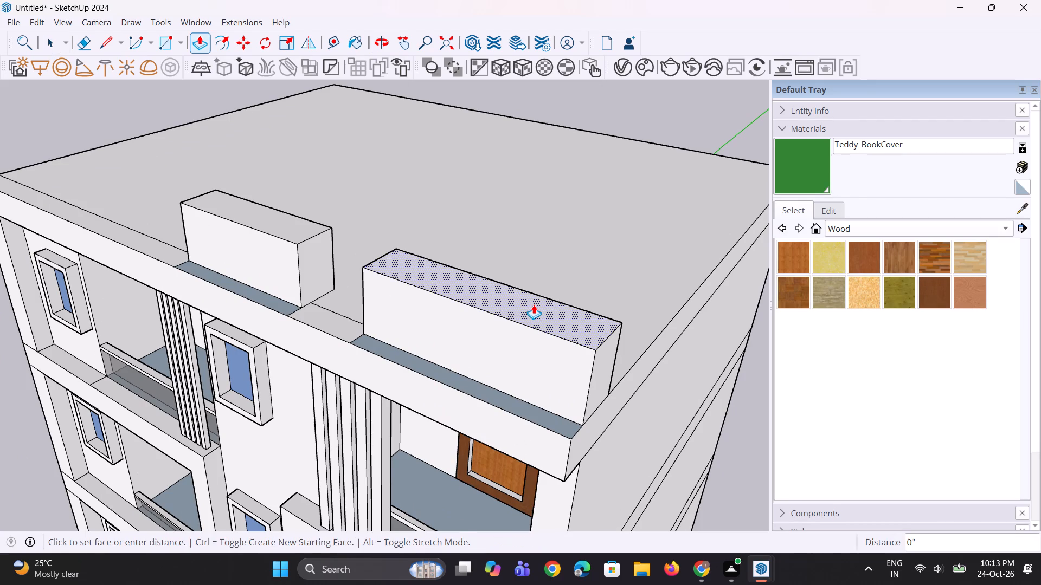
pyautogui.click(530, 295)
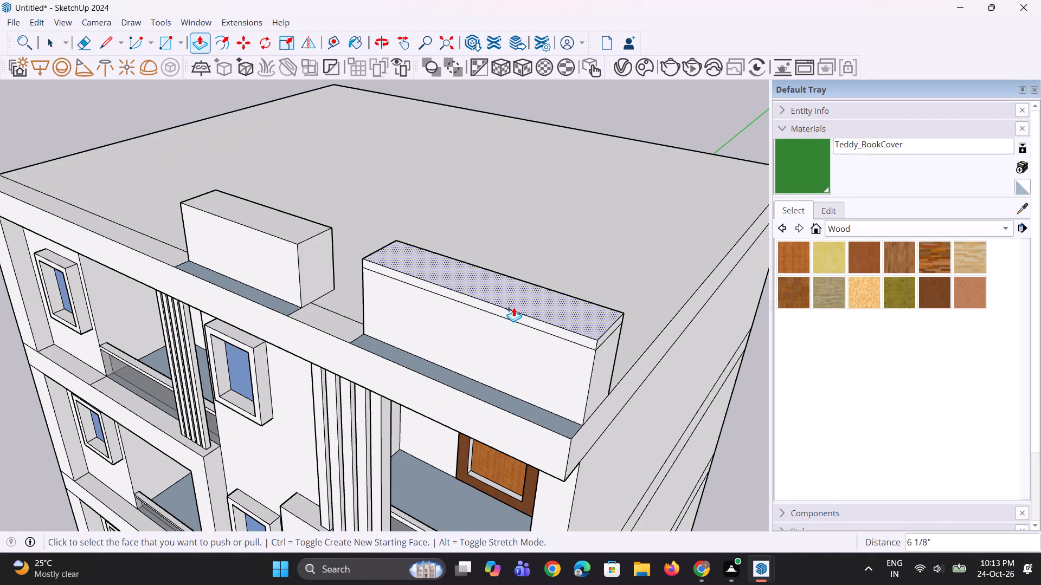
pyautogui.keyDown('ctrl'); pyautogui.doubleClick(515, 315); pyautogui.keyUp('ctrl')
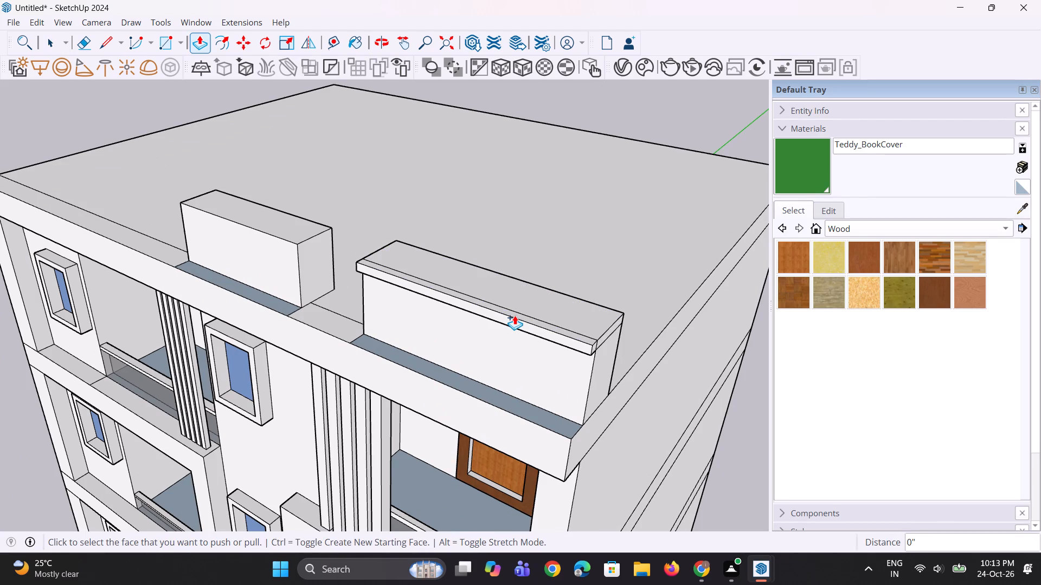
pyautogui.hotkey('ctrl', 'z')
pyautogui.doubleClick(294, 227)
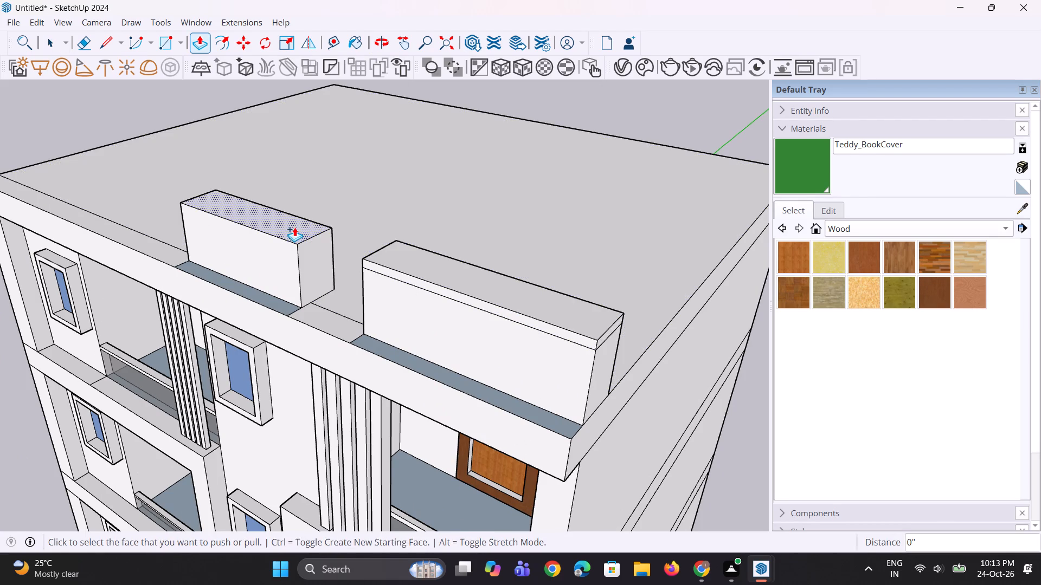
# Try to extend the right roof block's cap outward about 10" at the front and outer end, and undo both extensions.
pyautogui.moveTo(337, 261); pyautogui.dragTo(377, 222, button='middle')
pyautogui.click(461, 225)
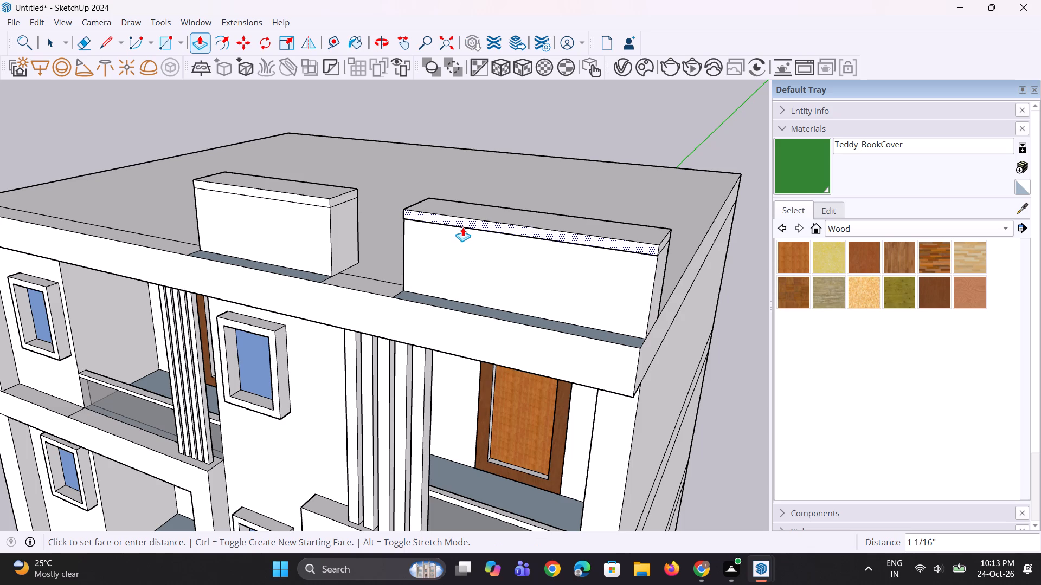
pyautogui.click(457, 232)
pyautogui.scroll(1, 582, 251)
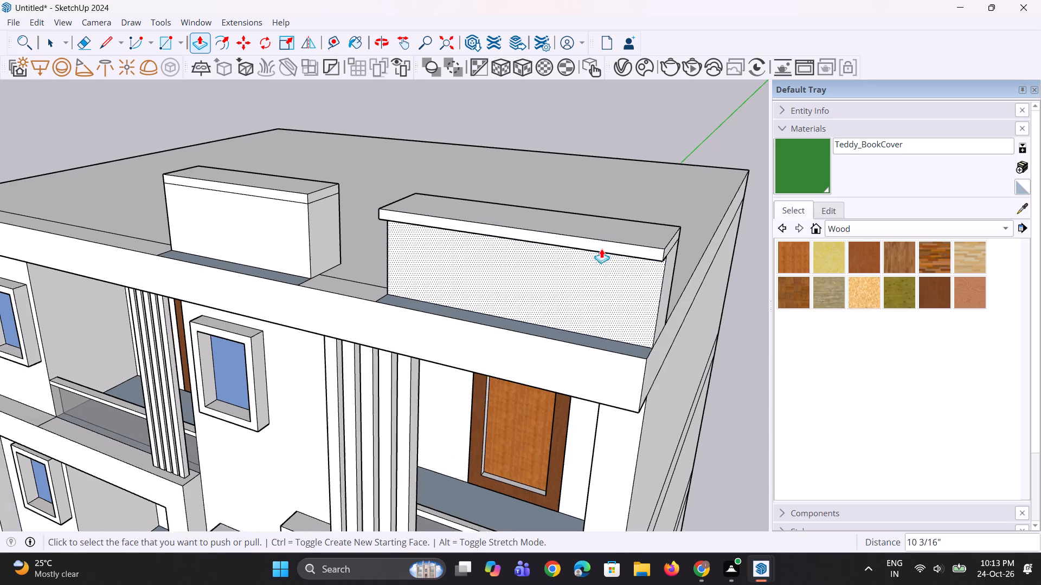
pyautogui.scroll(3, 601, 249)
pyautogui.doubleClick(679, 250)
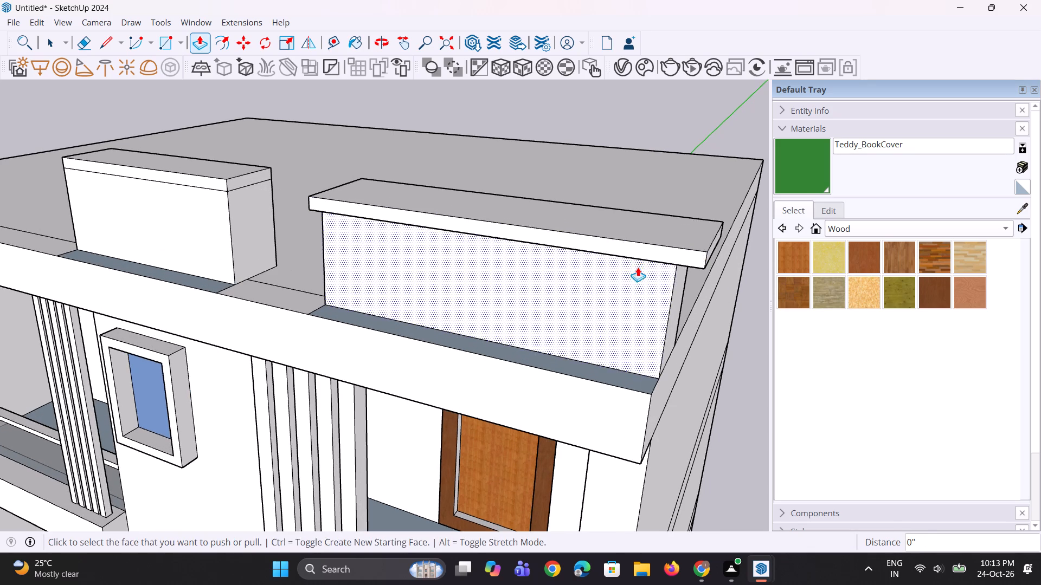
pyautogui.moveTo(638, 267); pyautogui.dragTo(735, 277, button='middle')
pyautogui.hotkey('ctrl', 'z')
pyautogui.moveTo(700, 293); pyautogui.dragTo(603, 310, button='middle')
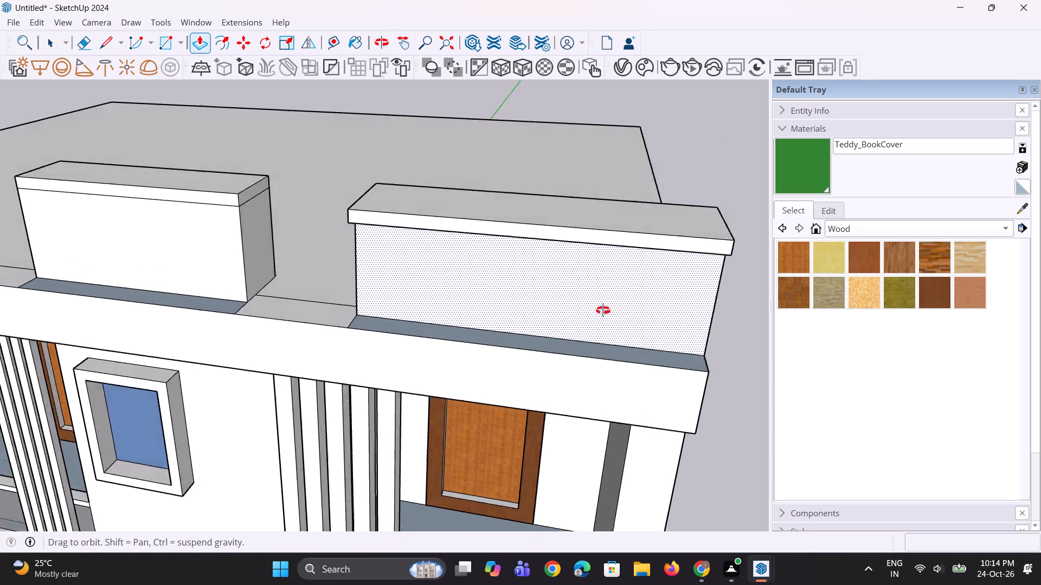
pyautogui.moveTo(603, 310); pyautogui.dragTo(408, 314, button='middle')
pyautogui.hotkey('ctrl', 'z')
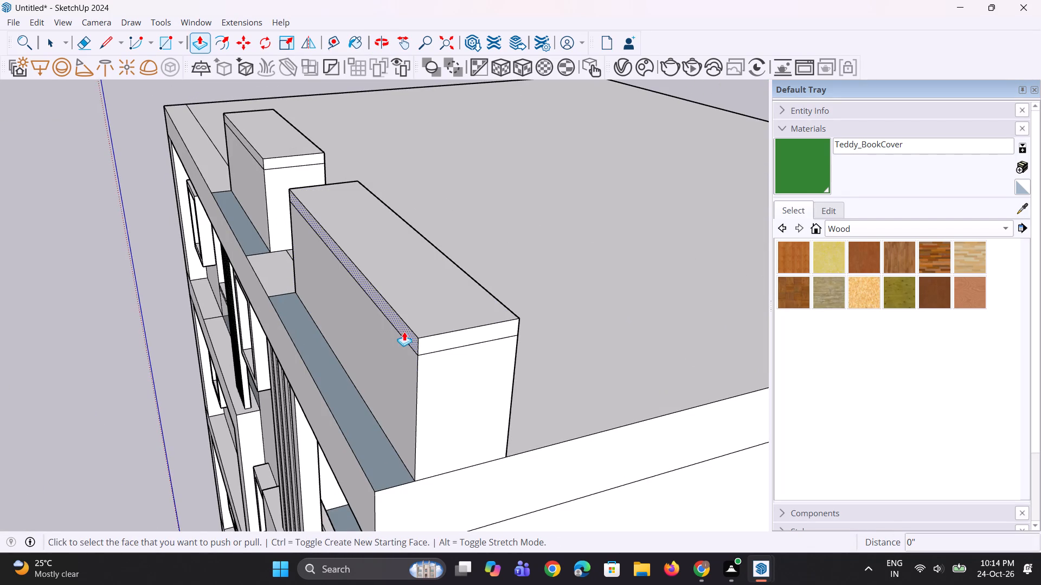
# Push/Pull the right roof block's cap outward about 3" at the front, and overhang both of its ends by the same distance.
pyautogui.click(405, 331)
pyautogui.click(397, 334)
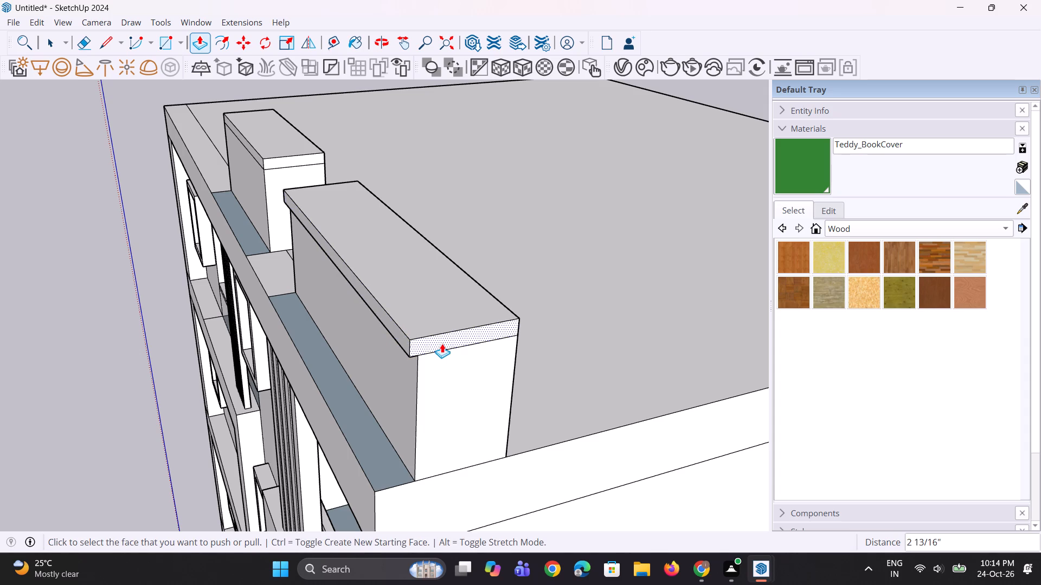
pyautogui.doubleClick(442, 343)
pyautogui.moveTo(408, 370); pyautogui.dragTo(667, 391, button='middle')
pyautogui.moveTo(312, 296); pyautogui.dragTo(538, 322, button='middle')
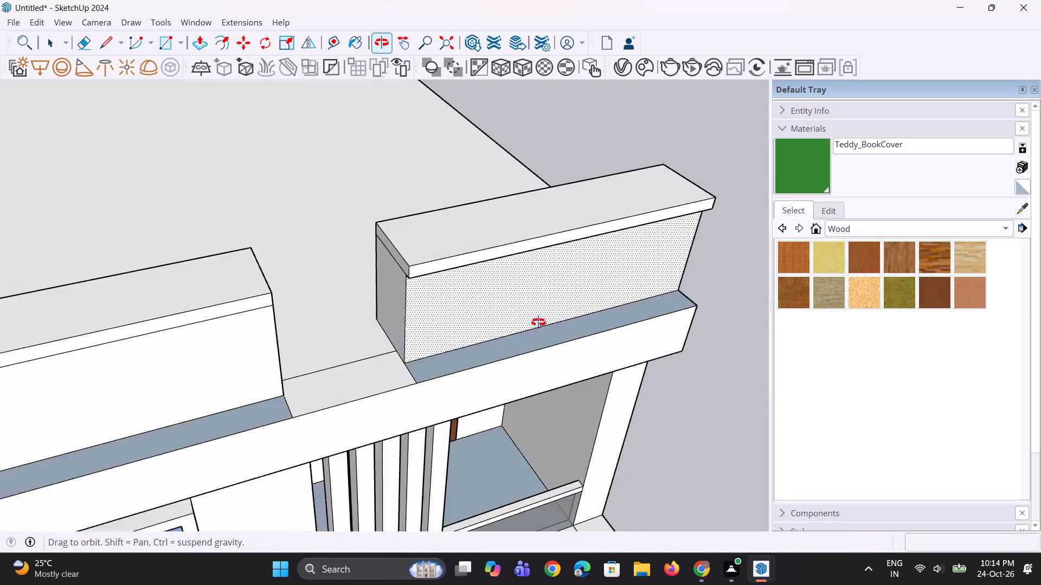
pyautogui.moveTo(538, 322); pyautogui.dragTo(539, 317, button='middle')
pyautogui.scroll(2, 496, 273)
pyautogui.doubleClick(477, 241)
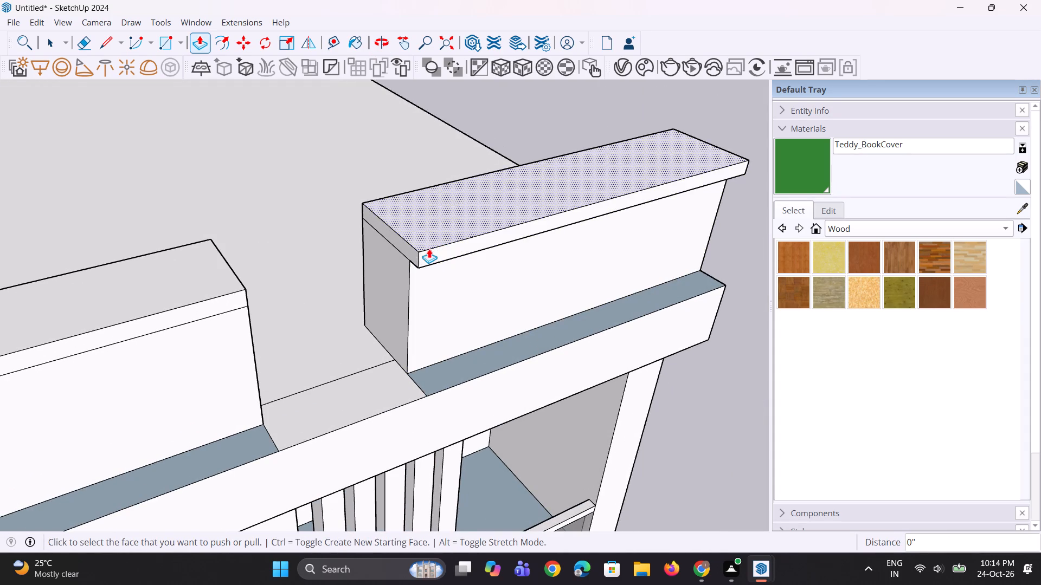
pyautogui.tripleClick(409, 251)
pyautogui.click(409, 251)
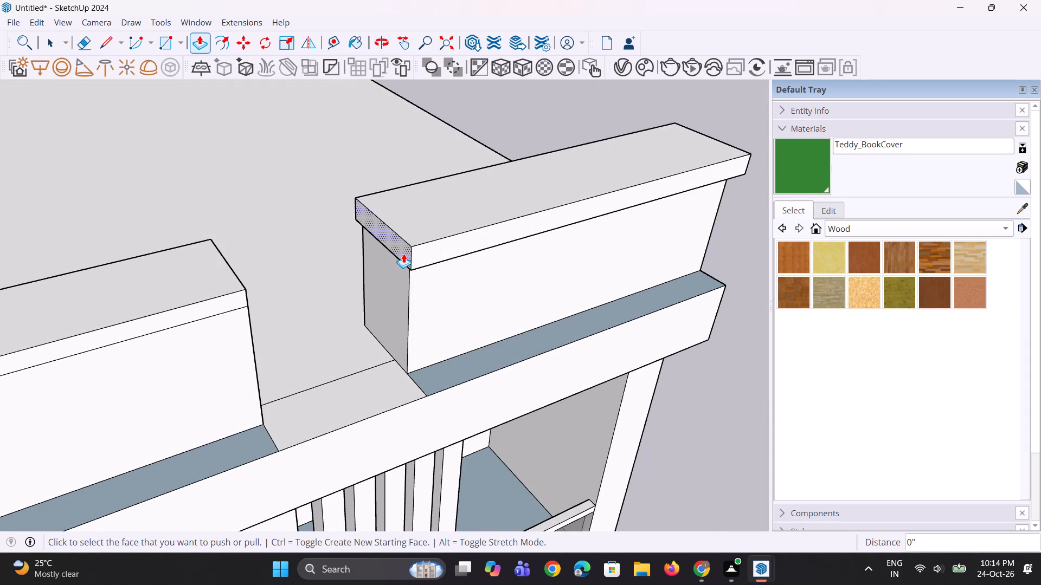
pyautogui.hotkey('ctrl', 'z')
pyautogui.doubleClick(401, 253)
# Extend the left roof block's cap outward by the same distance at its front and outer end.
pyautogui.moveTo(425, 282); pyautogui.dragTo(332, 269, button='middle')
pyautogui.scroll(-6, 268, 263)
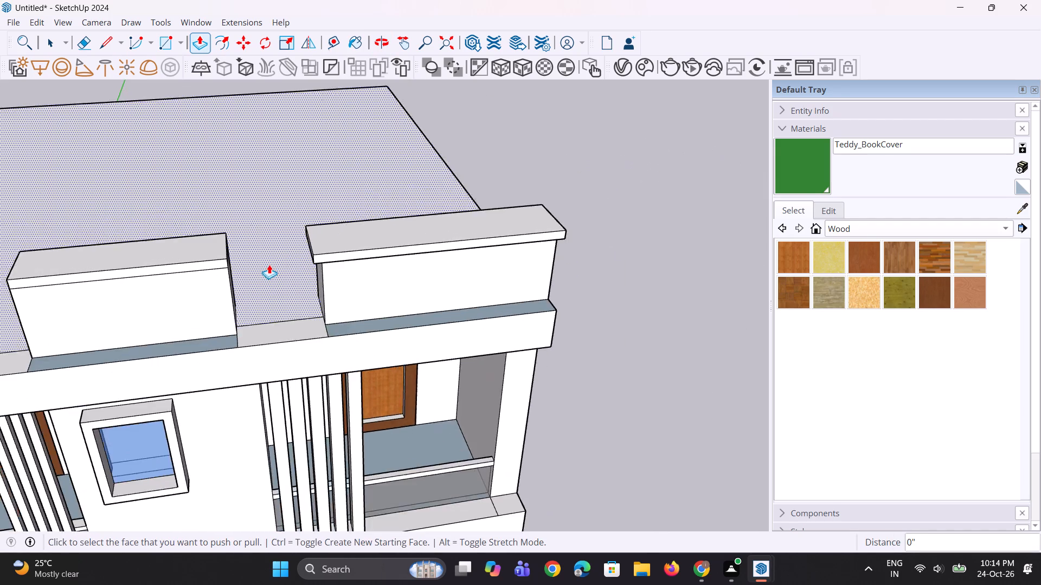
pyautogui.scroll(-3, 269, 264)
pyautogui.scroll(2, 197, 261)
pyautogui.tripleClick(199, 269)
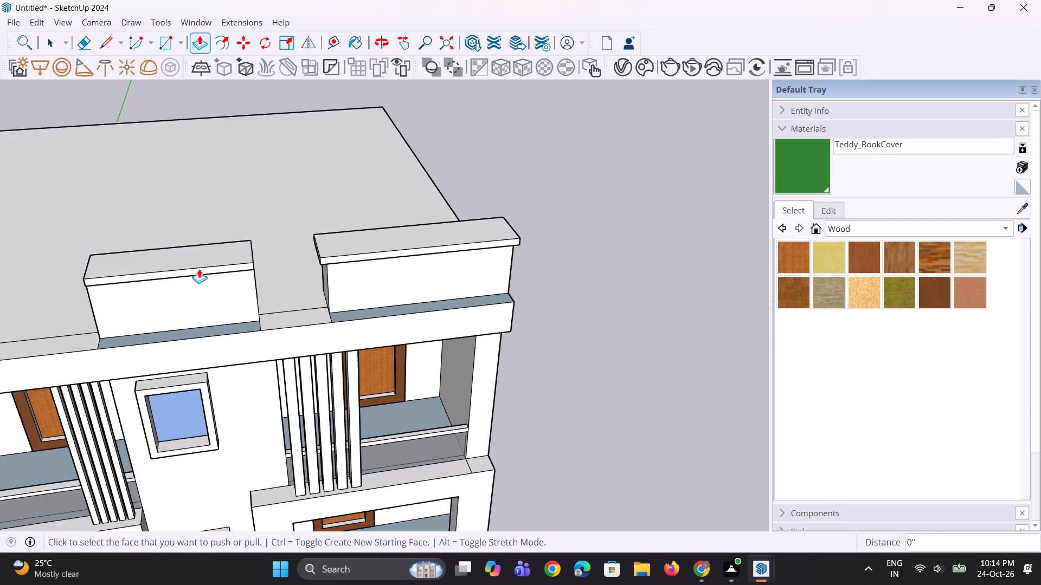
pyautogui.click(199, 269)
pyautogui.hotkey('ctrl', 'z')
pyautogui.keyDown('ctrl'); pyautogui.scroll(2, 199, 269); pyautogui.keyUp('ctrl')
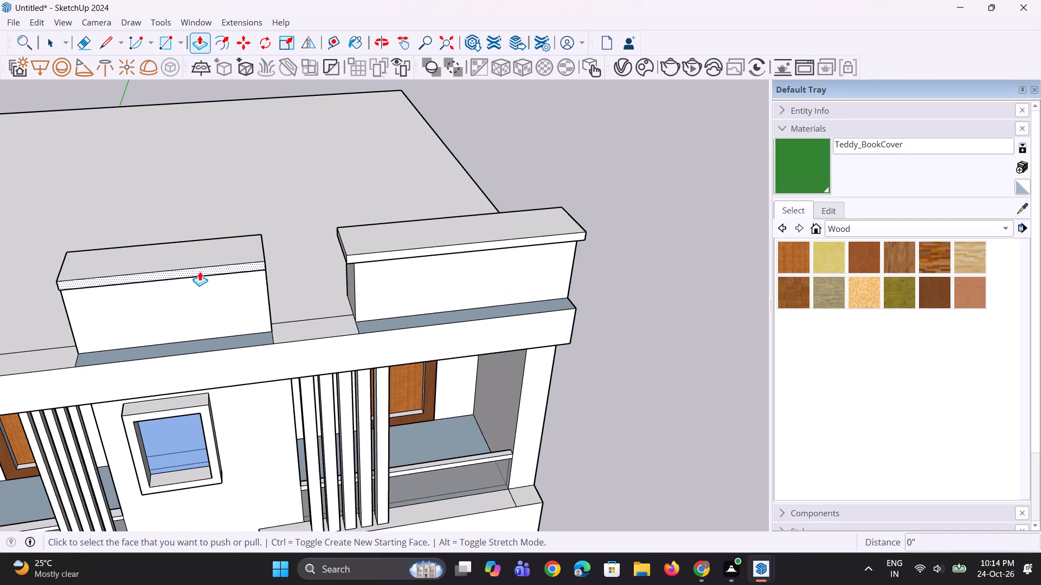
pyautogui.doubleClick(200, 273)
pyautogui.moveTo(180, 296); pyautogui.dragTo(395, 279, button='middle')
pyautogui.scroll(1, 237, 332)
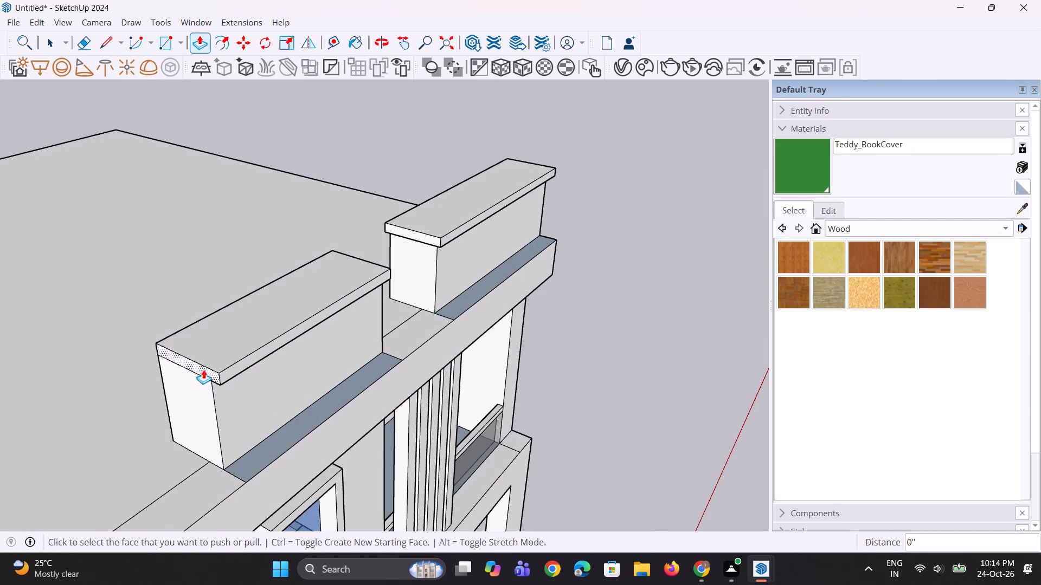
pyautogui.doubleClick(203, 373)
pyautogui.doubleClick(205, 375)
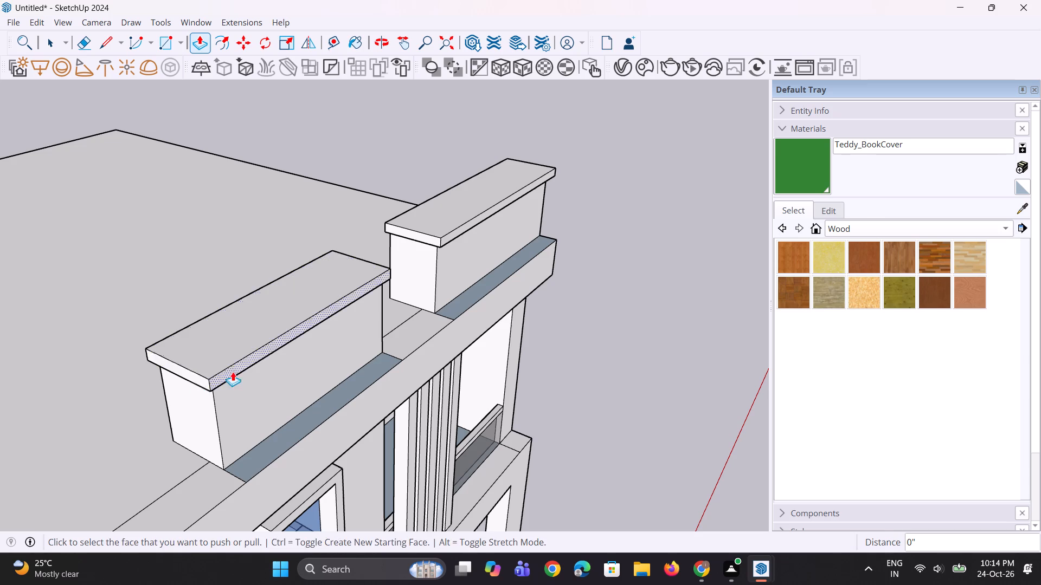
# Extend the left cap's inner end and the right cap's outer end outward by the same Push/Pull distance.
pyautogui.moveTo(232, 370); pyautogui.dragTo(43, 349, button='middle')
pyautogui.moveTo(406, 324); pyautogui.dragTo(133, 354, button='middle')
pyautogui.scroll(6, 229, 295)
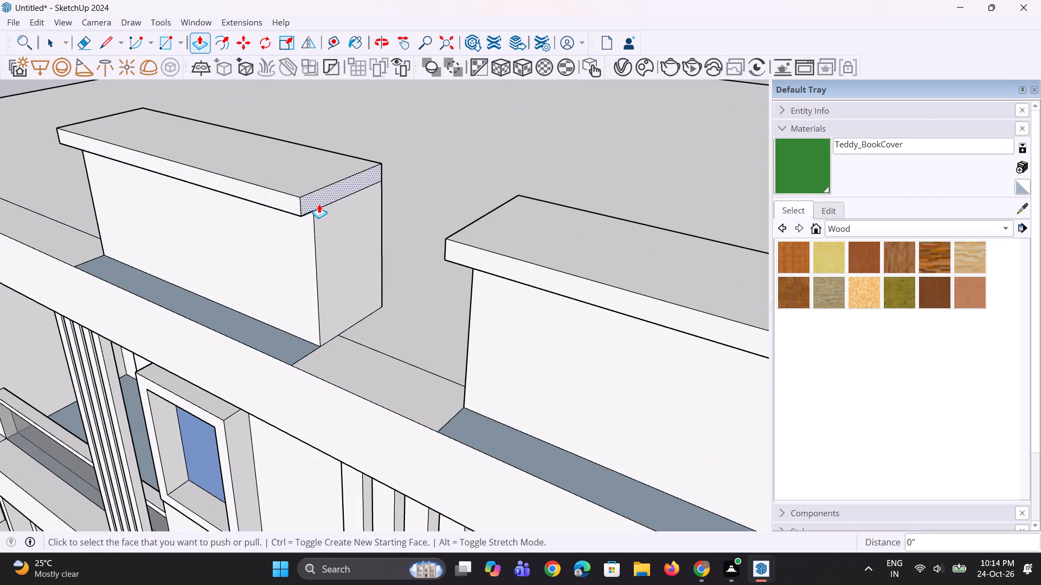
pyautogui.tripleClick(320, 203)
pyautogui.click(320, 203)
pyautogui.scroll(-7, 313, 248)
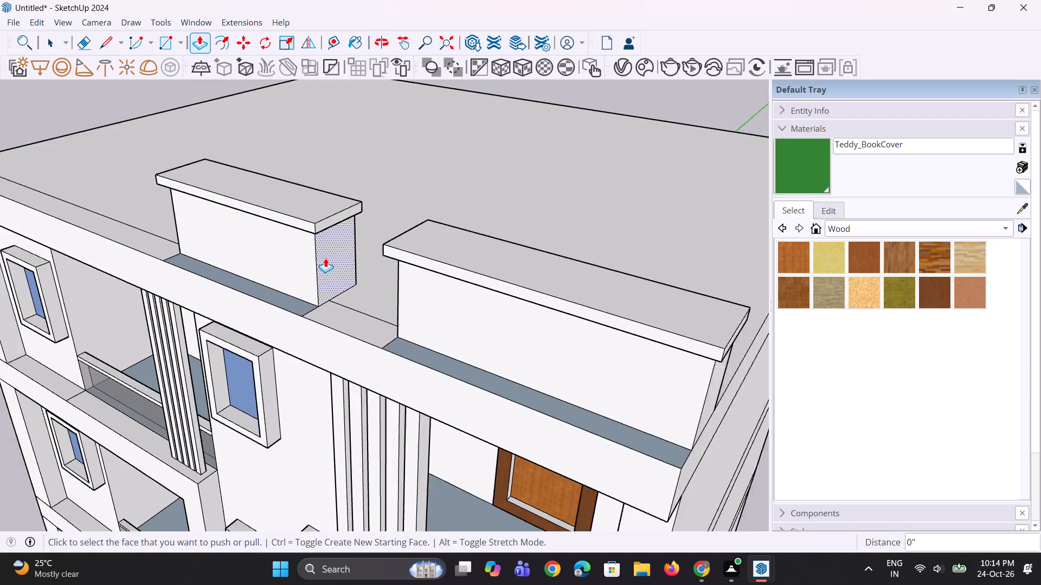
pyautogui.scroll(-2, 325, 258)
pyautogui.scroll(4, 570, 328)
pyautogui.doubleClick(600, 305)
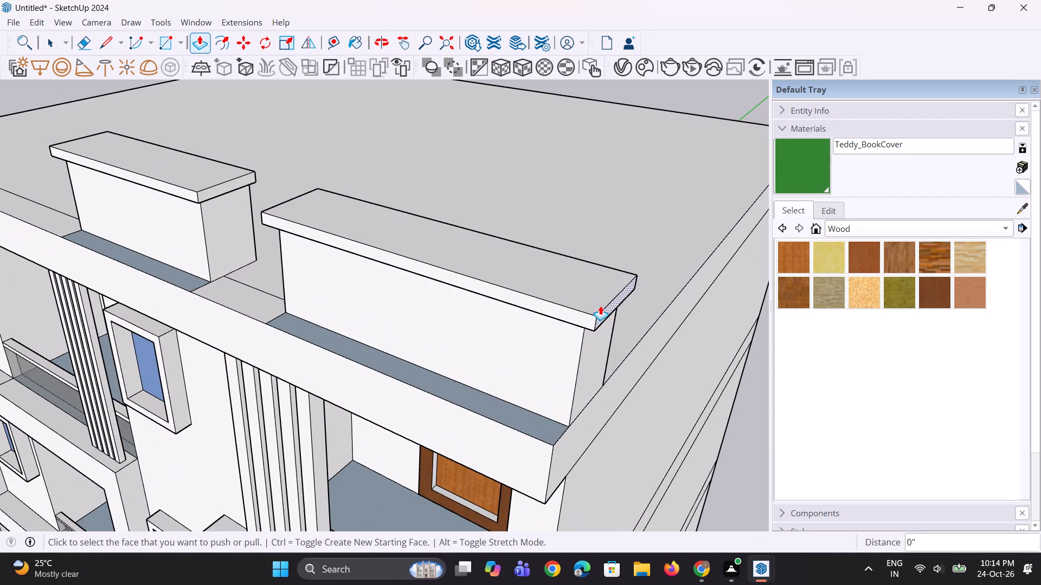
# Offset the outline of the left roof block's side face, facing the right block, inward by about 8".
pyautogui.moveTo(555, 360); pyautogui.dragTo(613, 329, button='middle')
pyautogui.scroll(-4, 485, 348)
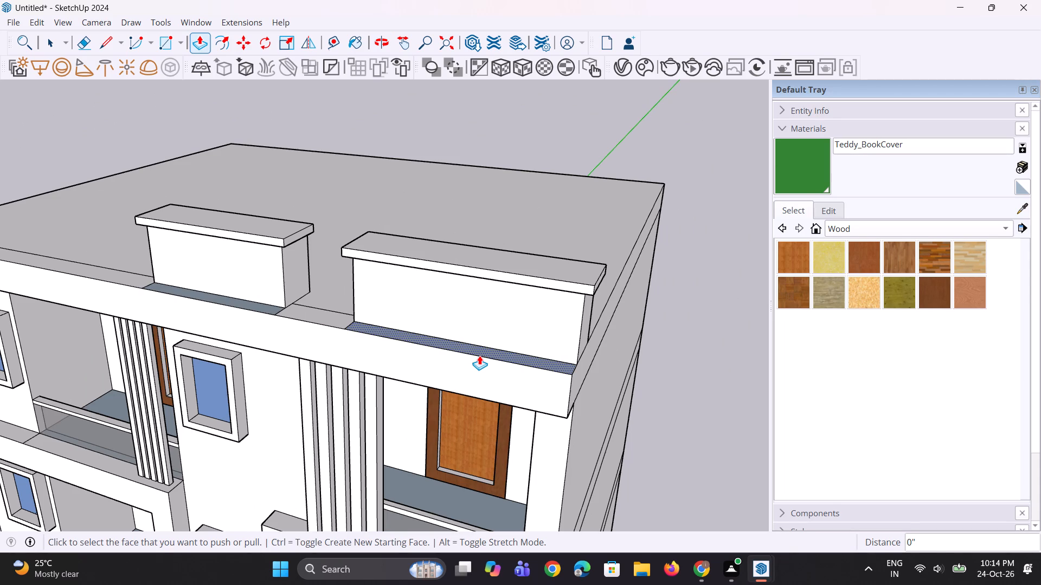
pyautogui.scroll(-10, 521, 415)
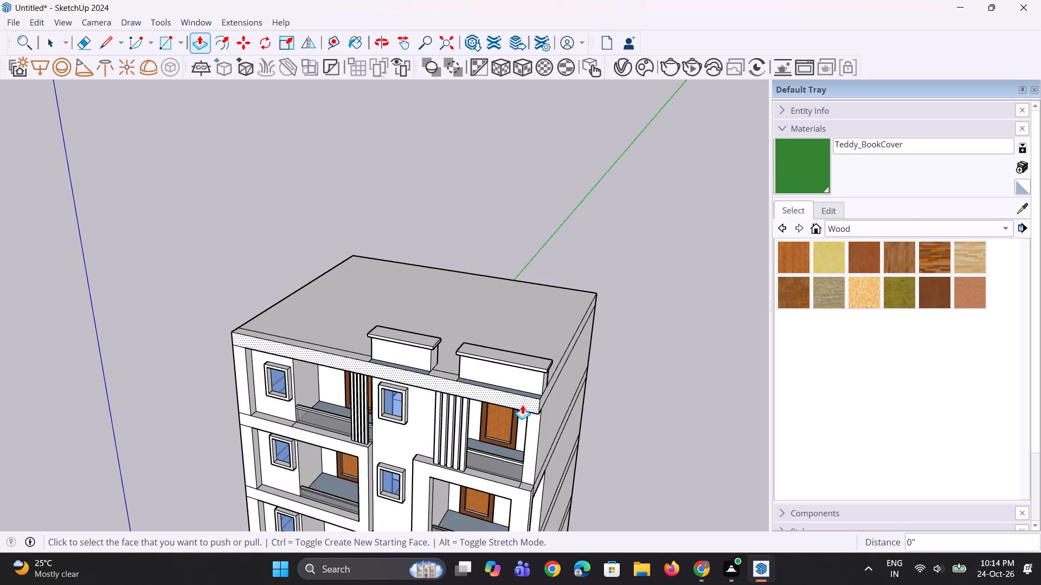
pyautogui.scroll(-2, 522, 411)
pyautogui.scroll(4, 446, 374)
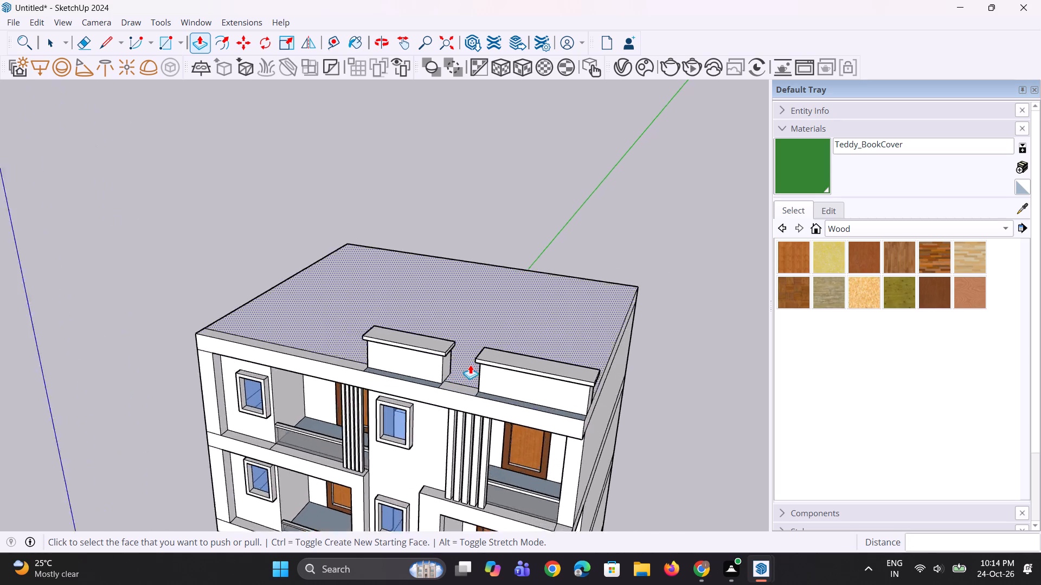
pyautogui.scroll(4, 470, 365)
pyautogui.moveTo(470, 369); pyautogui.dragTo(387, 348, button='middle')
pyautogui.scroll(3, 396, 376)
pyautogui.press('space')
pyautogui.click(389, 355)
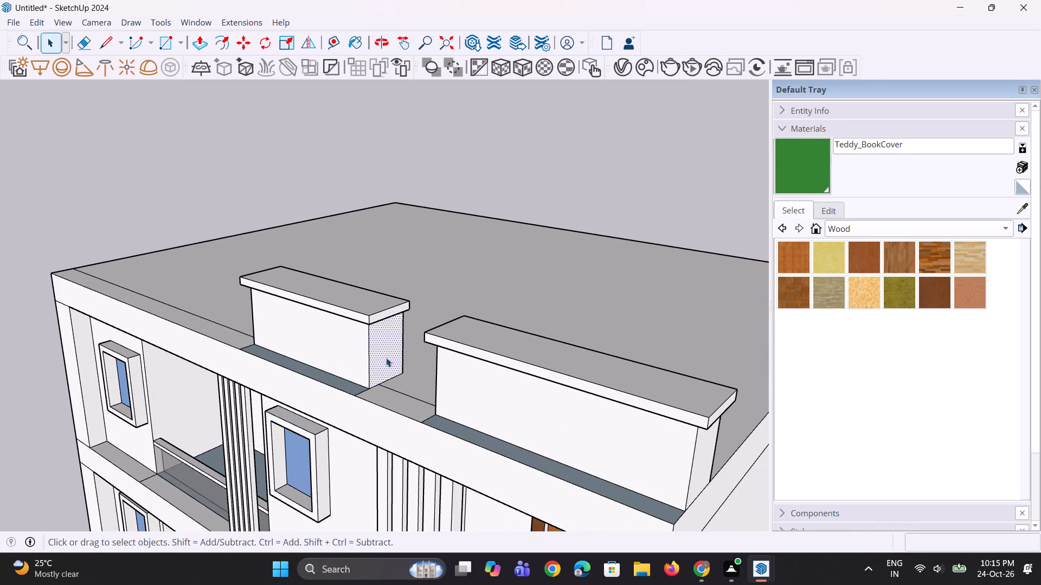
pyautogui.press('f')
pyautogui.click(372, 365)
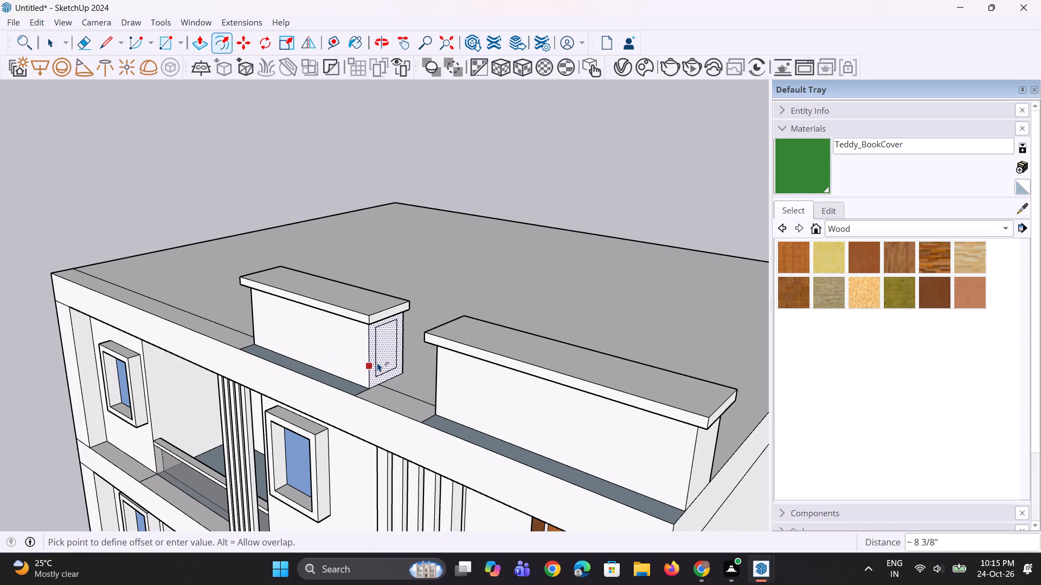
pyautogui.click(377, 362)
# Push/Pull the offset inner face about 4' 9 1/2" across the gap to connect the left roof block with the right one.
pyautogui.scroll(1, 391, 370)
pyautogui.moveTo(402, 373); pyautogui.dragTo(412, 373, button='middle')
pyautogui.press('p')
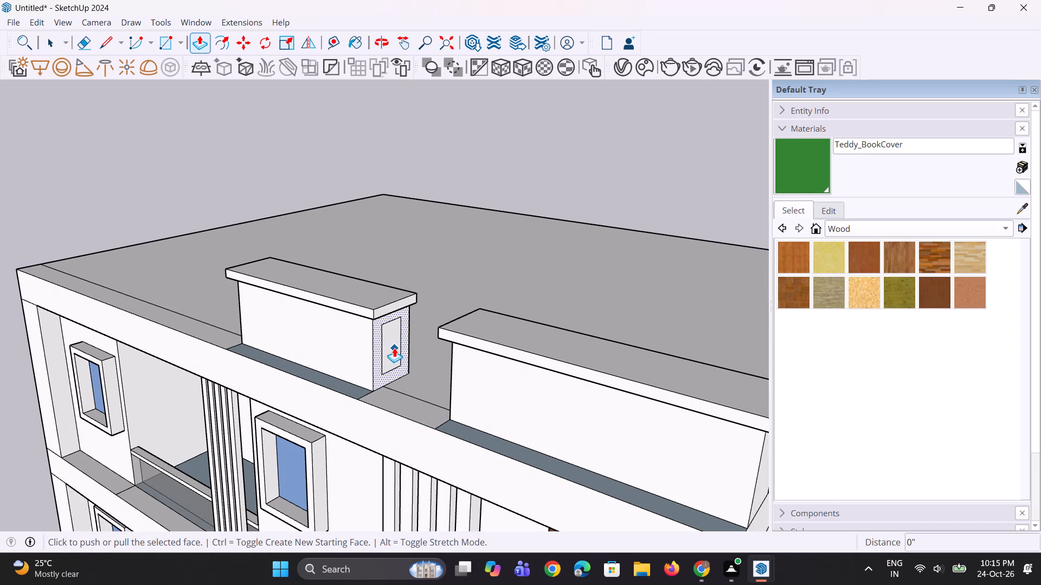
pyautogui.press('space')
pyautogui.click(394, 348)
pyautogui.press('p')
pyautogui.click(394, 348)
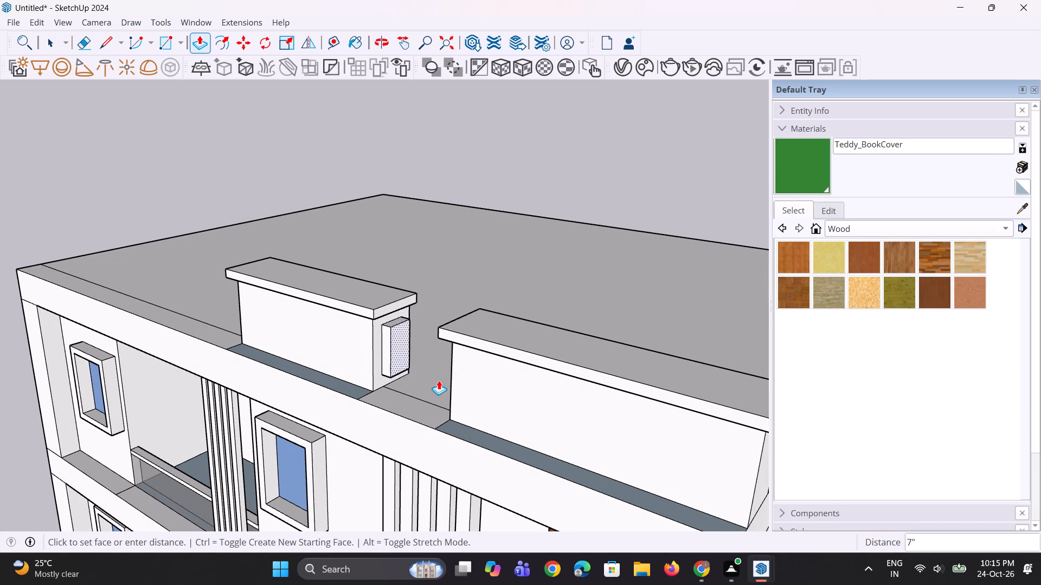
pyautogui.click(452, 389)
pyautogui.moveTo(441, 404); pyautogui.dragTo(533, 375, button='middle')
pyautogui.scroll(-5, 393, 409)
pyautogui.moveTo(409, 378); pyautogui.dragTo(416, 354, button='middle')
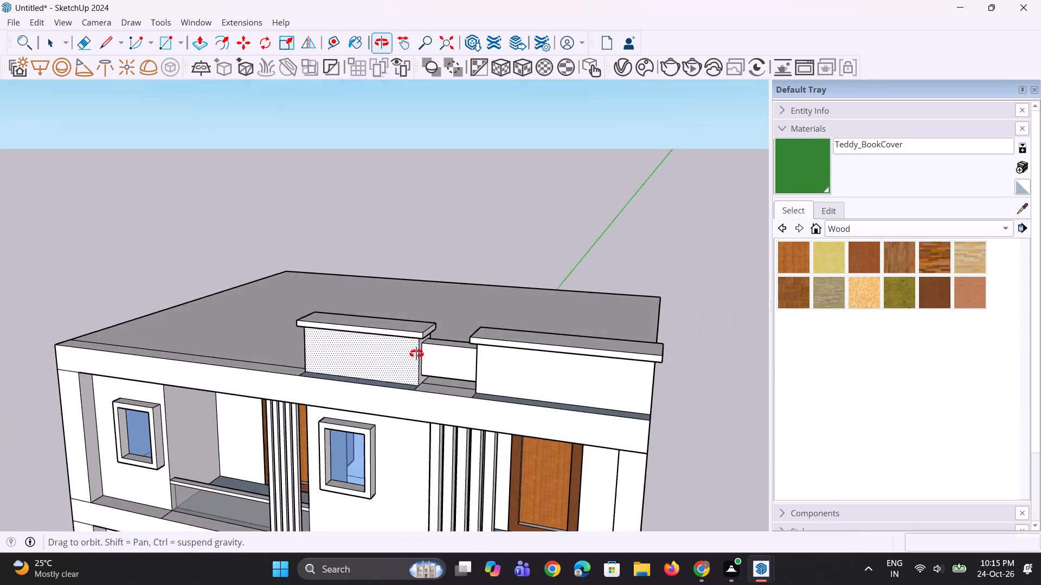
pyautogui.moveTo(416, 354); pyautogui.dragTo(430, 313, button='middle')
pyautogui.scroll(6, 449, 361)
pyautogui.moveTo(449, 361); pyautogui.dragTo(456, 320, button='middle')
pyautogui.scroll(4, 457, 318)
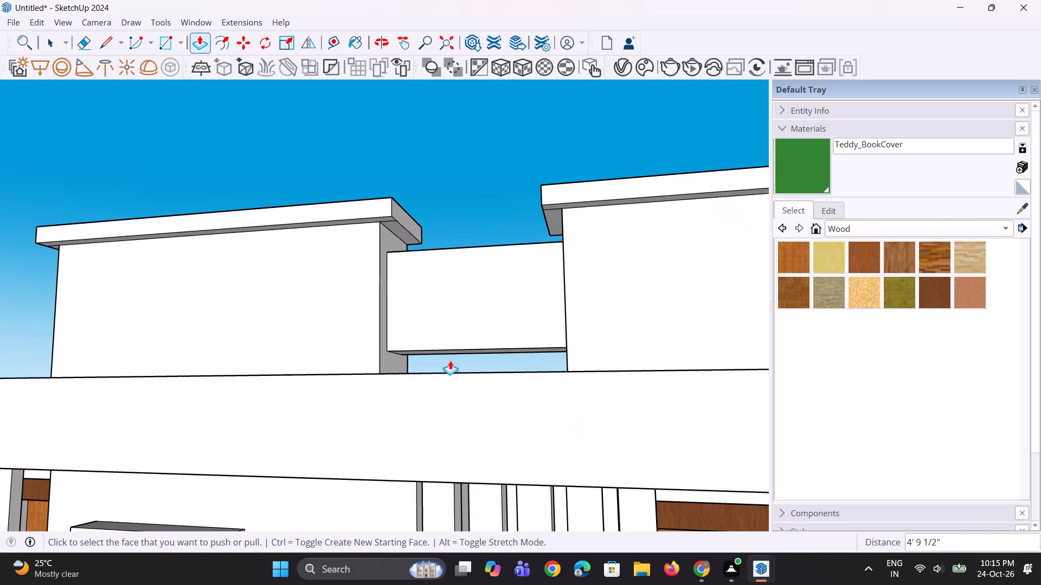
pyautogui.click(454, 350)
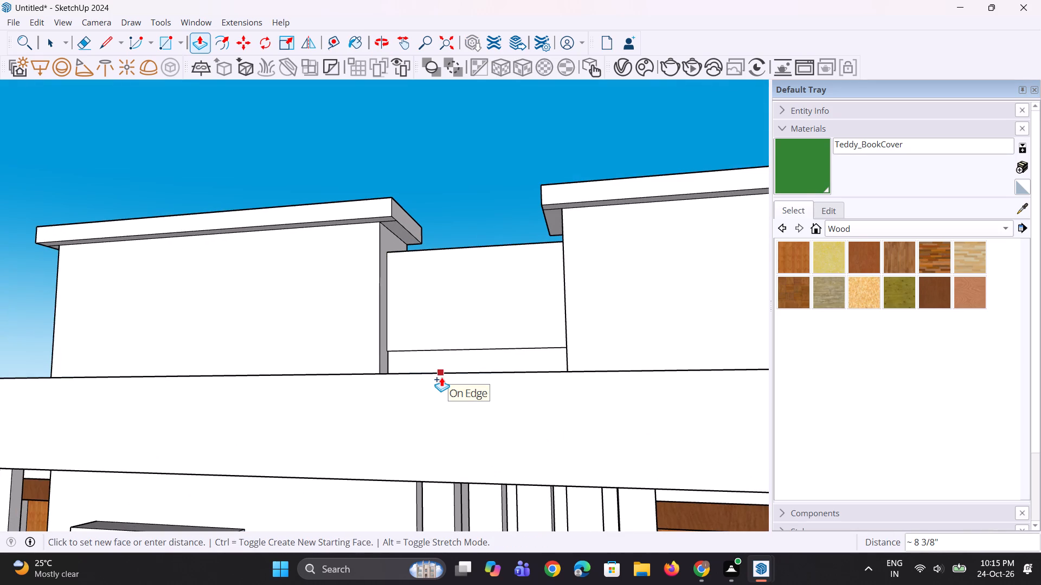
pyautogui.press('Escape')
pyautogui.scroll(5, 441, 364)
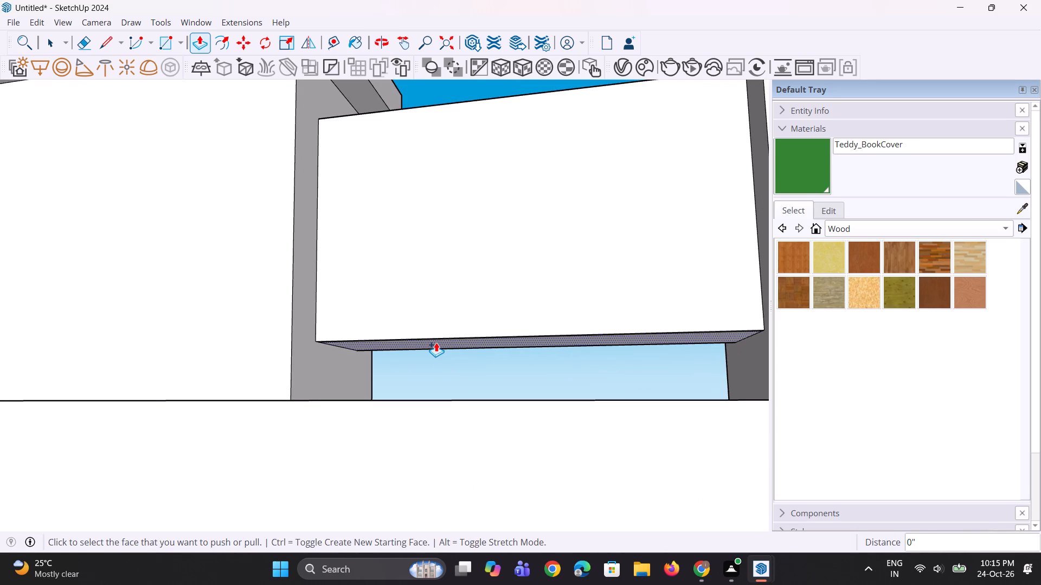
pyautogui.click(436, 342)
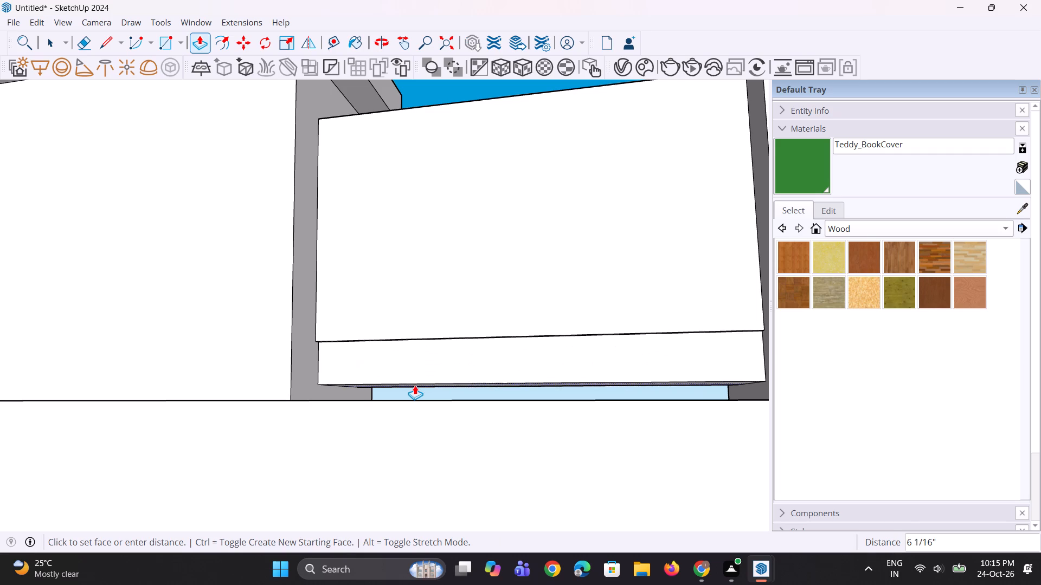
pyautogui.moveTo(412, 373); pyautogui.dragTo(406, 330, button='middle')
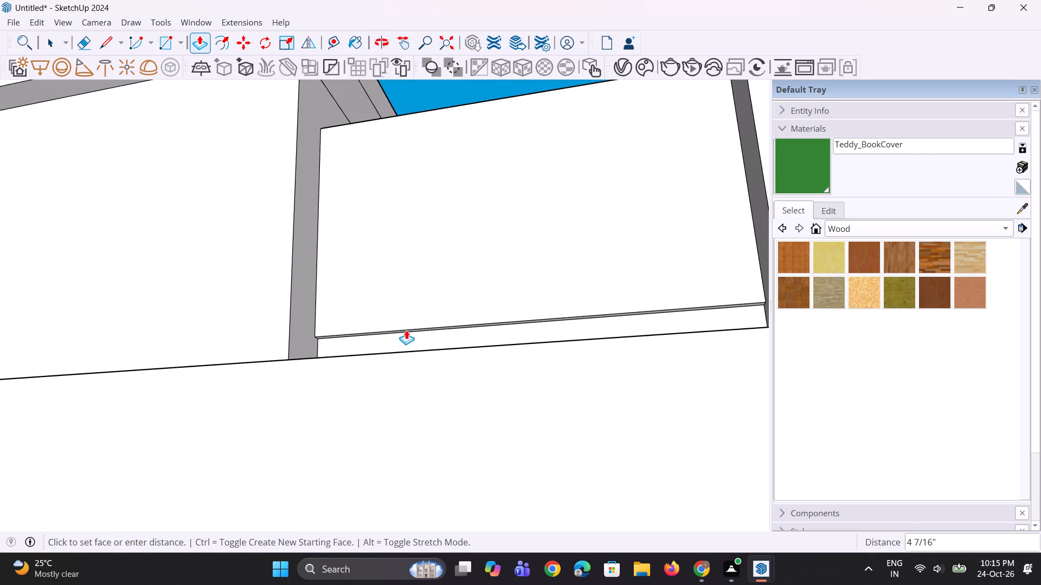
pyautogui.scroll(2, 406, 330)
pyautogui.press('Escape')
# Erase the stray edge running along the underside of the wall connecting the two roof blocks.
pyautogui.scroll(7, 406, 330)
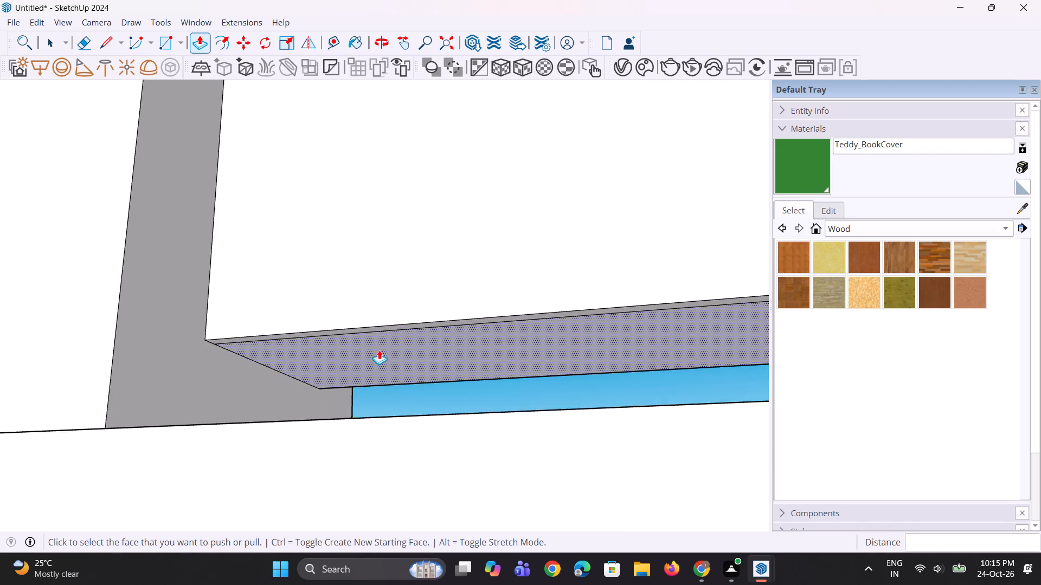
pyautogui.press('space')
pyautogui.press('e')
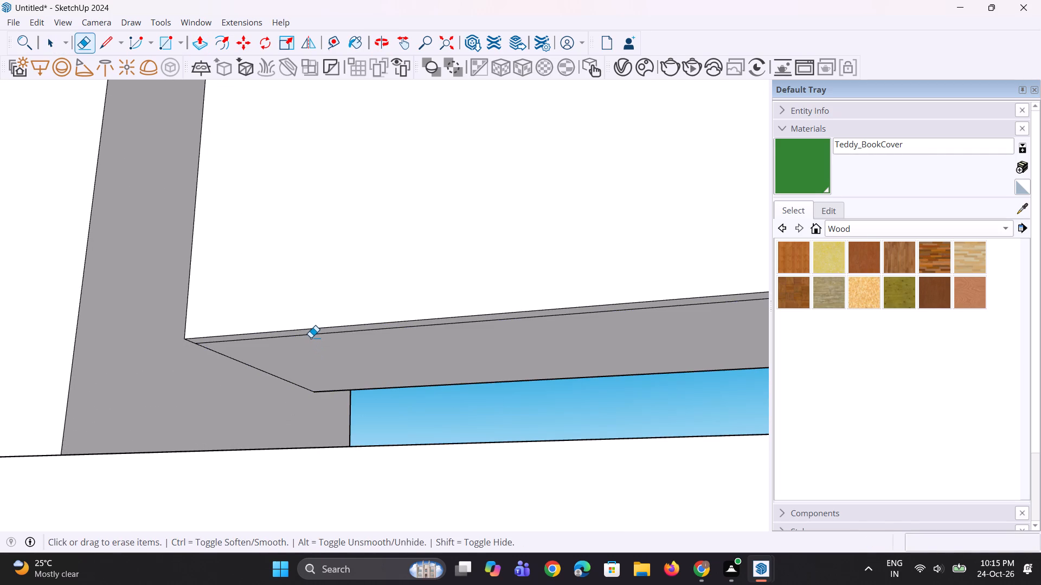
pyautogui.click(311, 337)
pyautogui.click(313, 334)
pyautogui.press('space')
# Push/Pull the connecting wall's underside down about 8 3/8" to meet the roof.
pyautogui.scroll(1, 331, 378)
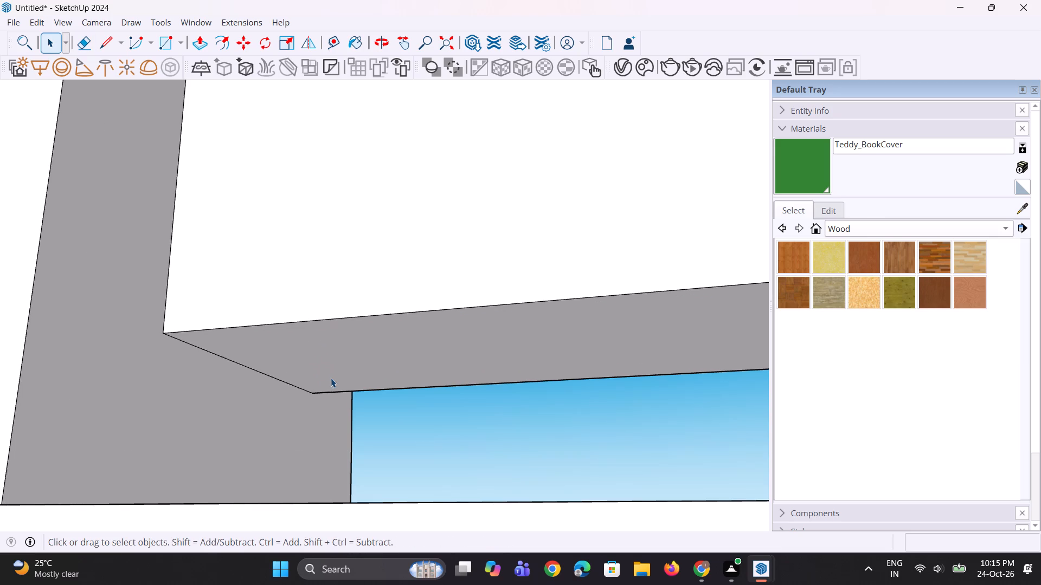
pyautogui.press('p')
pyautogui.click(368, 355)
pyautogui.scroll(-6, 350, 407)
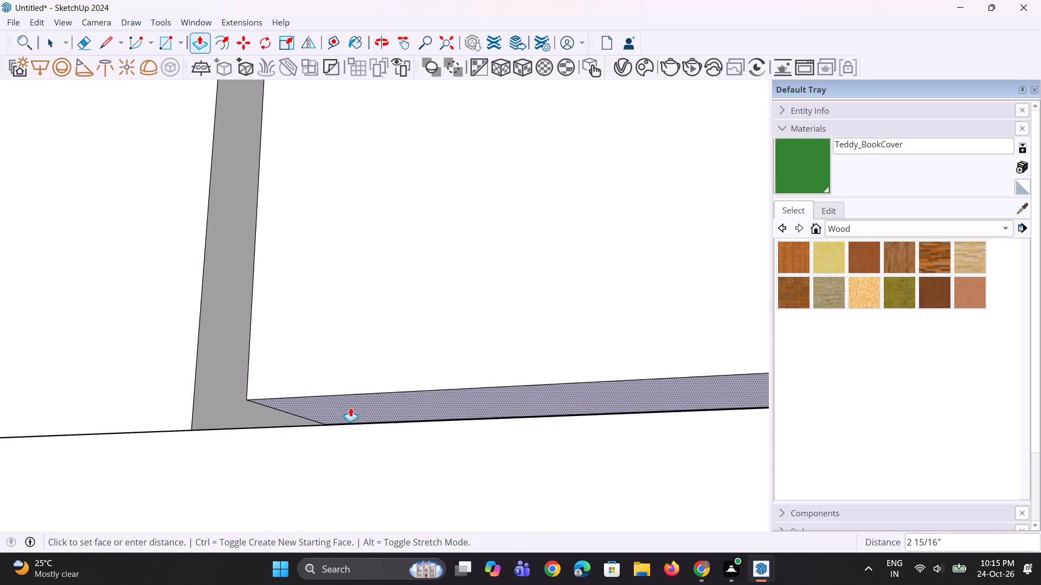
pyautogui.click(351, 421)
# Erase the two short edges crossing the ledge in front of the connecting wall so the ledge becomes one continuous face.
pyautogui.moveTo(347, 400); pyautogui.dragTo(339, 486, button='middle')
pyautogui.scroll(-12, 298, 432)
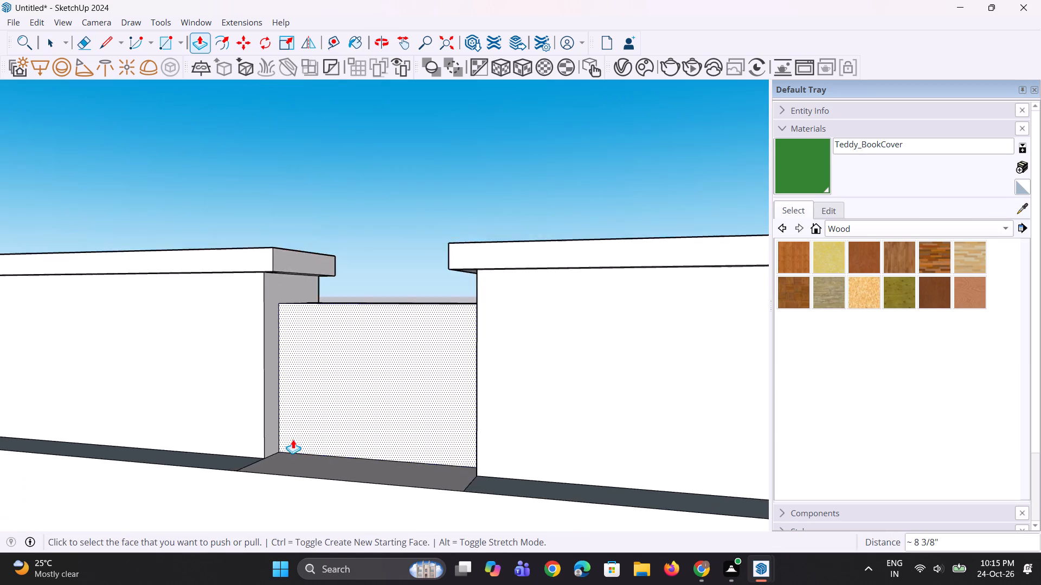
pyautogui.scroll(-6, 293, 439)
pyautogui.scroll(1, 385, 394)
pyautogui.moveTo(387, 393); pyautogui.dragTo(425, 411, button='middle')
pyautogui.scroll(-4, 426, 411)
pyautogui.moveTo(396, 436); pyautogui.dragTo(388, 499, button='middle')
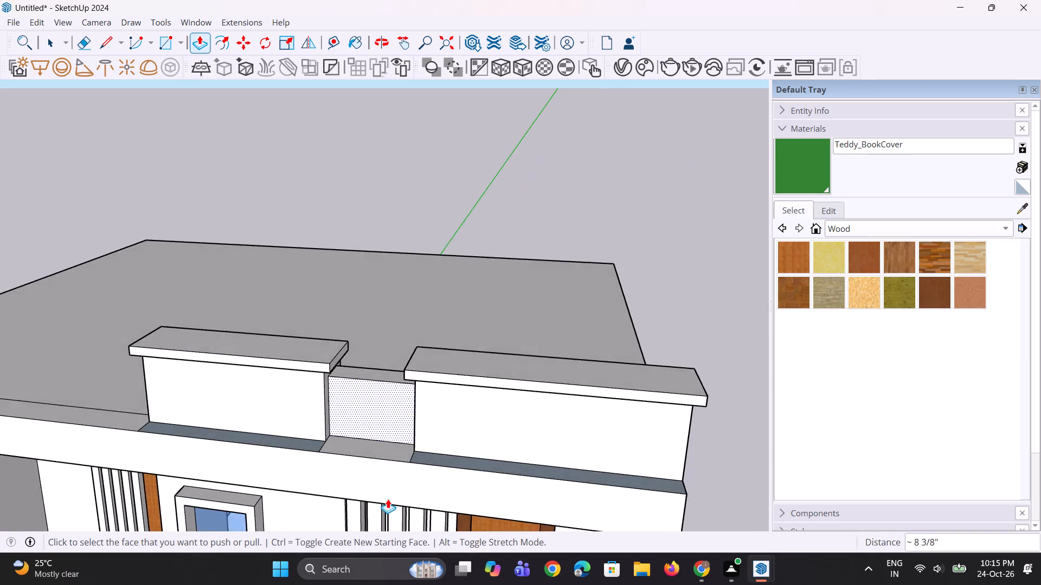
pyautogui.scroll(6, 365, 473)
pyautogui.moveTo(305, 432); pyautogui.dragTo(313, 475, button='middle')
pyautogui.press('e')
pyautogui.scroll(2, 313, 468)
pyautogui.moveTo(302, 434); pyautogui.dragTo(299, 435)
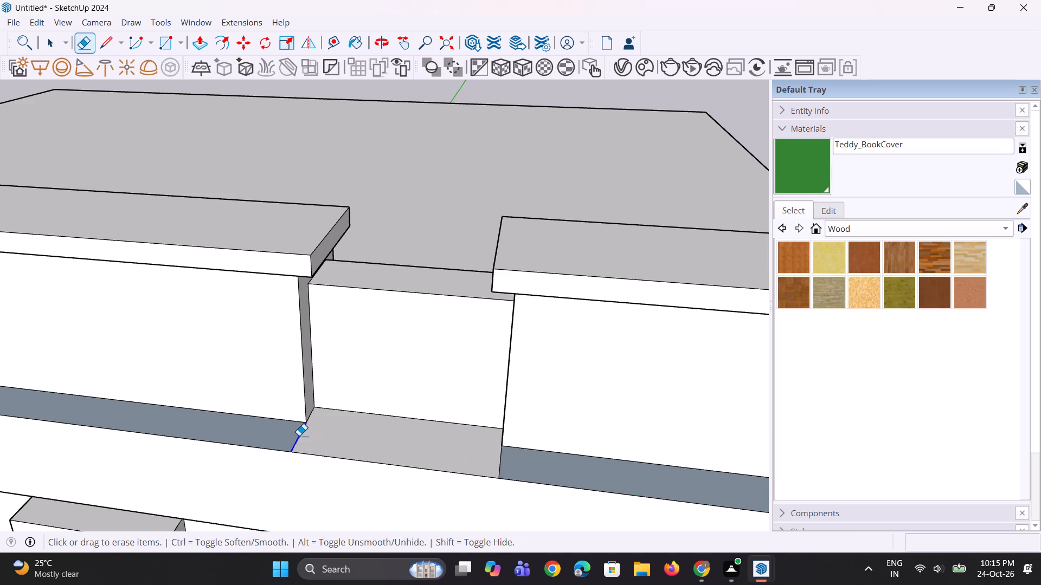
pyautogui.moveTo(299, 435); pyautogui.dragTo(292, 439)
pyautogui.scroll(-5, 292, 439)
pyautogui.scroll(3, 442, 447)
pyautogui.moveTo(412, 459); pyautogui.dragTo(426, 463)
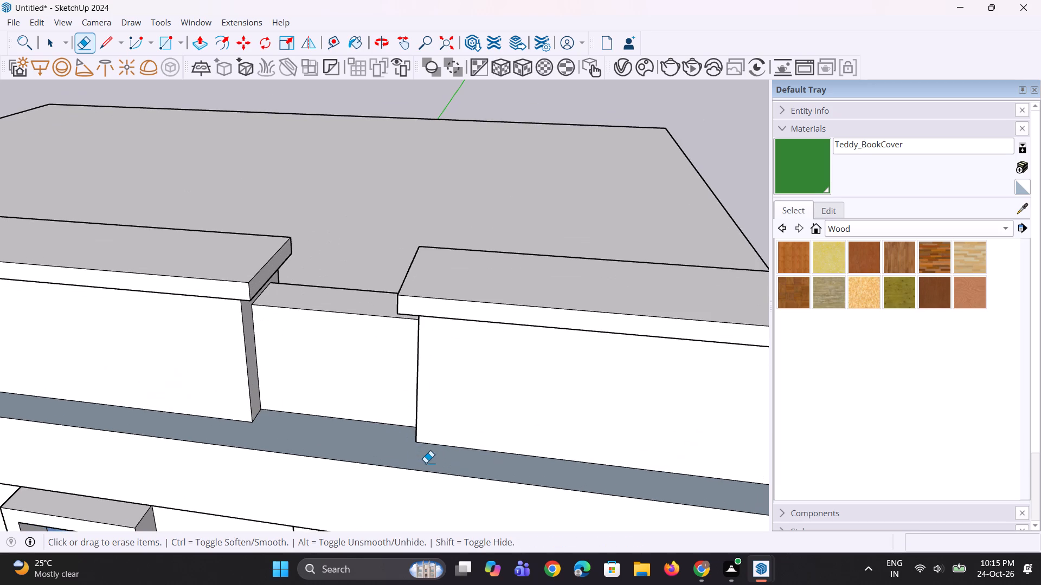
# Copy the roof's front line beside the left roof block inward by about 1' 7/8" to form a parapet strip.
pyautogui.scroll(-12, 426, 463)
pyautogui.scroll(-4, 536, 467)
pyautogui.moveTo(536, 467); pyautogui.dragTo(522, 463, button='middle')
pyautogui.scroll(-5, 555, 481)
pyautogui.moveTo(519, 491); pyautogui.dragTo(693, 482, button='middle')
pyautogui.scroll(1, 693, 482)
pyautogui.scroll(-5, 693, 482)
pyautogui.moveTo(624, 489); pyautogui.dragTo(726, 481, button='middle')
pyautogui.scroll(9, 480, 444)
pyautogui.middleClick(497, 449)
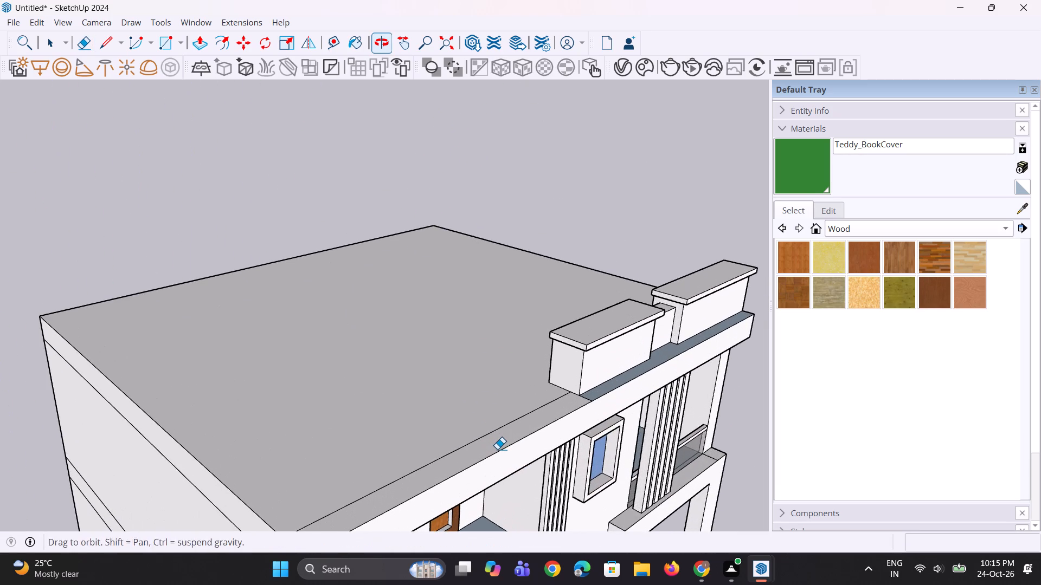
pyautogui.moveTo(497, 449); pyautogui.dragTo(522, 480, button='middle')
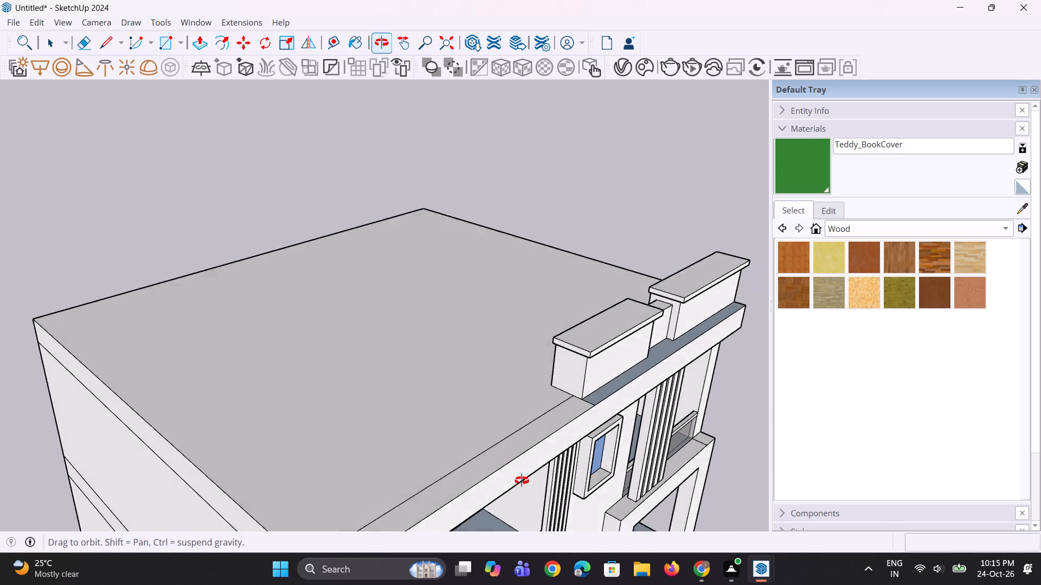
pyautogui.moveTo(522, 480); pyautogui.dragTo(600, 476, button='middle')
pyautogui.scroll(3, 556, 431)
pyautogui.press('space')
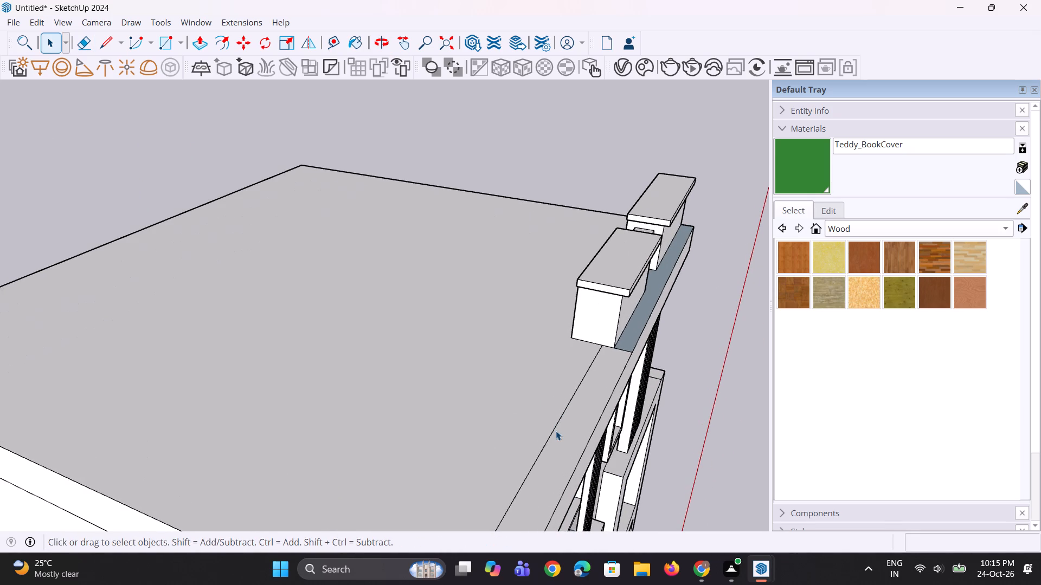
pyautogui.click(552, 428)
pyautogui.scroll(2, 552, 428)
pyautogui.click(553, 433)
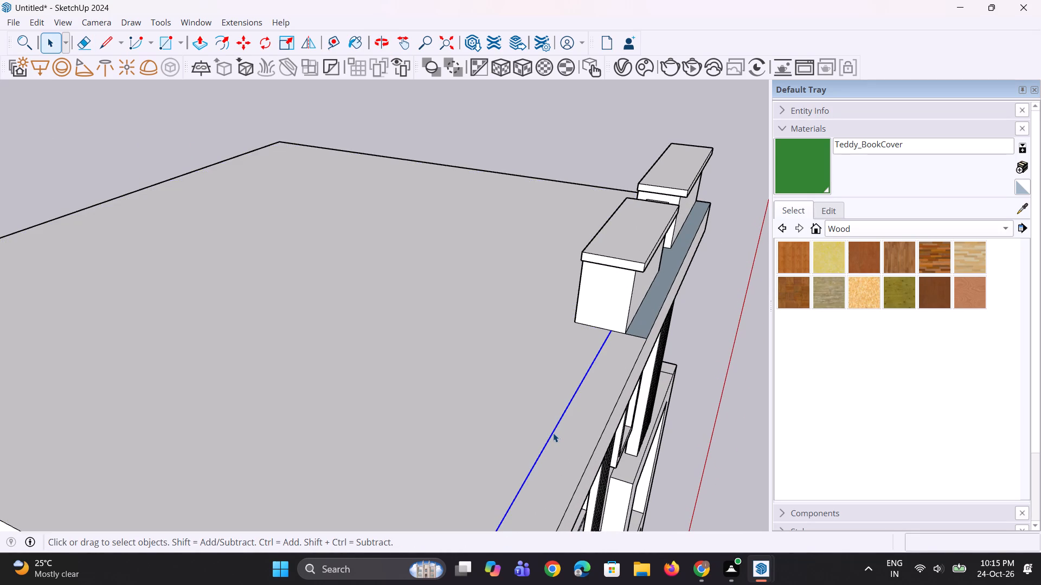
pyautogui.write(',M')
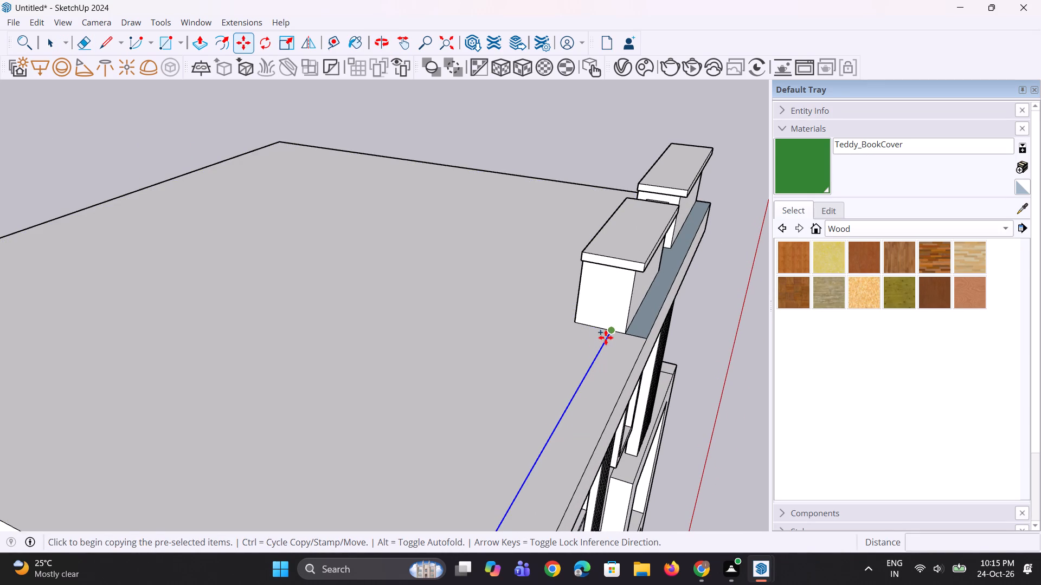
pyautogui.click(609, 337)
pyautogui.click(597, 331)
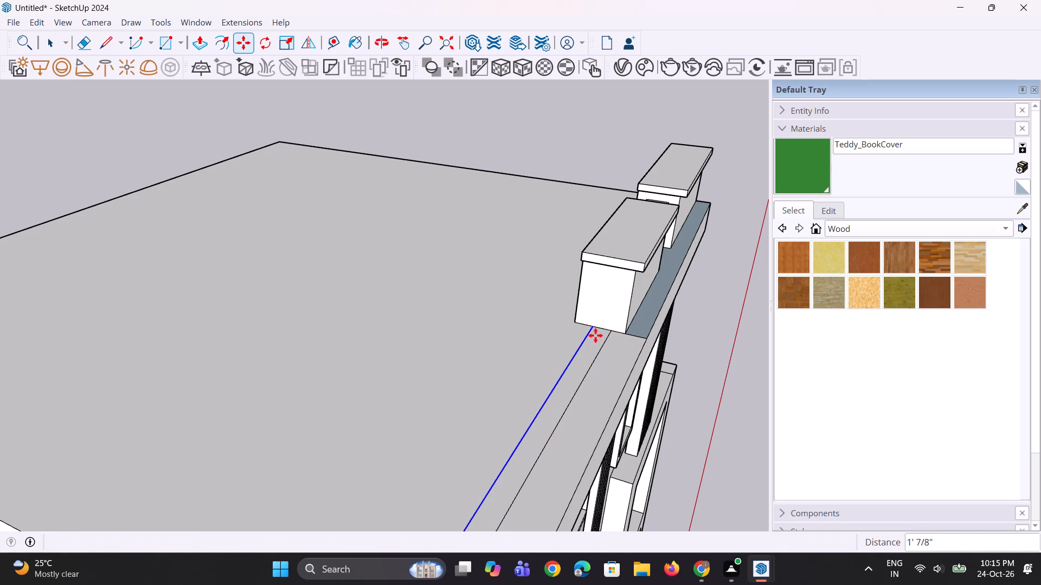
# Push/Pull the front parapet strip up about 2' 4 3/8" and a further 1' 9 7/16" to beneath the left block's cap.
pyautogui.press('p')
pyautogui.doubleClick(590, 349)
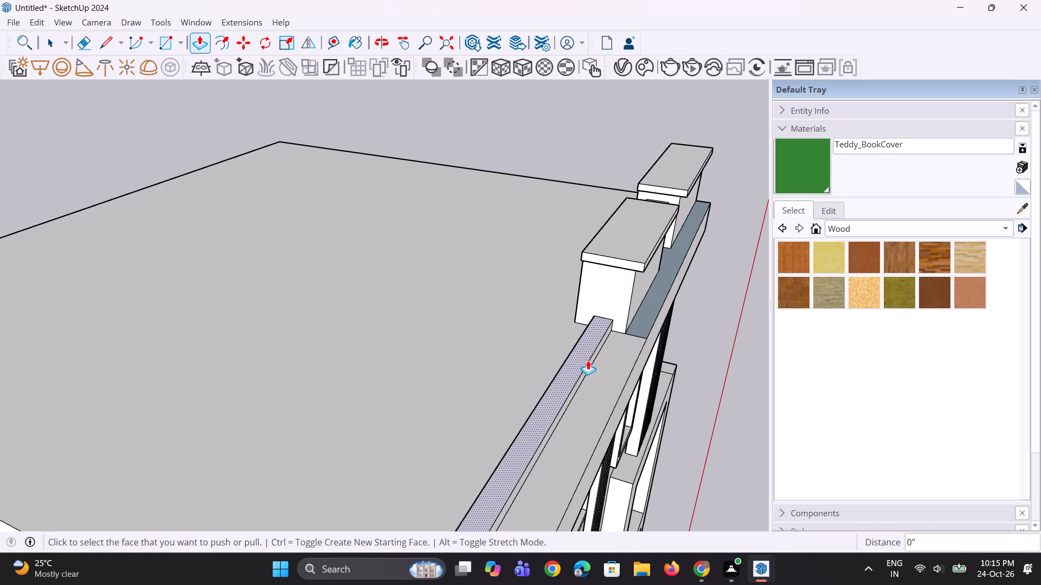
pyautogui.hotkey('ctrl', 'z')
pyautogui.click(586, 357)
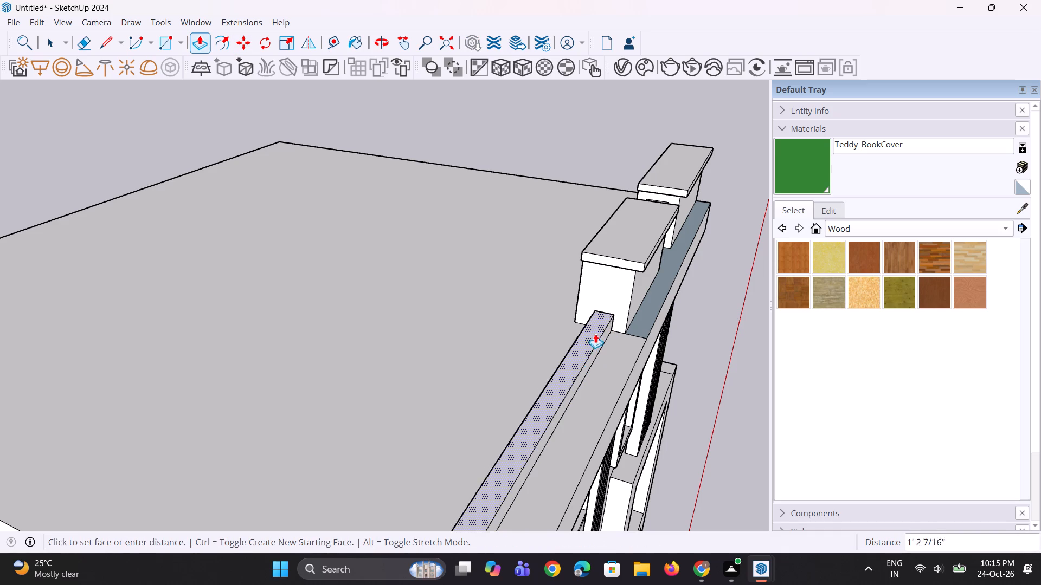
pyautogui.moveTo(601, 320); pyautogui.dragTo(607, 305)
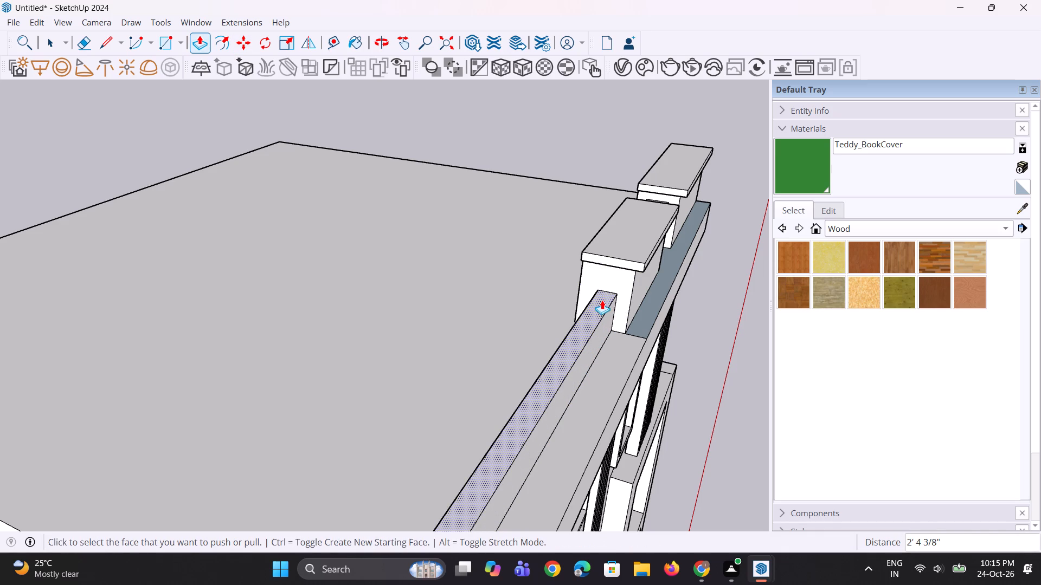
pyautogui.click(601, 303)
pyautogui.click(608, 259)
# Copy the inner vertical edge at the front parapet's outer end 8 3/8" along its inner face.
pyautogui.moveTo(568, 335); pyautogui.dragTo(513, 328, button='middle')
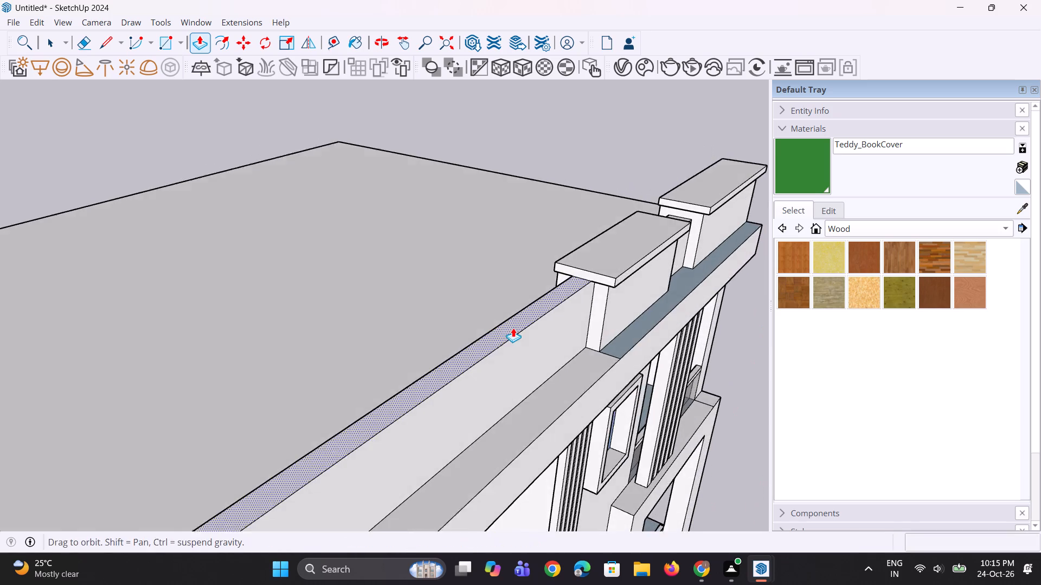
pyautogui.scroll(-11, 513, 328)
pyautogui.moveTo(413, 372); pyautogui.dragTo(851, 355, button='middle')
pyautogui.scroll(1, 719, 418)
pyautogui.scroll(4, 572, 265)
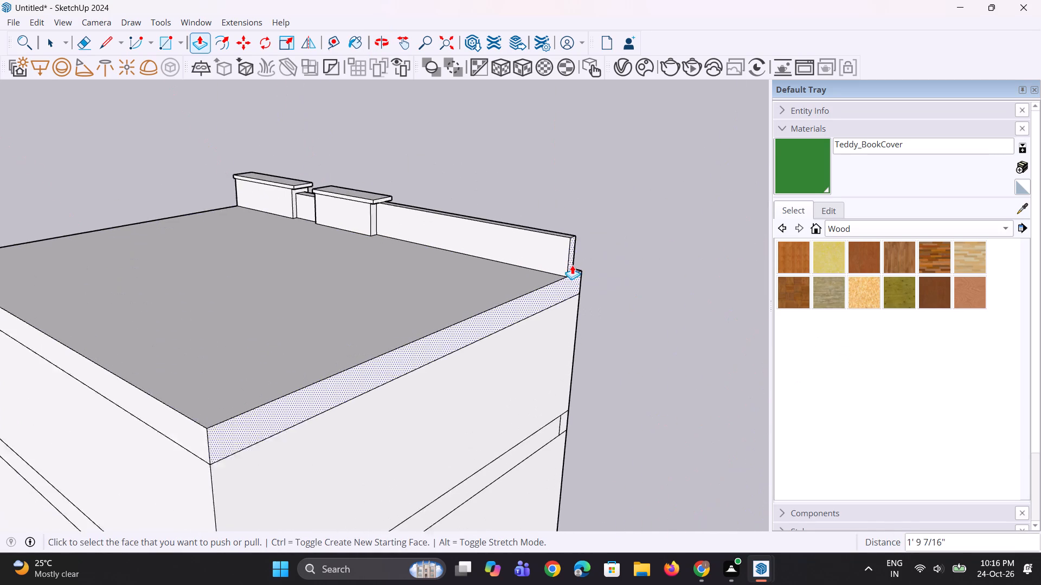
pyautogui.scroll(1, 572, 265)
pyautogui.press('space')
pyautogui.click(564, 263)
pyautogui.click(565, 267)
pyautogui.scroll(5, 568, 272)
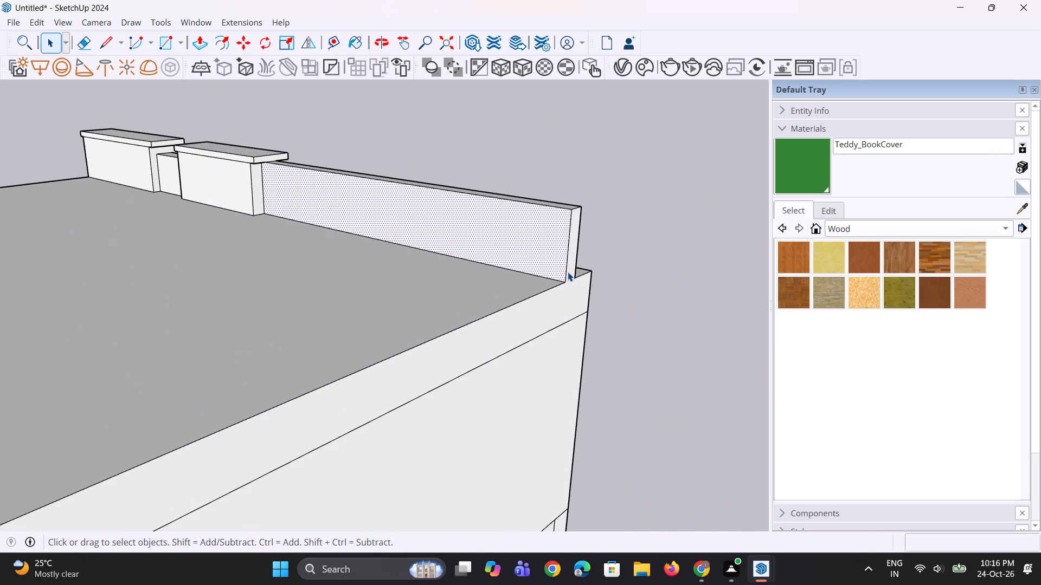
pyautogui.click(568, 272)
pyautogui.scroll(3, 568, 272)
pyautogui.press('m')
pyautogui.keyDown('ctrl'); pyautogui.scroll(1, 568, 272); pyautogui.keyUp('ctrl')
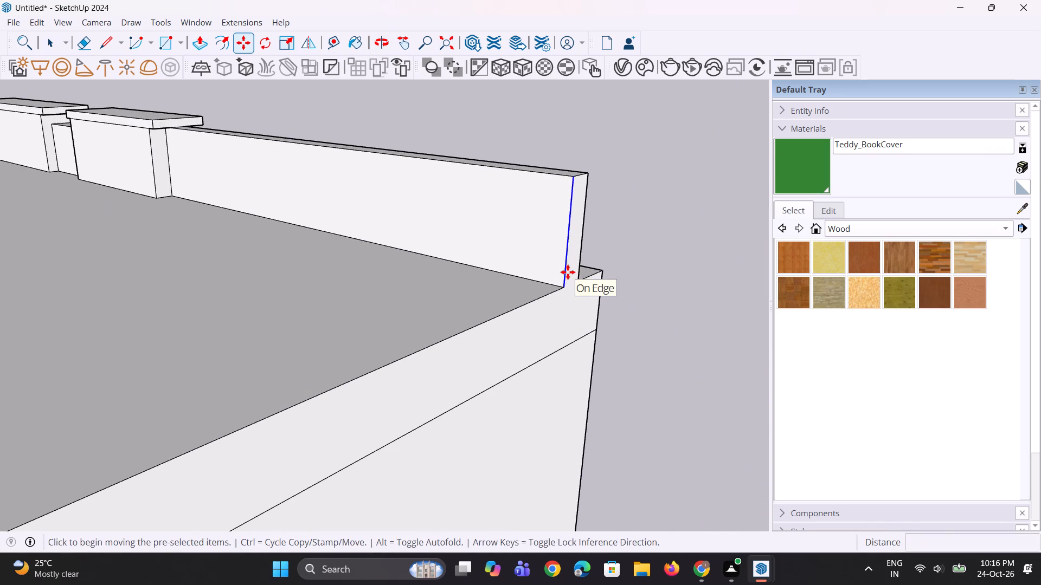
pyautogui.click(565, 282)
pyautogui.click(549, 278)
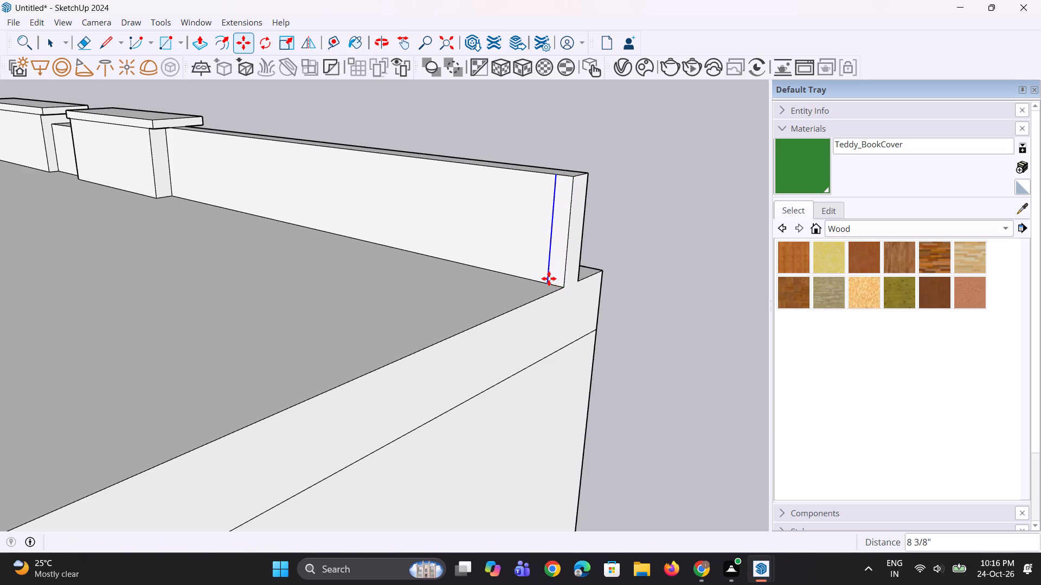
# Push/Pull the narrow end strip about 43' 7 5/8" along the roof's left side to form the side parapet wall.
pyautogui.press('p')
pyautogui.click(552, 262)
pyautogui.scroll(-2, 522, 291)
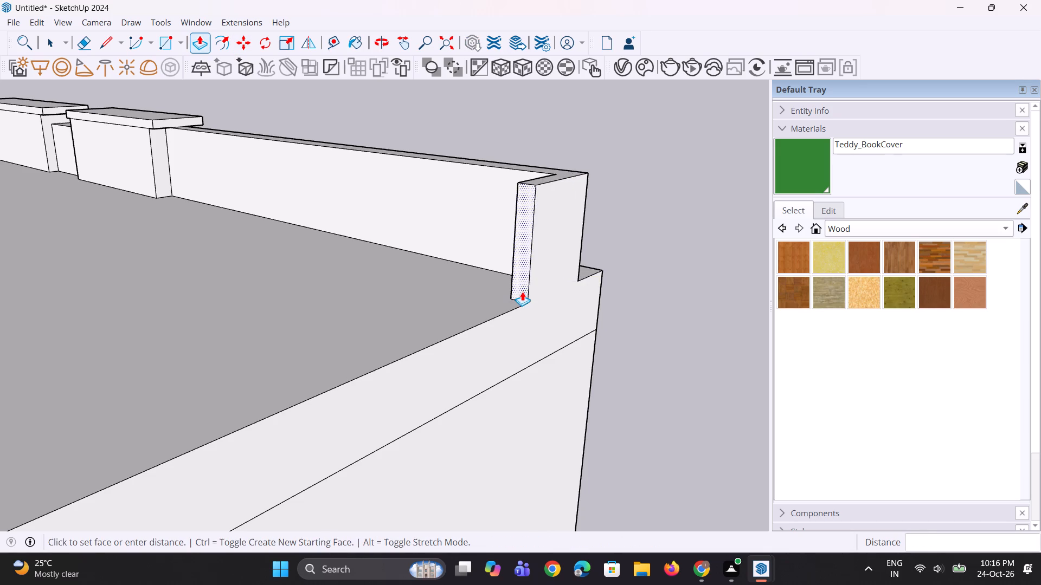
pyautogui.scroll(-12, 522, 291)
pyautogui.click(274, 401)
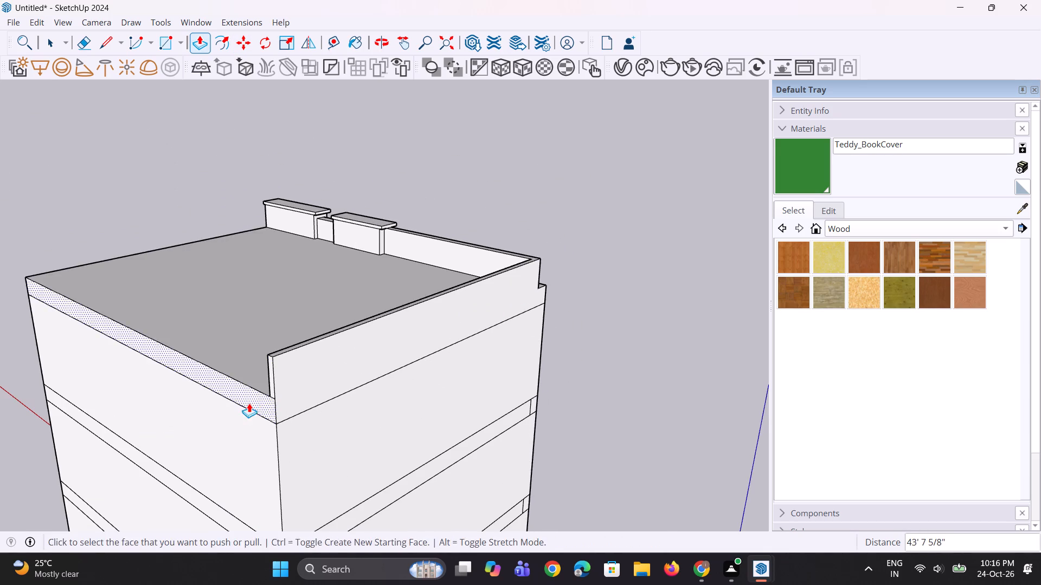
# Copy the vertical edge at the side parapet's rear end a short distance inward along its inner face.
pyautogui.moveTo(249, 403); pyautogui.dragTo(525, 416, button='middle')
pyautogui.moveTo(287, 378); pyautogui.dragTo(461, 418, button='middle')
pyautogui.scroll(-6, 383, 379)
pyautogui.scroll(1, 618, 389)
pyautogui.moveTo(619, 388); pyautogui.dragTo(648, 329, button='middle')
pyautogui.scroll(2, 629, 302)
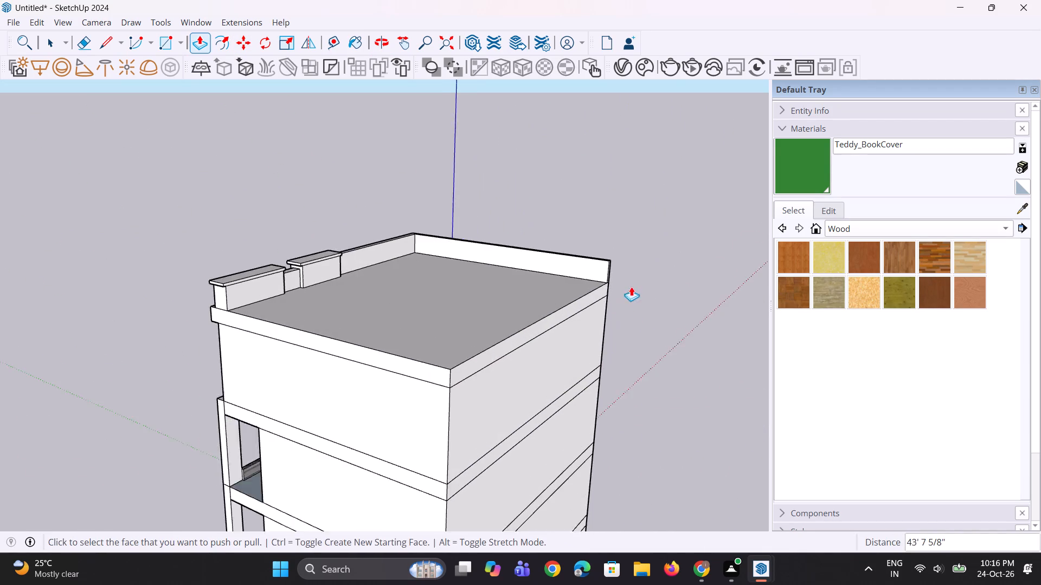
pyautogui.scroll(7, 631, 287)
pyautogui.press('space')
pyautogui.press('space')
pyautogui.click(593, 271)
pyautogui.scroll(3, 593, 271)
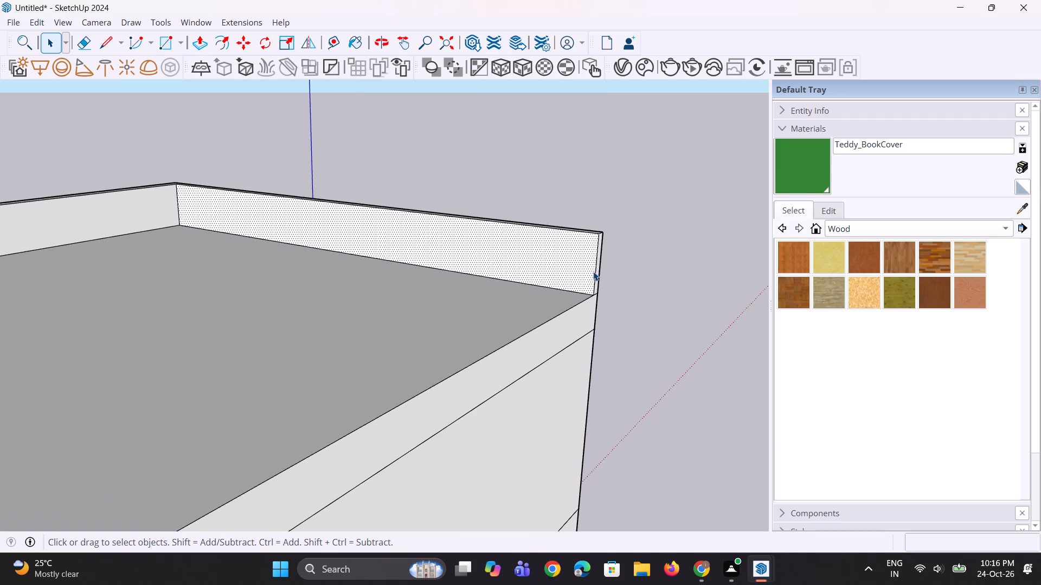
pyautogui.click(596, 273)
pyautogui.scroll(2, 596, 274)
pyautogui.press('m')
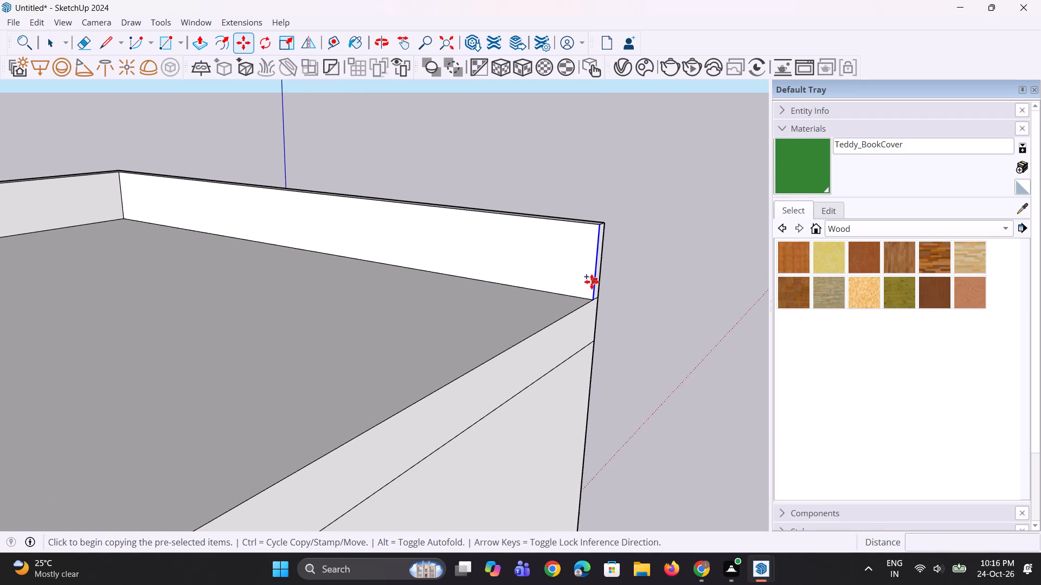
pyautogui.click(588, 299)
pyautogui.click(579, 297)
# Push/Pull the narrow strip at the left parapet's rear end about 54' 8 13/16" along the roof's rear edge to form the rear parapet.
pyautogui.press('p')
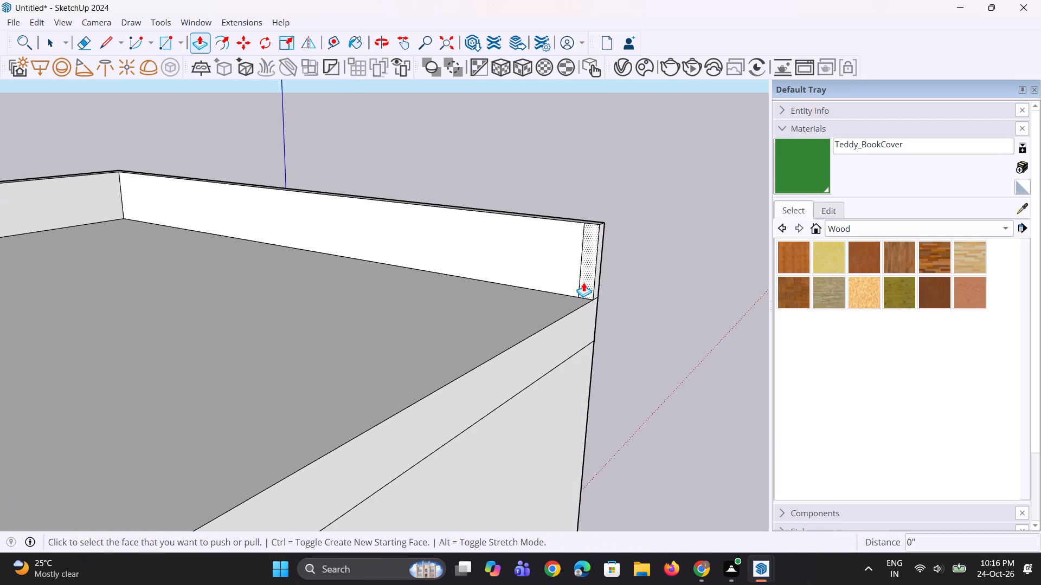
pyautogui.click(584, 280)
pyautogui.scroll(-16, 565, 302)
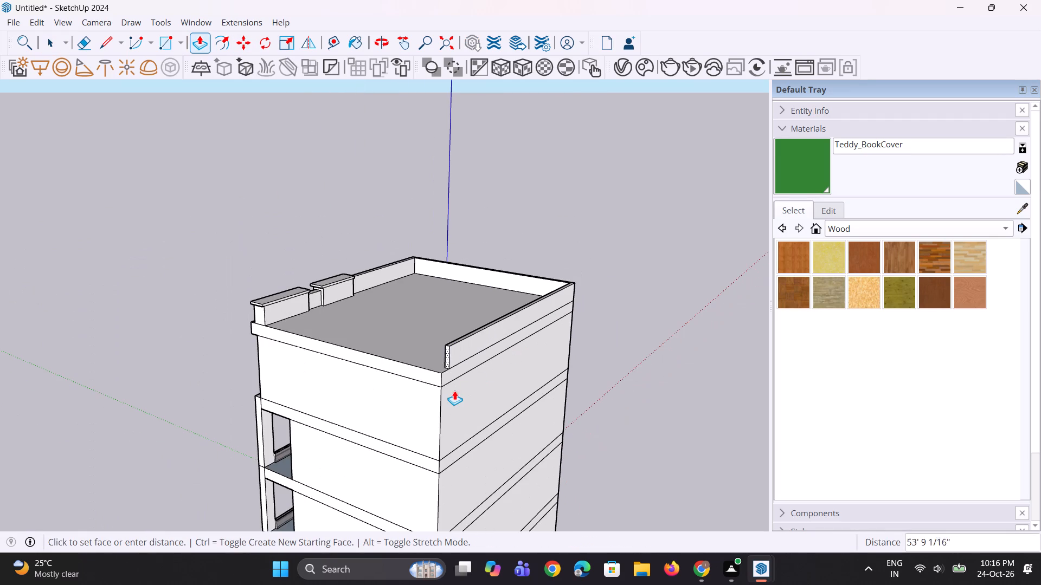
pyautogui.click(444, 399)
# Push/Pull the left side parapet's inner face slightly inward to thicken the wall.
pyautogui.moveTo(447, 404); pyautogui.dragTo(736, 432, button='middle')
pyautogui.middleClick(543, 375)
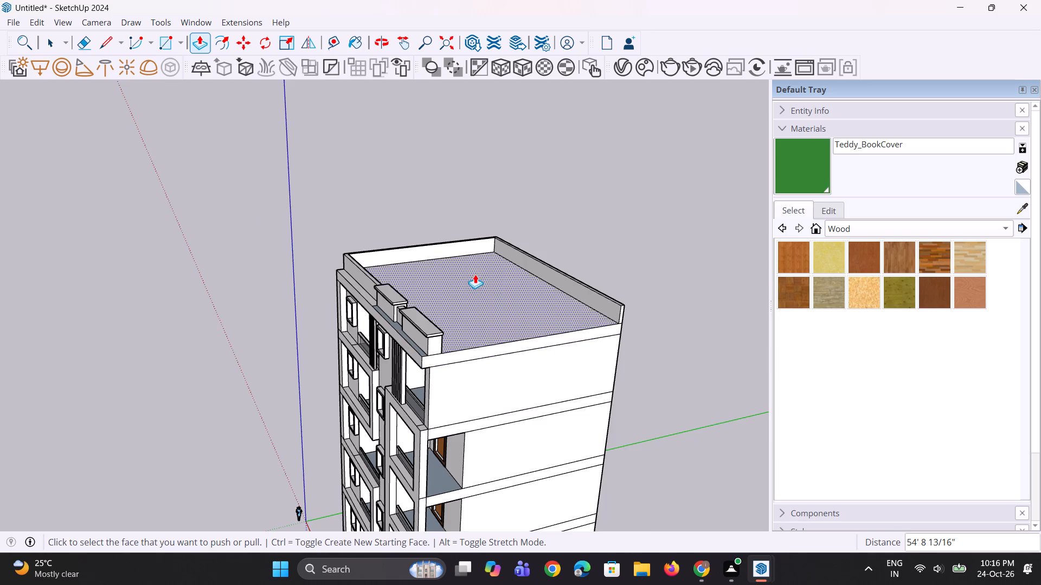
pyautogui.scroll(3, 468, 270)
pyautogui.click(447, 249)
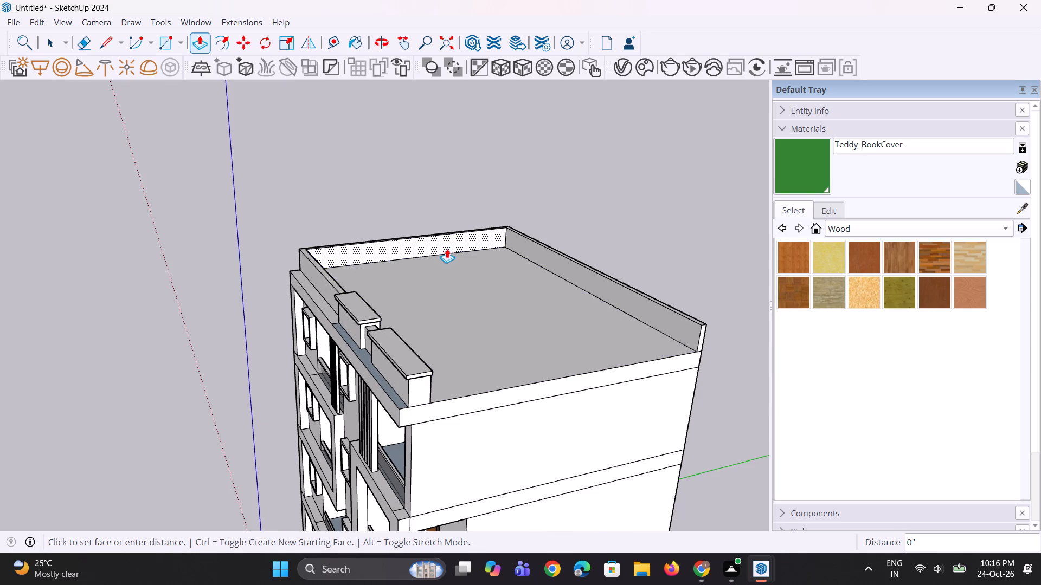
pyautogui.click(447, 253)
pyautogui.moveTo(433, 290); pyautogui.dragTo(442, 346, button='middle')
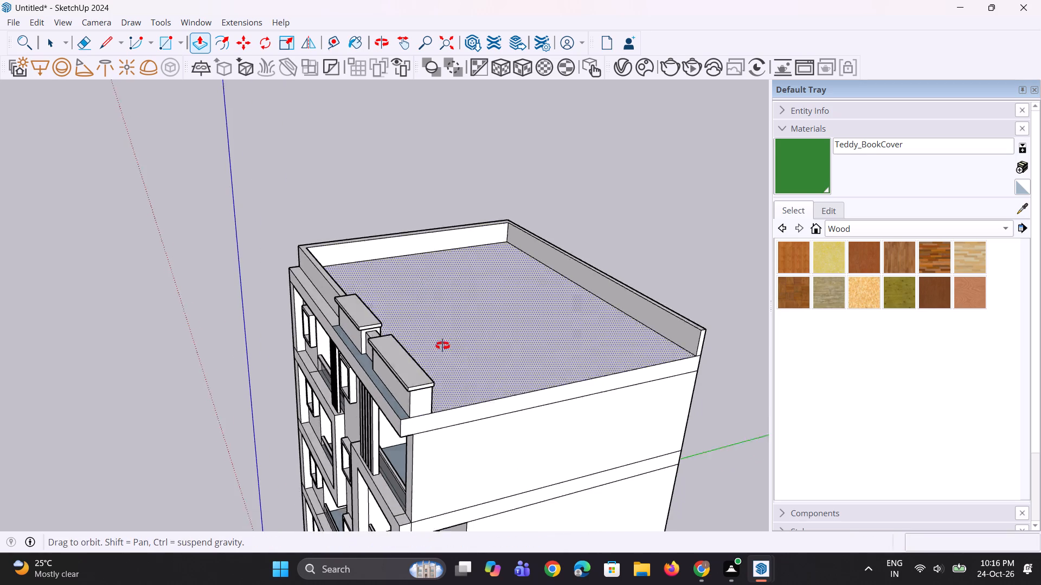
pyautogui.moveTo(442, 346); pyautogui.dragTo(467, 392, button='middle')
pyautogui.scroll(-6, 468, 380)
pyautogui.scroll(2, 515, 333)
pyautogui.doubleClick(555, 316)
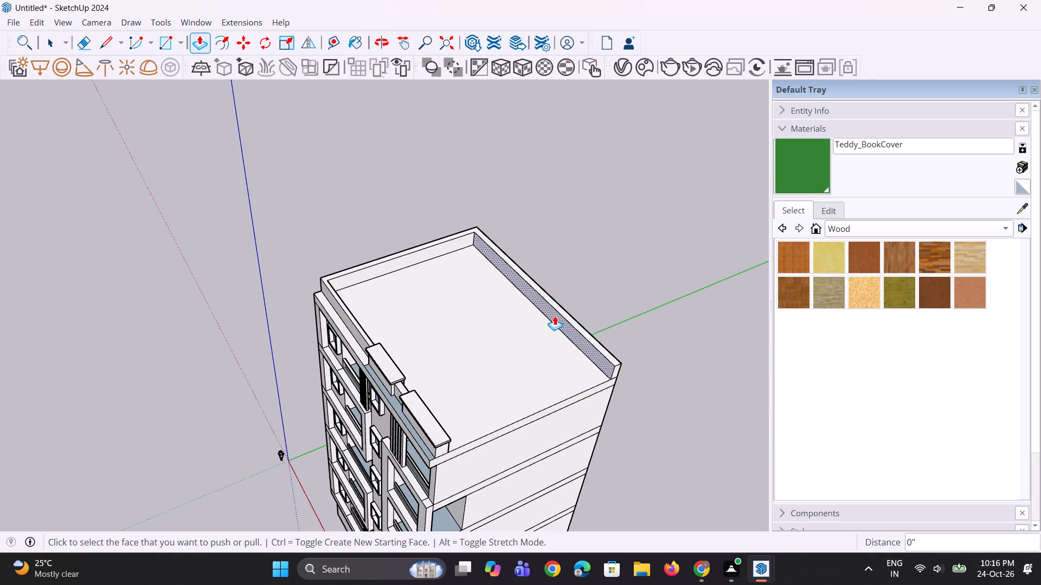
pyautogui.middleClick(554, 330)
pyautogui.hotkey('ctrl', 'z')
# Push/Pull the rear parapet's inner face inward about 9 15/16" to thicken the wall.
pyautogui.keyDown('ctrl'); pyautogui.scroll(3, 570, 319); pyautogui.keyUp('ctrl')
pyautogui.click(570, 321)
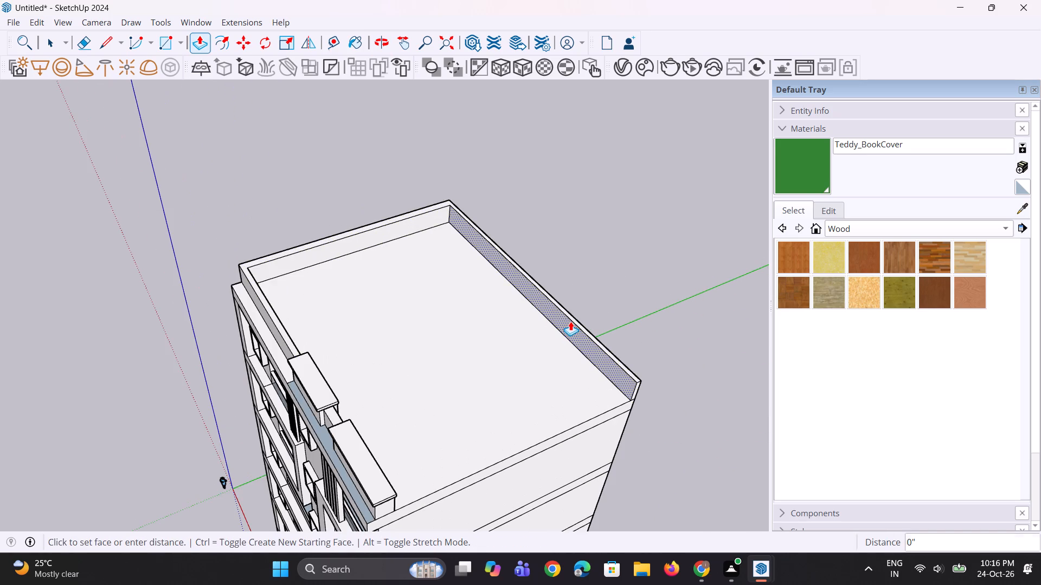
pyautogui.click(567, 325)
# Copy the inner vertical edge at the rear parapet's right end a short distance inward along its inner face.
pyautogui.moveTo(518, 351); pyautogui.dragTo(551, 279, button='middle')
pyautogui.scroll(-4, 464, 294)
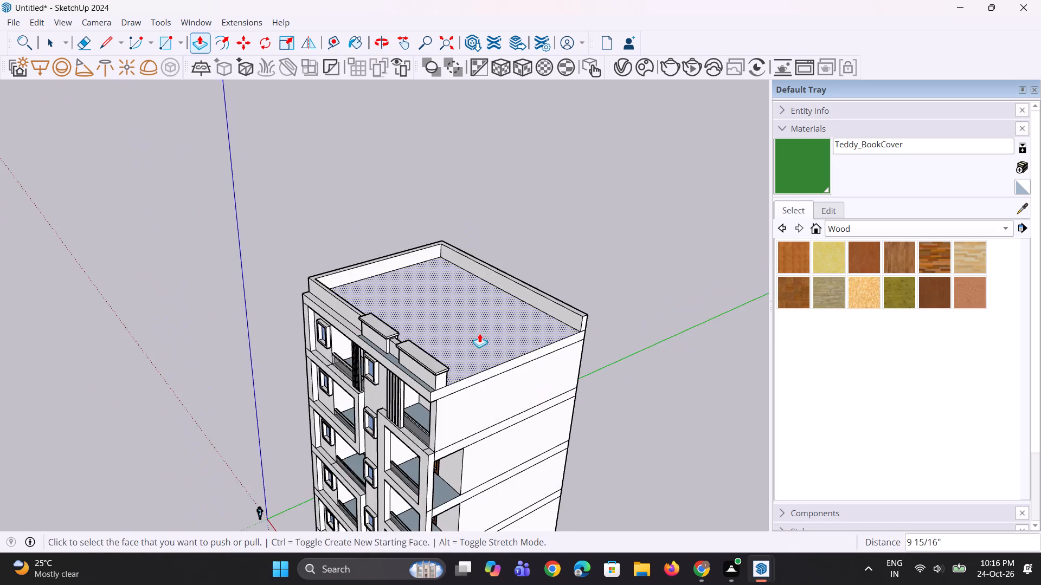
pyautogui.scroll(1, 491, 342)
pyautogui.moveTo(491, 342); pyautogui.dragTo(610, 300, button='middle')
pyautogui.scroll(6, 599, 297)
pyautogui.press('space')
pyautogui.press('space')
pyautogui.click(568, 289)
pyautogui.scroll(5, 568, 289)
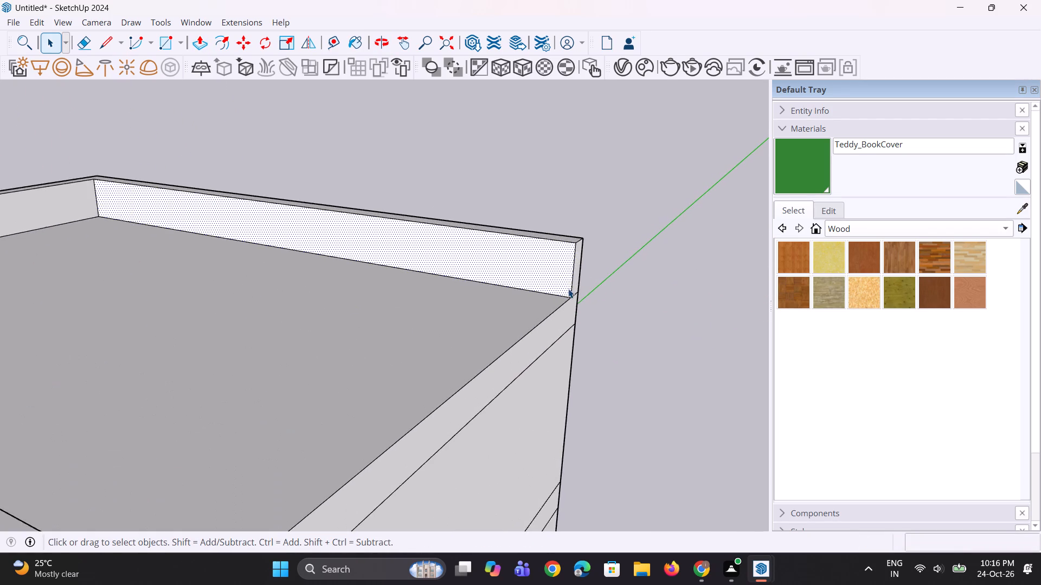
pyautogui.scroll(2, 568, 289)
pyautogui.click(575, 290)
pyautogui.click(569, 290)
pyautogui.click(571, 291)
pyautogui.scroll(2, 571, 295)
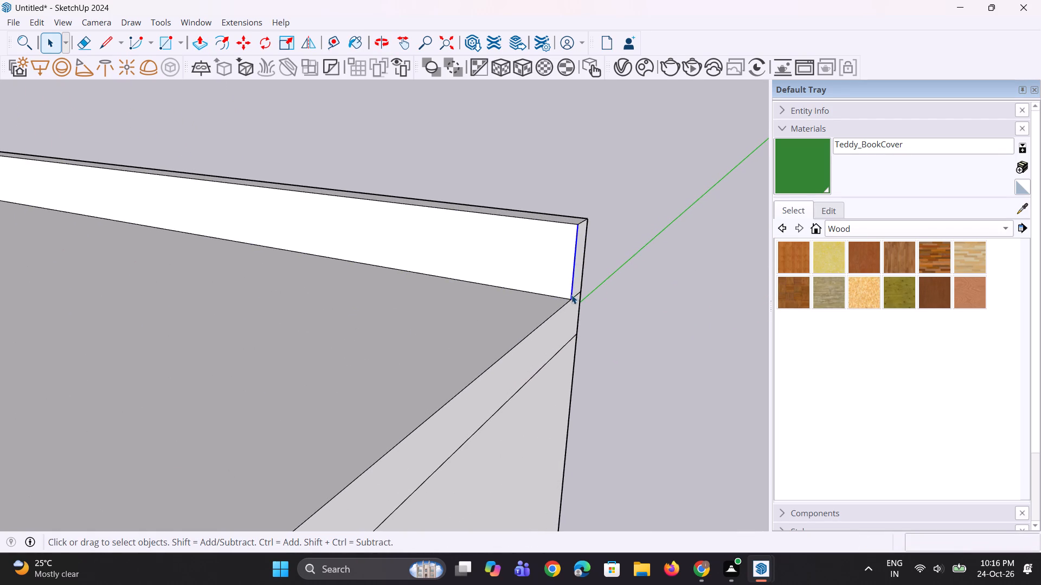
pyautogui.press('m')
pyautogui.scroll(2, 571, 295)
pyautogui.click(571, 301)
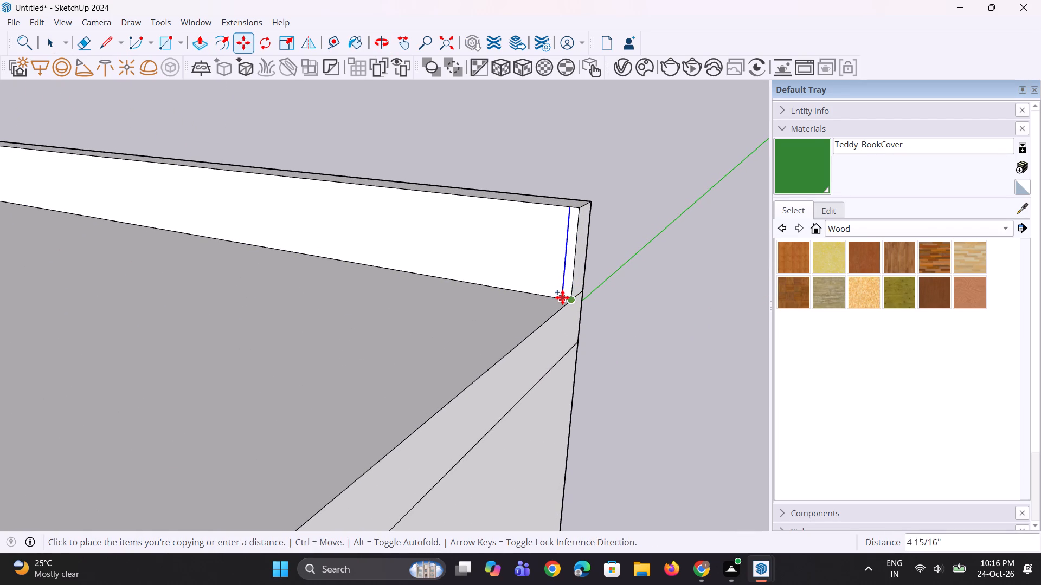
pyautogui.click(554, 295)
# Push/Pull the narrow end strip about 40' 10 3/4" along the roof's right side to the front block, forming the right parapet wall.
pyautogui.press('p')
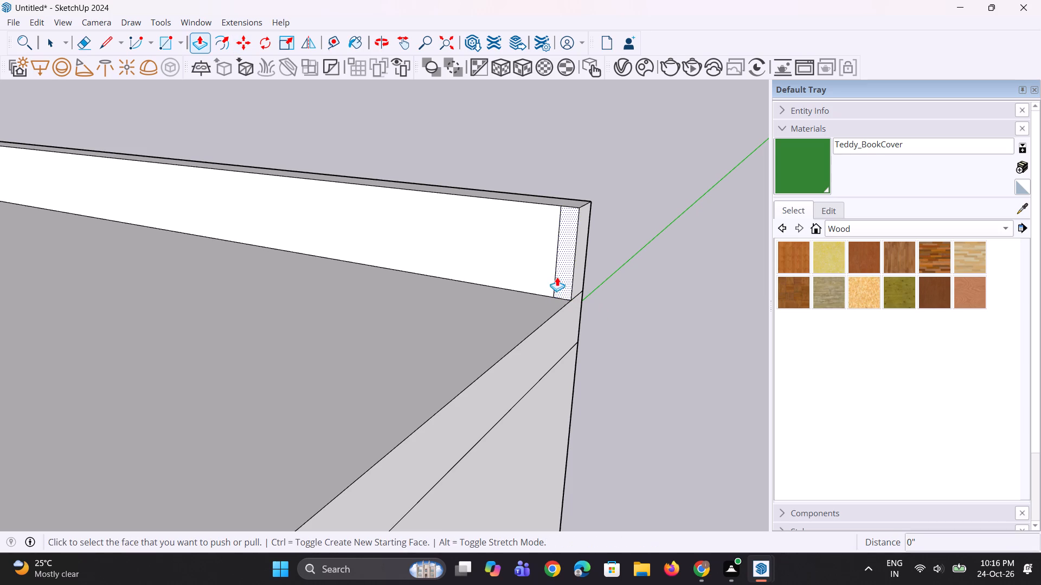
pyautogui.click(562, 277)
pyautogui.scroll(-16, 539, 320)
pyautogui.middleClick(539, 320)
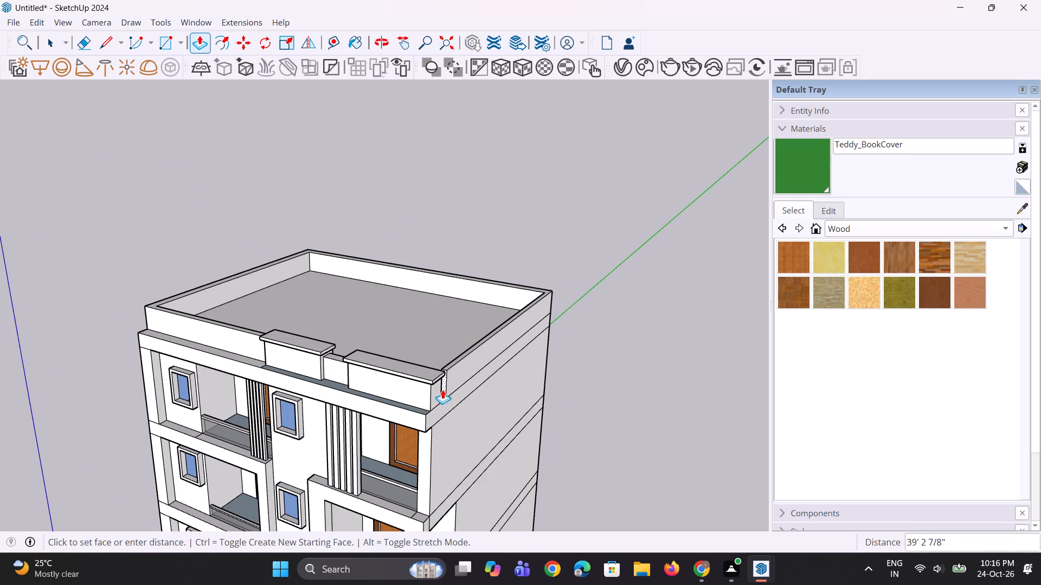
pyautogui.middleClick(448, 383)
pyautogui.scroll(8, 445, 389)
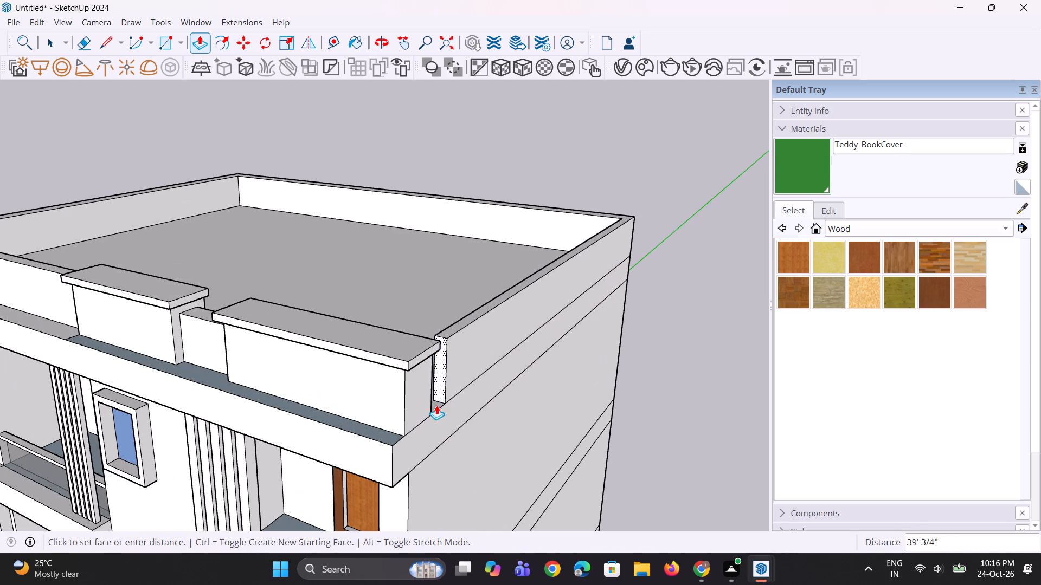
pyautogui.click(433, 411)
# Push/Pull the top face of the roof's perimeter parapet by about 3".
pyautogui.moveTo(417, 419); pyautogui.dragTo(348, 401, button='middle')
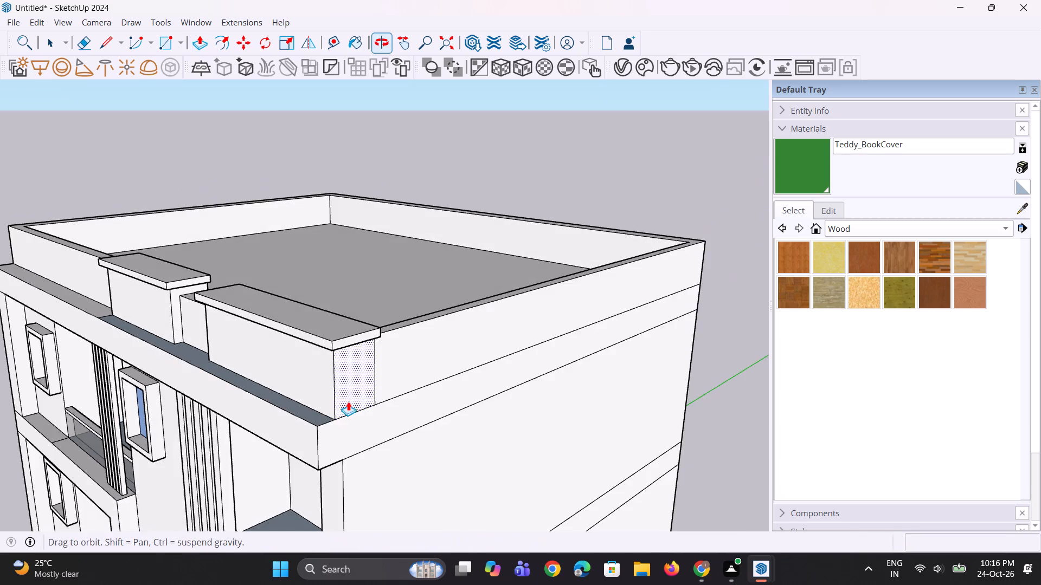
pyautogui.scroll(-6, 348, 401)
pyautogui.scroll(7, 447, 344)
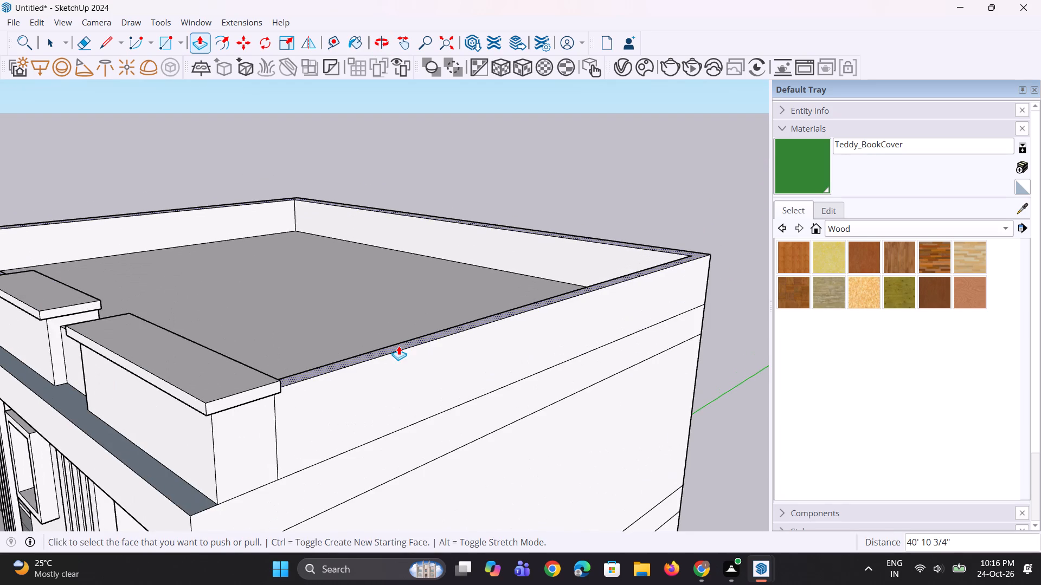
pyautogui.click(399, 346)
pyautogui.click(399, 350)
# Examine the junction between the right parapet and the capped front block, and the roof perimeter as a whole.
pyautogui.moveTo(309, 407); pyautogui.dragTo(444, 382, button='middle')
pyautogui.scroll(-6, 444, 382)
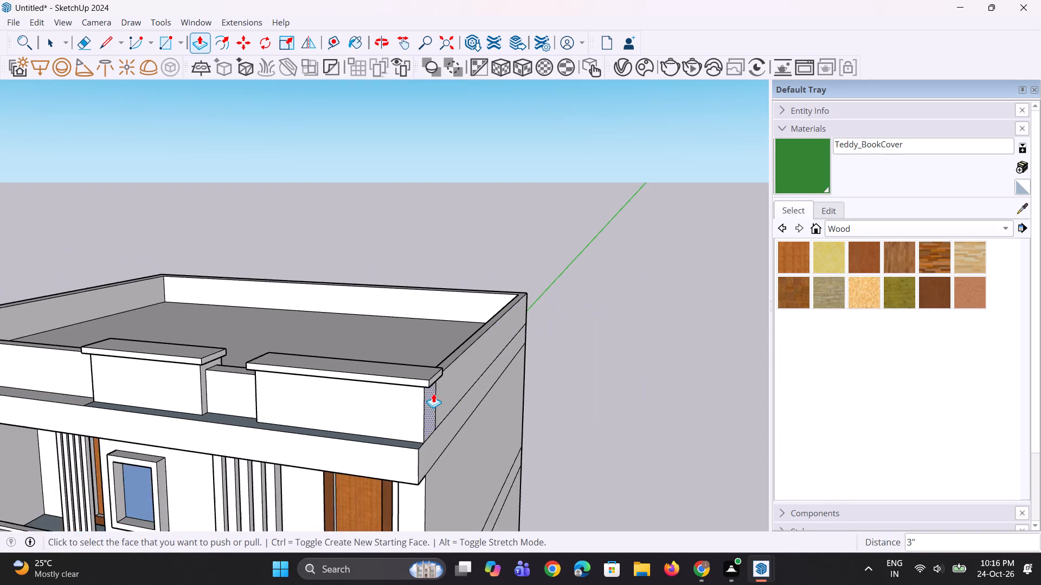
pyautogui.moveTo(428, 394); pyautogui.dragTo(408, 426, button='middle')
pyautogui.scroll(6, 408, 425)
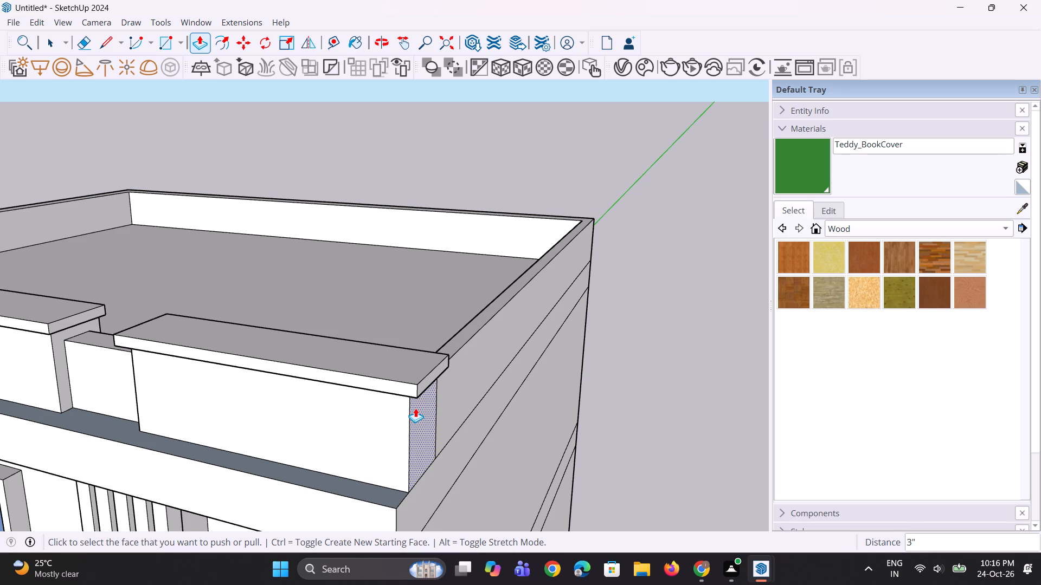
pyautogui.scroll(-3, 567, 230)
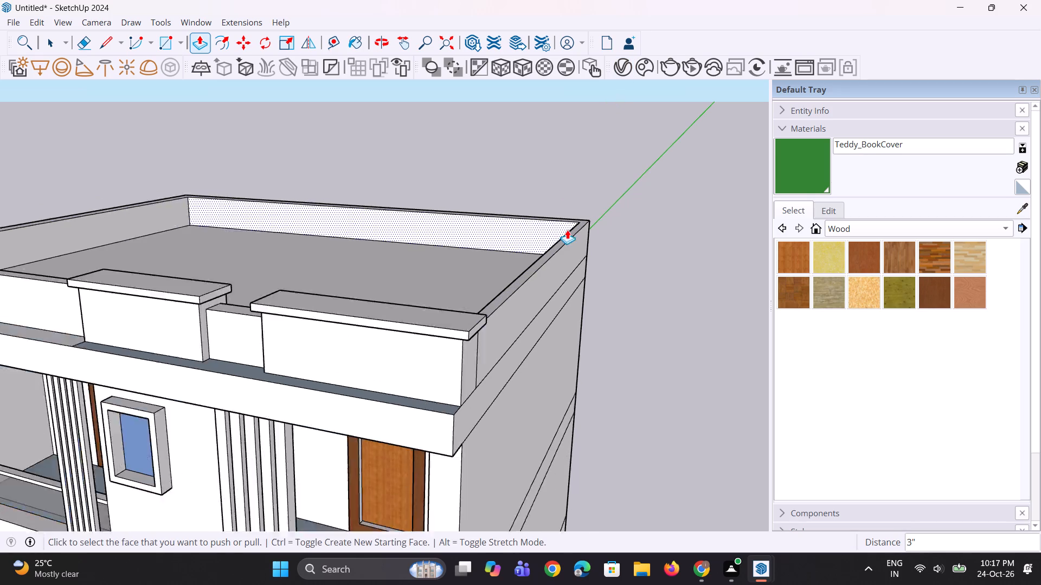
pyautogui.scroll(-2, 567, 230)
pyautogui.moveTo(563, 243); pyautogui.dragTo(538, 256, button='middle')
pyautogui.scroll(-4, 433, 350)
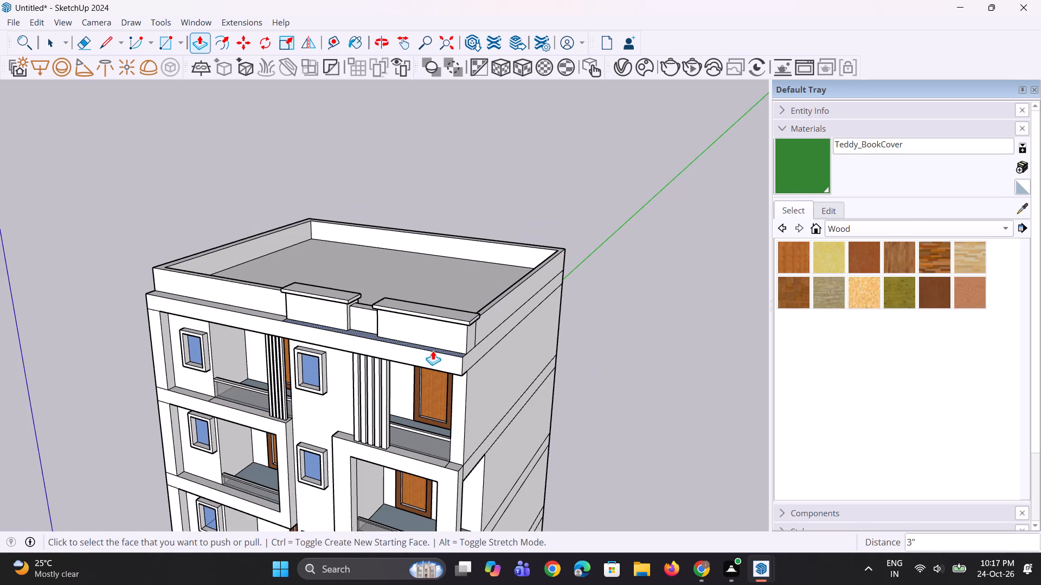
pyautogui.moveTo(388, 340); pyautogui.dragTo(388, 303, button='middle')
pyautogui.scroll(-5, 395, 305)
# Push/Pull the floor band beneath the top storey on the building's left wall outward about 1' 4".
pyautogui.moveTo(196, 388); pyautogui.dragTo(476, 408, button='middle')
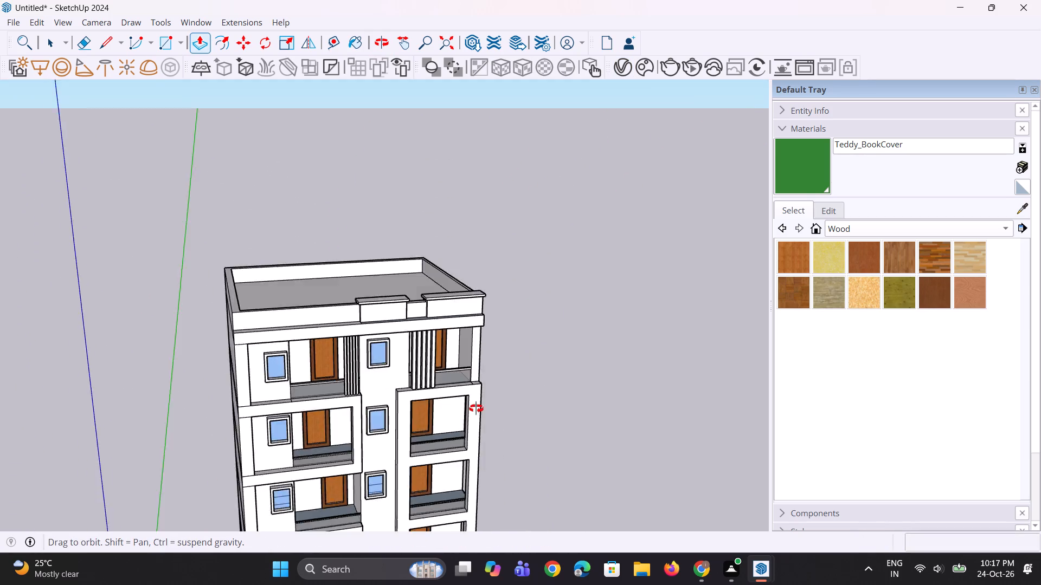
pyautogui.moveTo(476, 408); pyautogui.dragTo(612, 373, button='middle')
pyautogui.scroll(1, 612, 373)
pyautogui.scroll(-4, 612, 373)
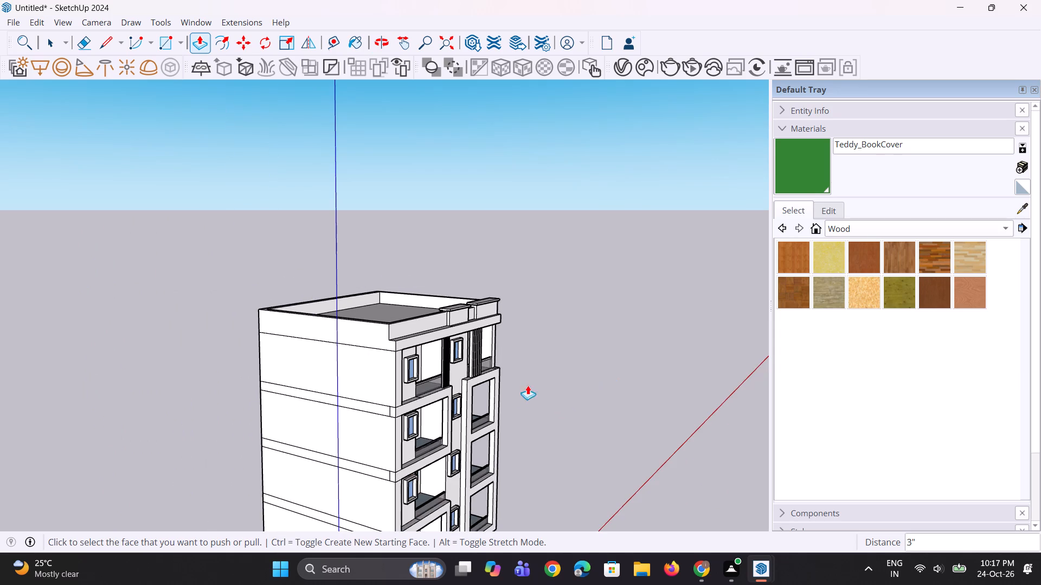
pyautogui.scroll(1, 439, 395)
pyautogui.moveTo(448, 391); pyautogui.dragTo(515, 381, button='middle')
pyautogui.scroll(3, 439, 403)
pyautogui.scroll(2, 381, 393)
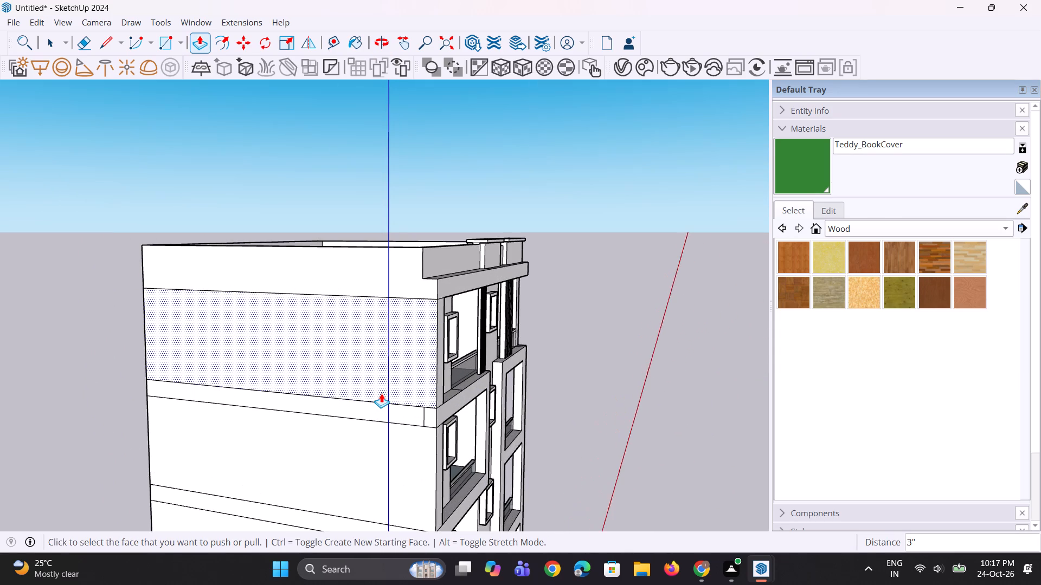
pyautogui.scroll(2, 381, 393)
pyautogui.scroll(-4, 380, 393)
pyautogui.moveTo(379, 393); pyautogui.dragTo(370, 387, button='middle')
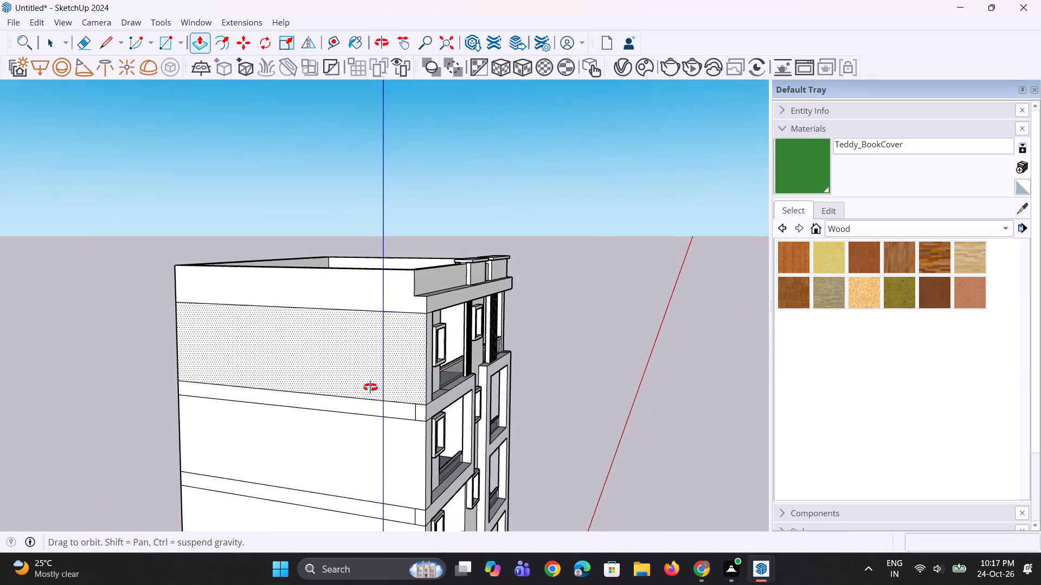
pyautogui.moveTo(370, 387); pyautogui.dragTo(367, 385, button='middle')
pyautogui.scroll(2, 348, 403)
pyautogui.click(348, 402)
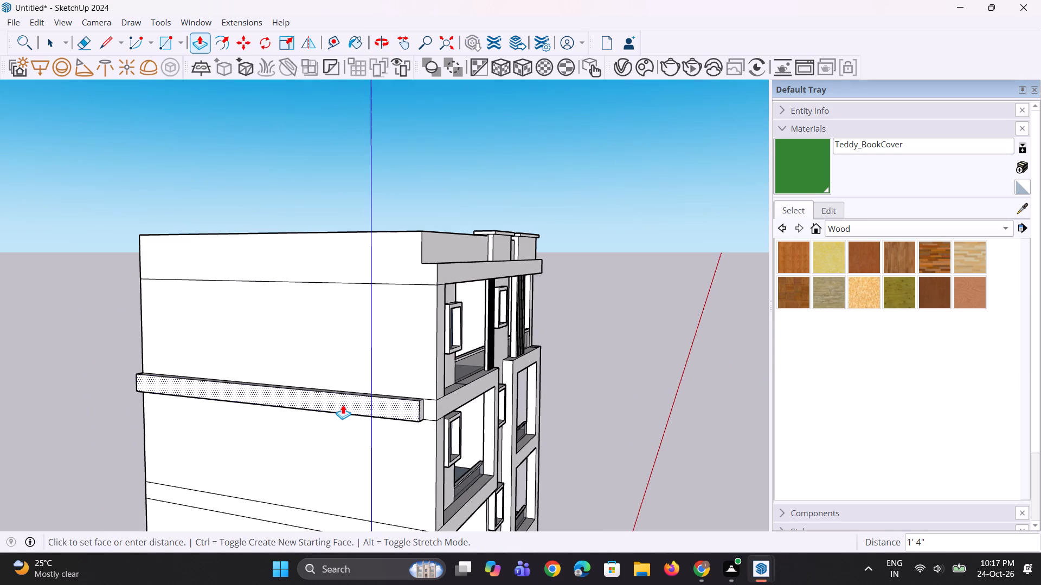
pyautogui.click(343, 405)
# Push/Pull the projecting band's front end face about 2' 1 9/16" forward to the building's front corner.
pyautogui.scroll(4, 417, 410)
pyautogui.click(423, 411)
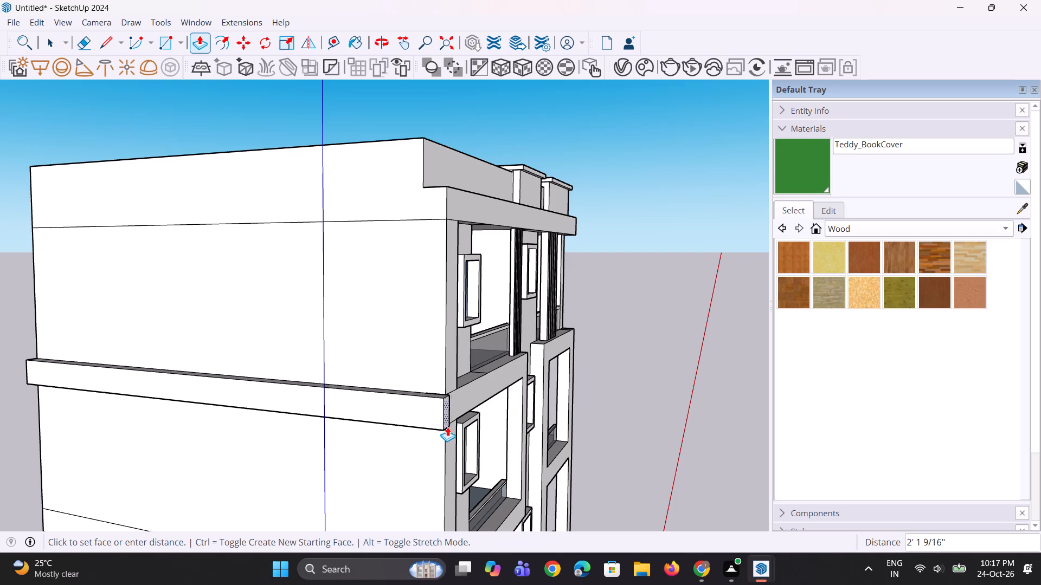
pyautogui.click(444, 435)
# Copy the short edge at the front end of the projecting band's underside about 10 1/4" inward along the band.
pyautogui.scroll(-10, 435, 387)
pyautogui.scroll(1, 414, 435)
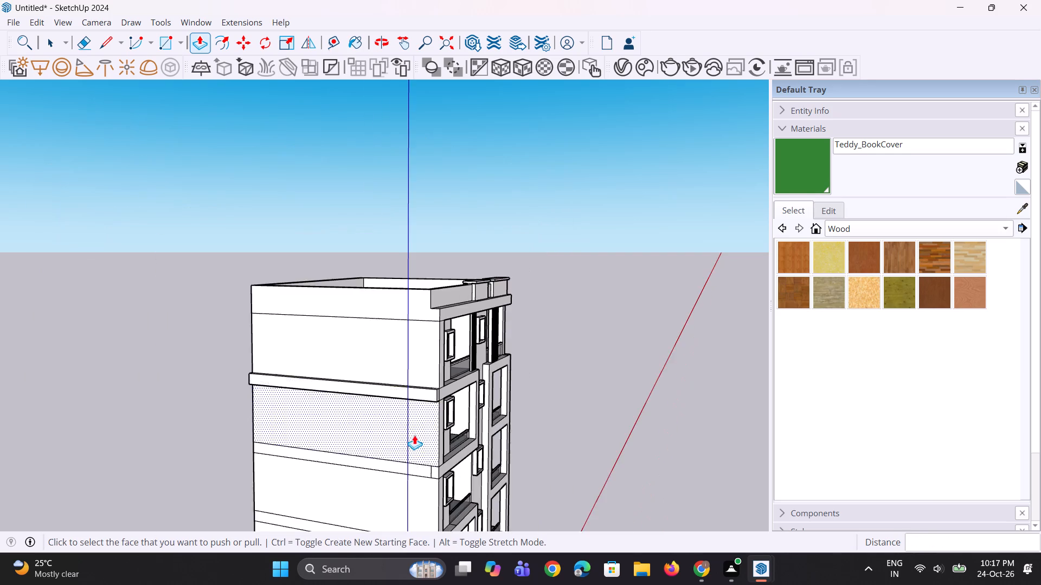
pyautogui.moveTo(414, 435); pyautogui.dragTo(503, 301, button='middle')
pyautogui.scroll(6, 497, 313)
pyautogui.press('space')
pyautogui.scroll(2, 484, 334)
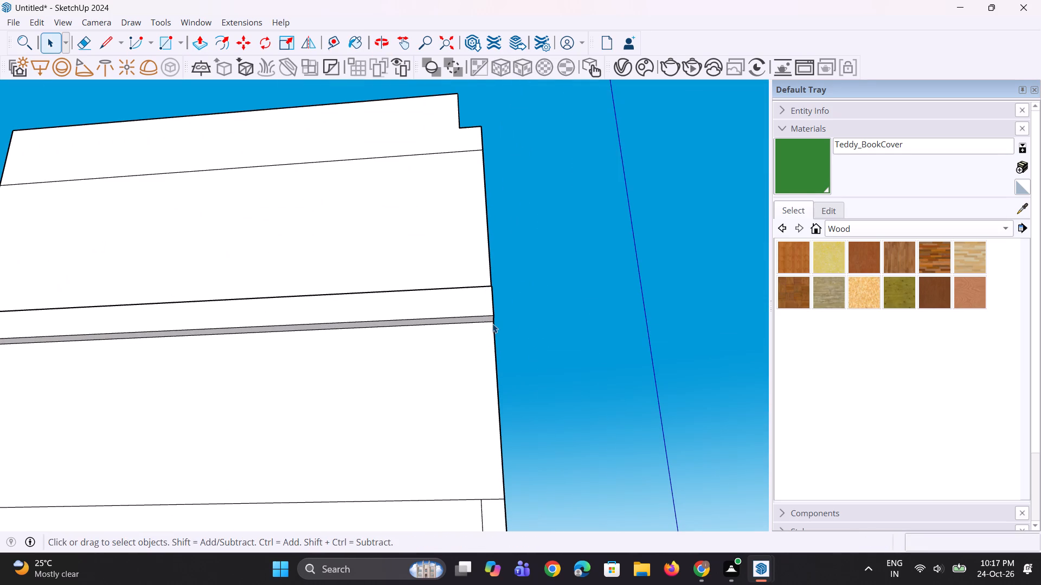
pyautogui.click(493, 323)
pyautogui.scroll(11, 493, 323)
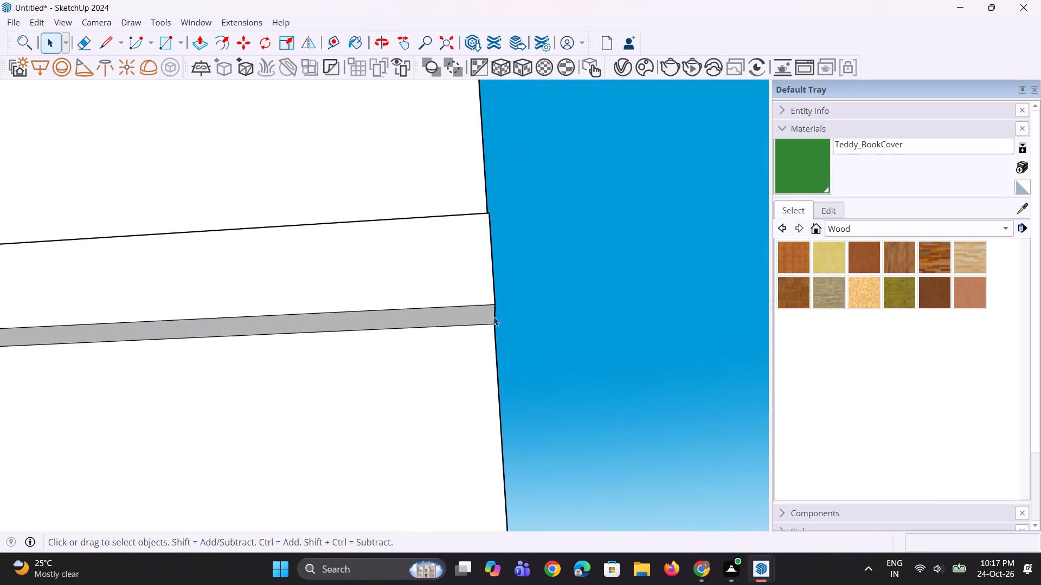
pyautogui.click(493, 316)
pyautogui.press('m')
pyautogui.click(494, 327)
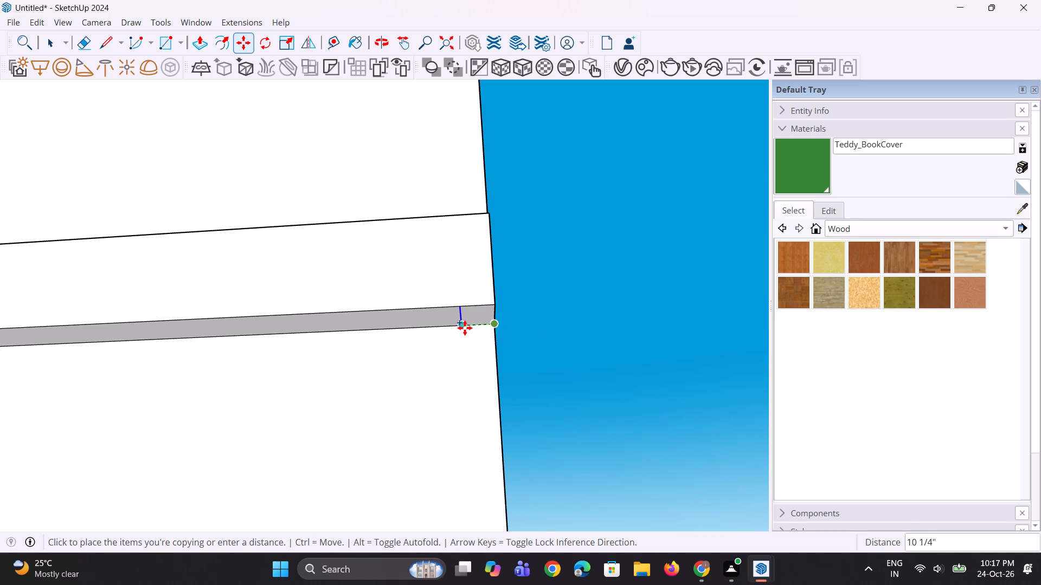
pyautogui.click(464, 328)
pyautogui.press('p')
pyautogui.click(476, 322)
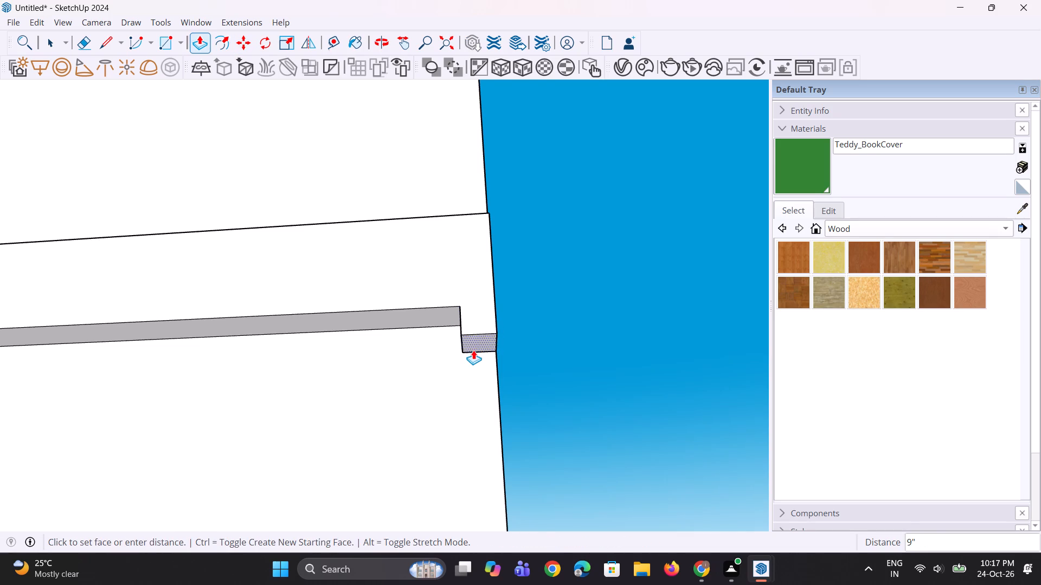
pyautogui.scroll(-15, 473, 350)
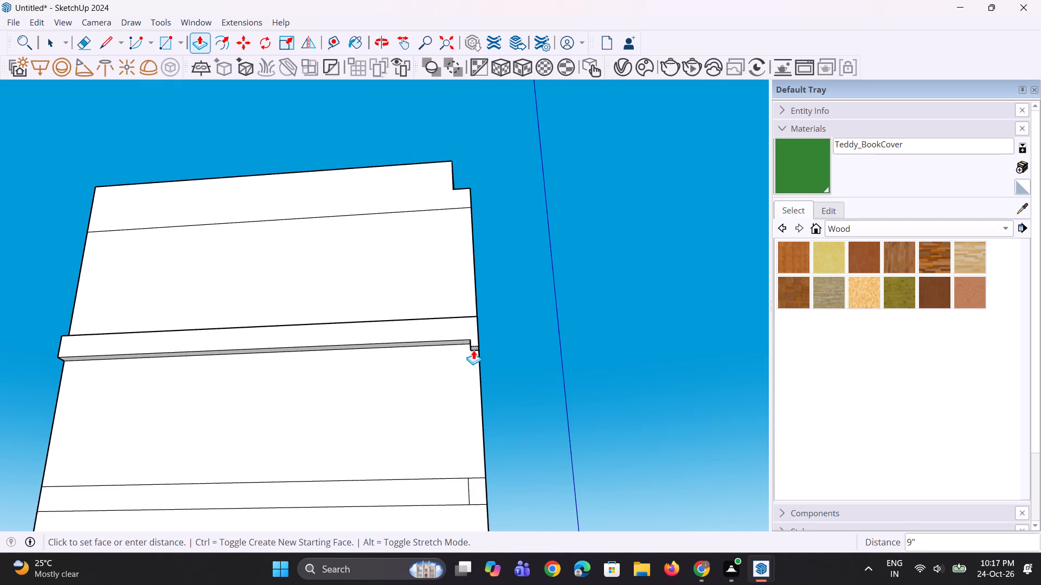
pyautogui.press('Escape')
# Copy the short edge at the rear end of the projecting band's underside about 2' 10 1/2" inward along the band.
pyautogui.scroll(-5, 473, 350)
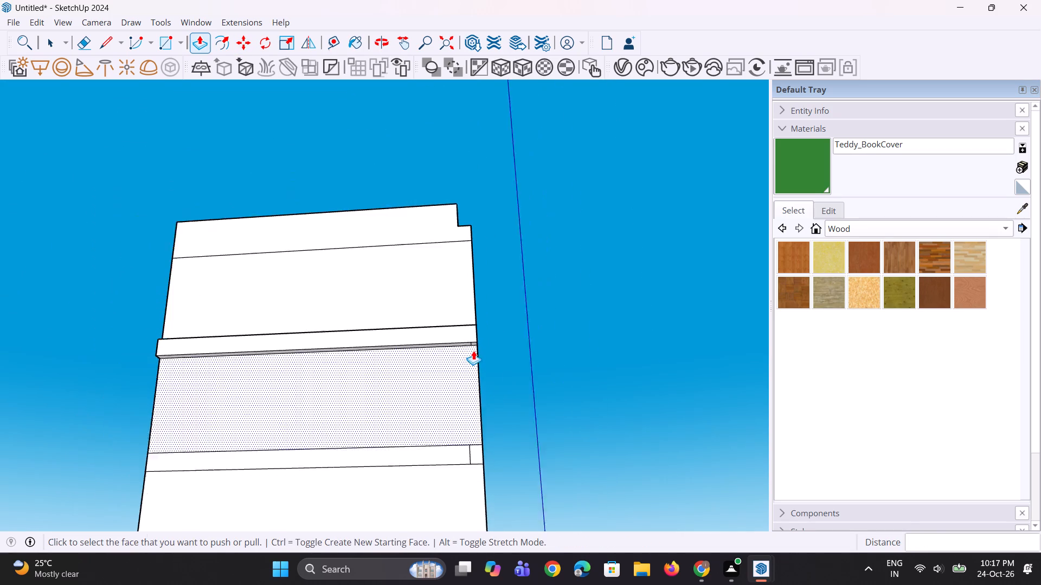
pyautogui.moveTo(316, 341); pyautogui.dragTo(428, 292, button='middle')
pyautogui.press('space')
pyautogui.scroll(4, 295, 337)
pyautogui.press('space')
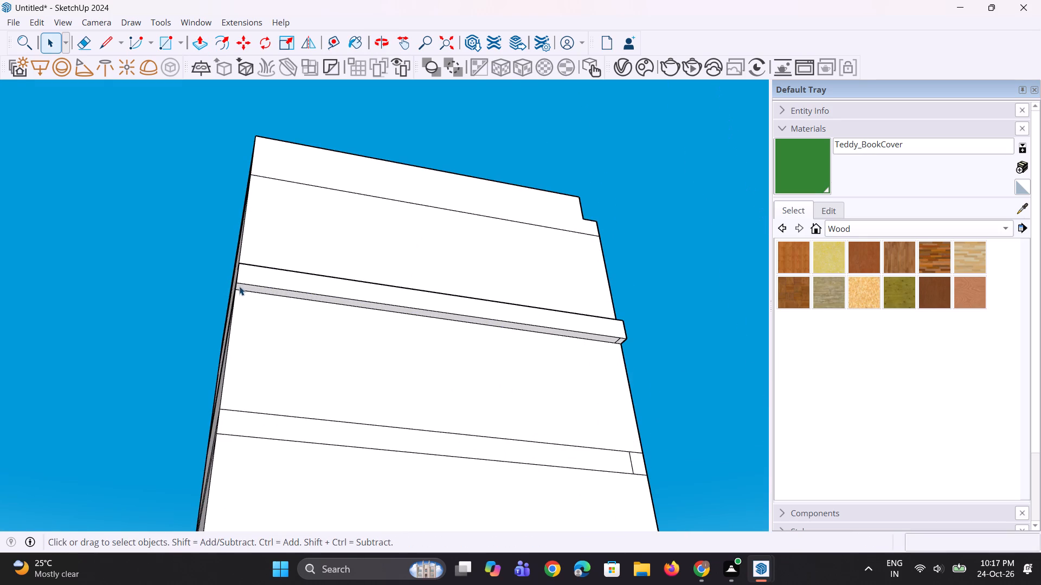
pyautogui.click(235, 286)
pyautogui.scroll(4, 236, 287)
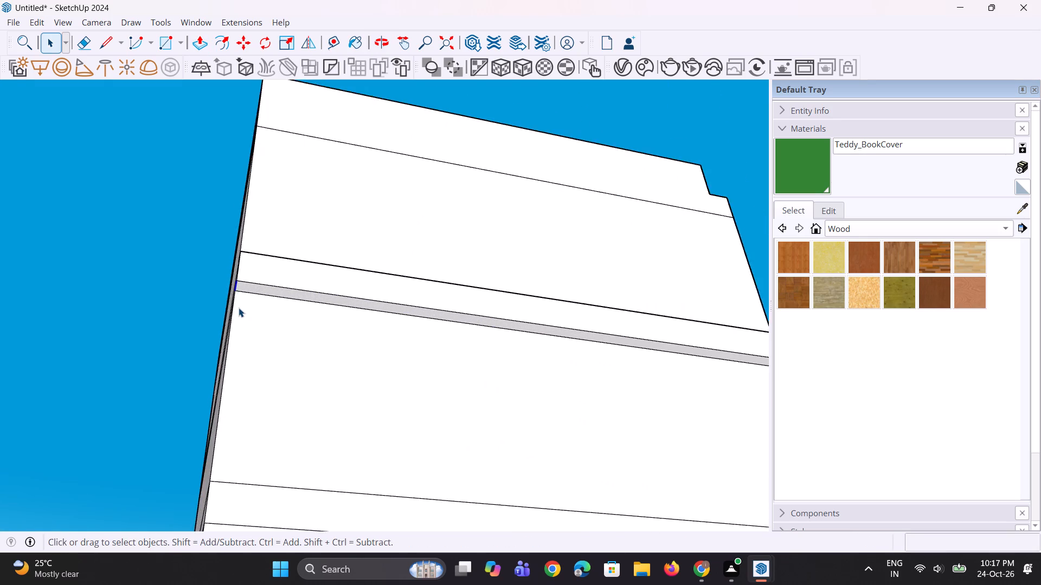
pyautogui.scroll(5, 239, 308)
pyautogui.press('m')
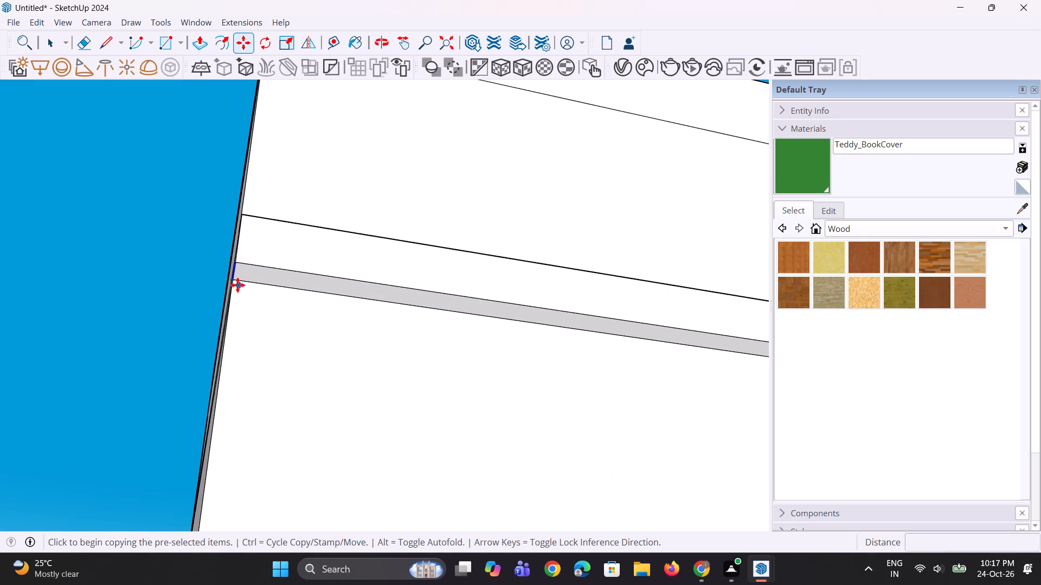
pyautogui.click(234, 282)
pyautogui.click(300, 285)
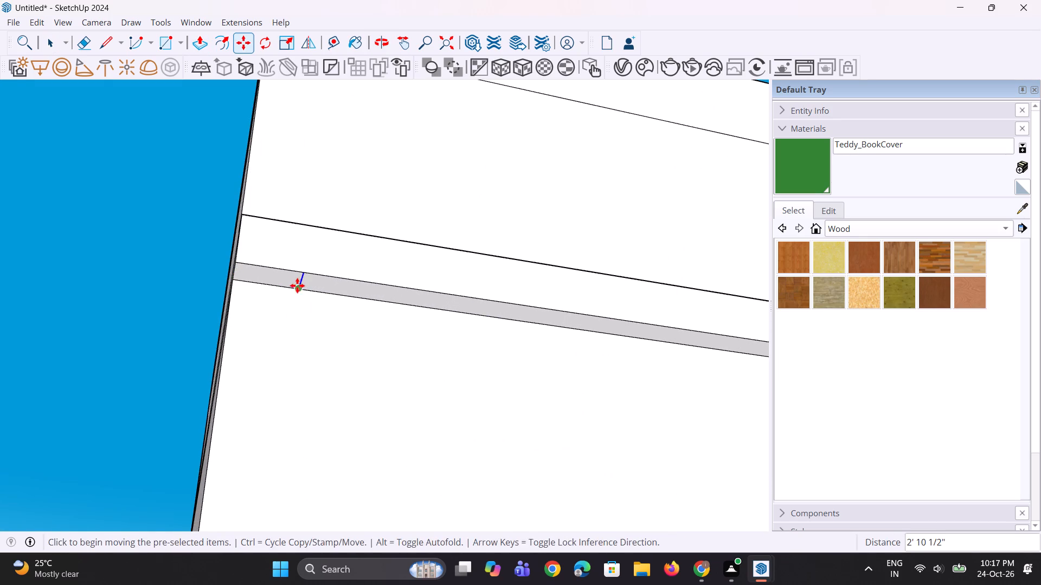
# Push/Pull the rear underside piece down into a vertical strip reaching the next floor band's lower edge, with a final 2' 6 5/8" pull.
pyautogui.press('p')
pyautogui.click(291, 283)
pyautogui.scroll(-10, 279, 334)
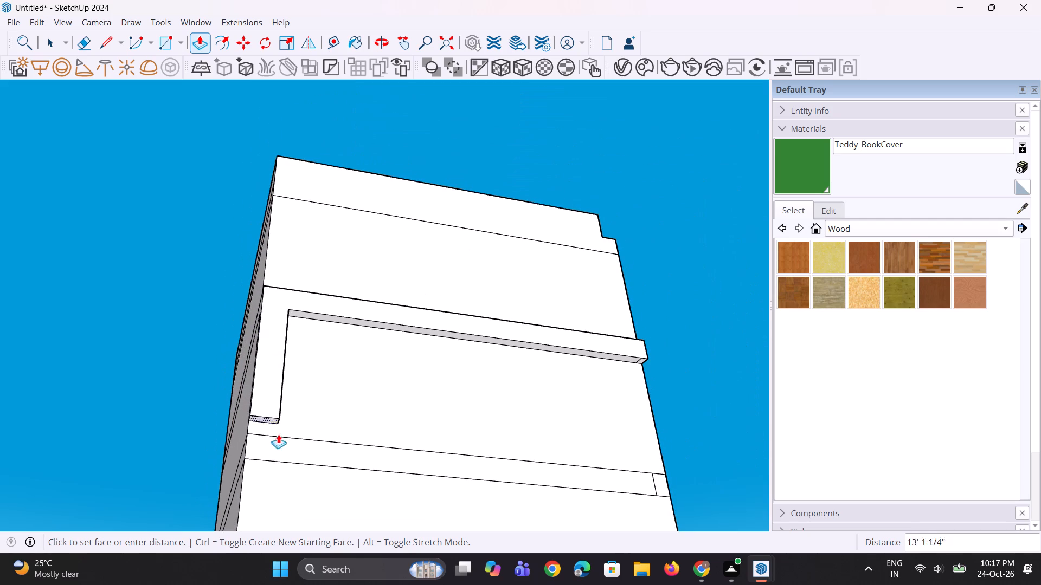
pyautogui.click(286, 459)
pyautogui.click(260, 435)
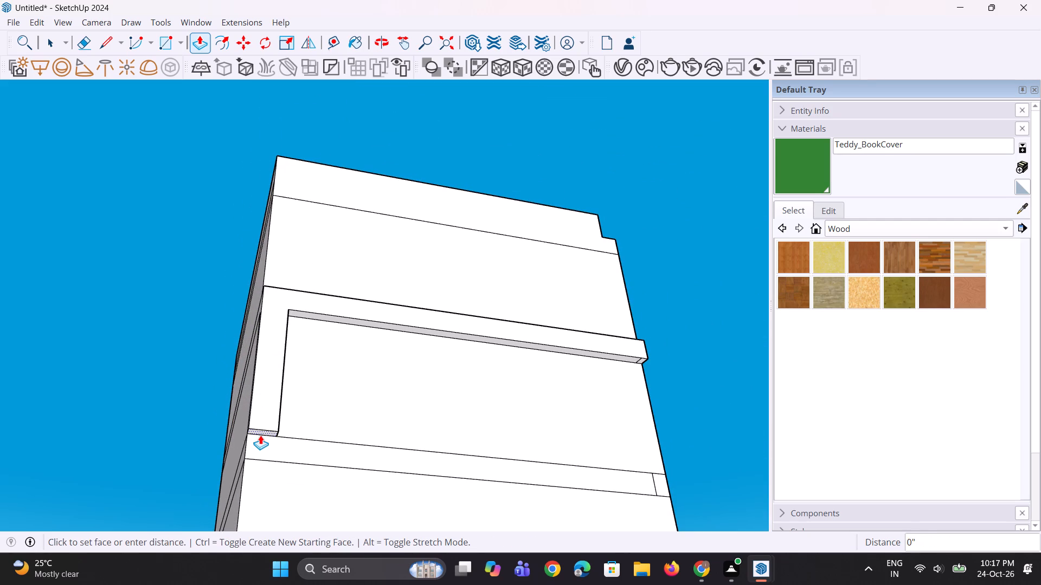
pyautogui.click(293, 465)
# Draw a line across the strip's inner side face, level with the upper edge of the floor band it meets.
pyautogui.moveTo(338, 437); pyautogui.dragTo(173, 451, button='middle')
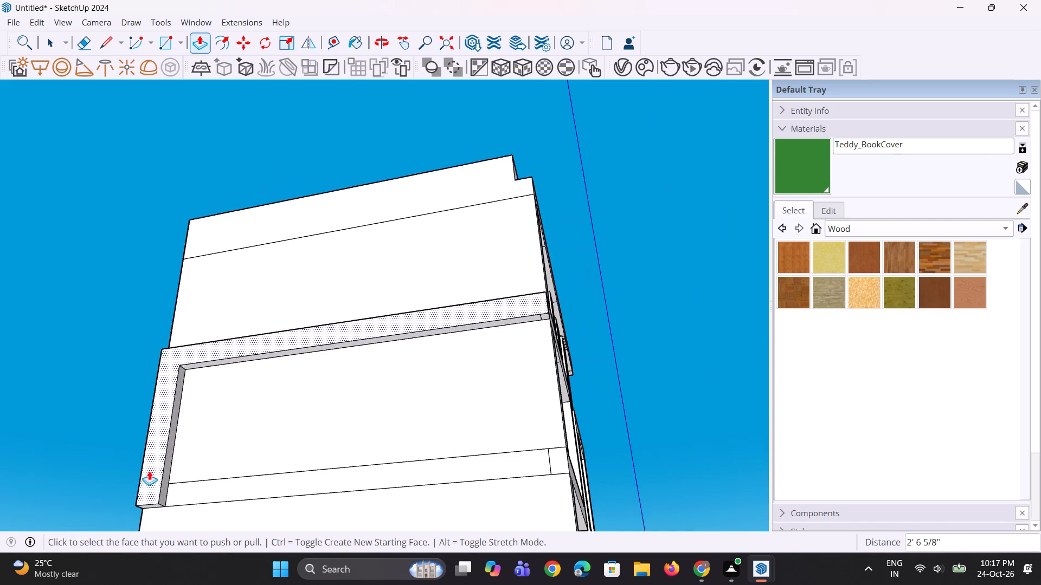
pyautogui.scroll(7, 149, 493)
pyautogui.press('l')
pyautogui.scroll(3, 187, 480)
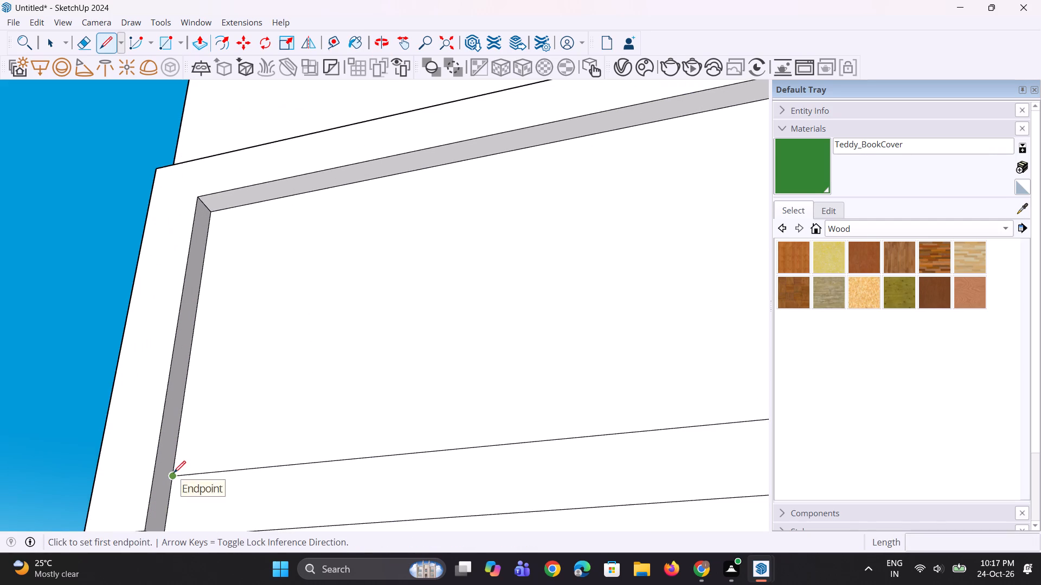
pyautogui.click(173, 473)
pyautogui.click(156, 469)
# Push/Pull the strip's lower side face forward along the floor band about 42' 1 1/2", plus 1' 8 1/2" to the building's front corner.
pyautogui.moveTo(205, 500); pyautogui.dragTo(171, 516, button='middle')
pyautogui.press('p')
pyautogui.click(158, 512)
pyautogui.scroll(-7, 222, 485)
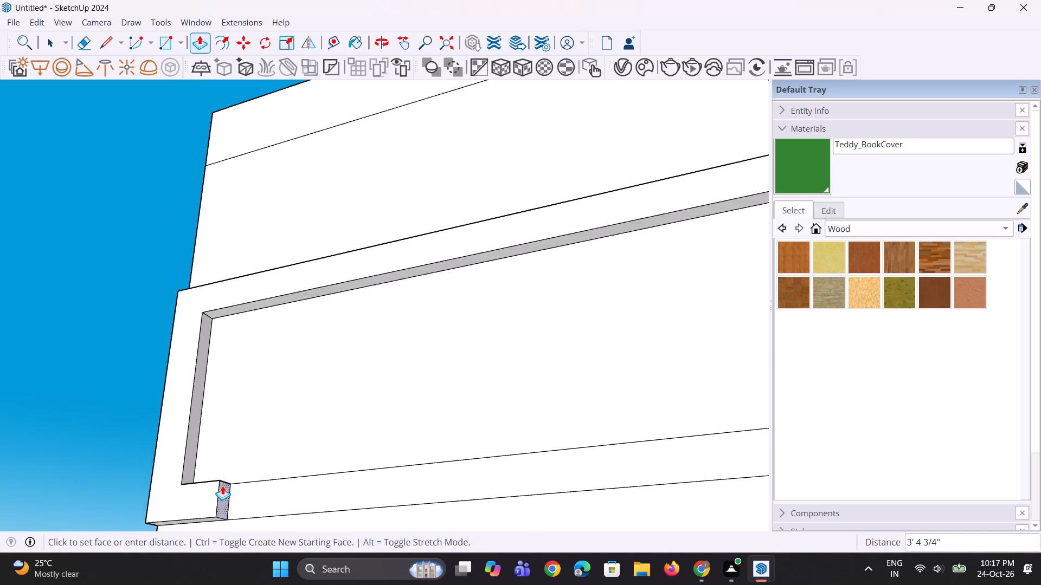
pyautogui.scroll(-10, 222, 485)
pyautogui.click(422, 498)
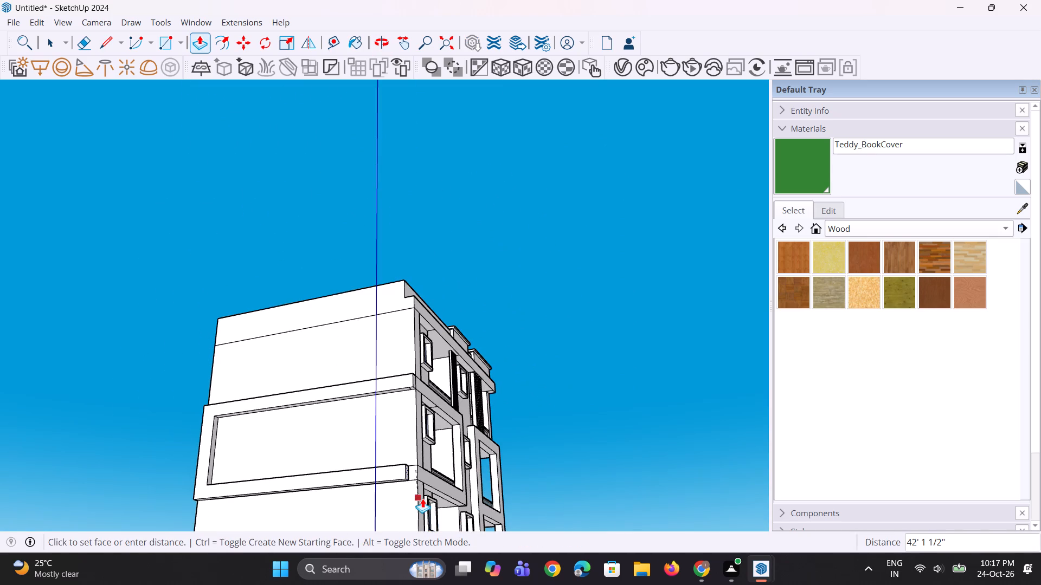
pyautogui.scroll(7, 408, 467)
pyautogui.click(408, 468)
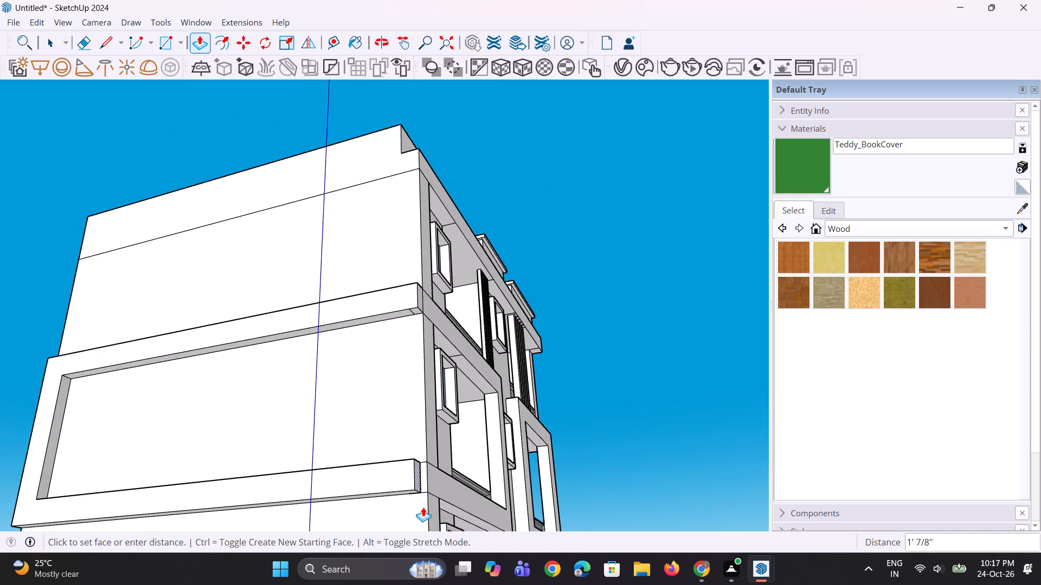
pyautogui.click(428, 511)
# Push/Pull the next floor band down, beneath the plain storey under the new frame, outward 1' 4".
pyautogui.scroll(-5, 408, 408)
pyautogui.moveTo(321, 417); pyautogui.dragTo(333, 492, button='middle')
pyautogui.scroll(-5, 337, 435)
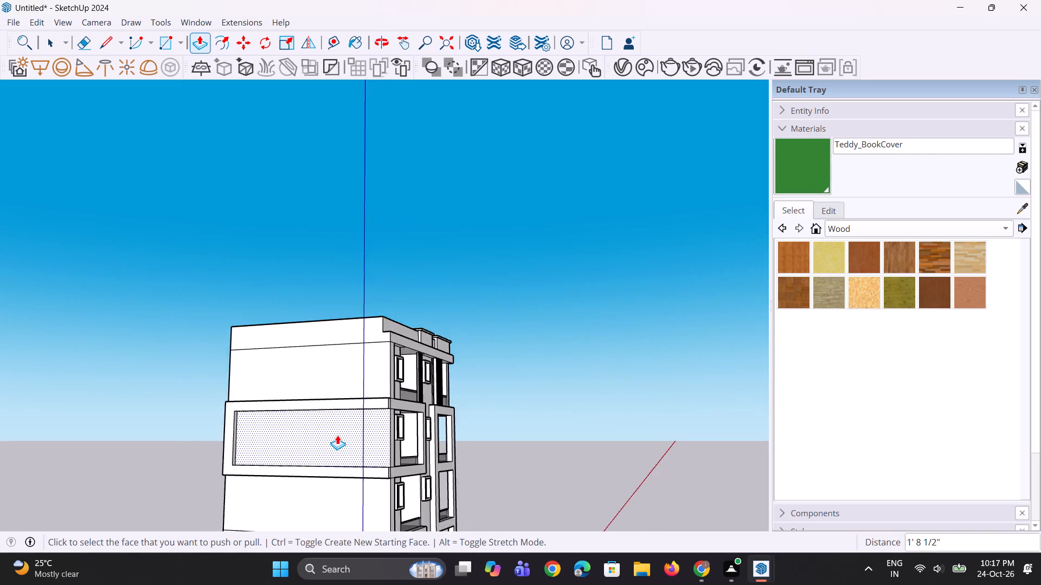
pyautogui.scroll(4, 337, 435)
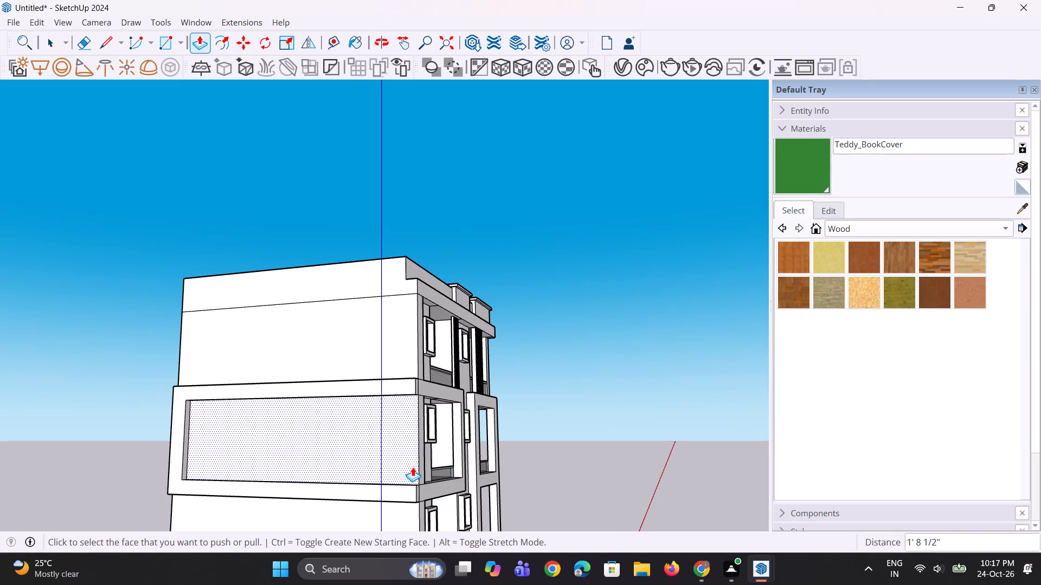
pyautogui.scroll(-4, 588, 371)
pyautogui.scroll(-4, 552, 318)
pyautogui.scroll(-5, 467, 400)
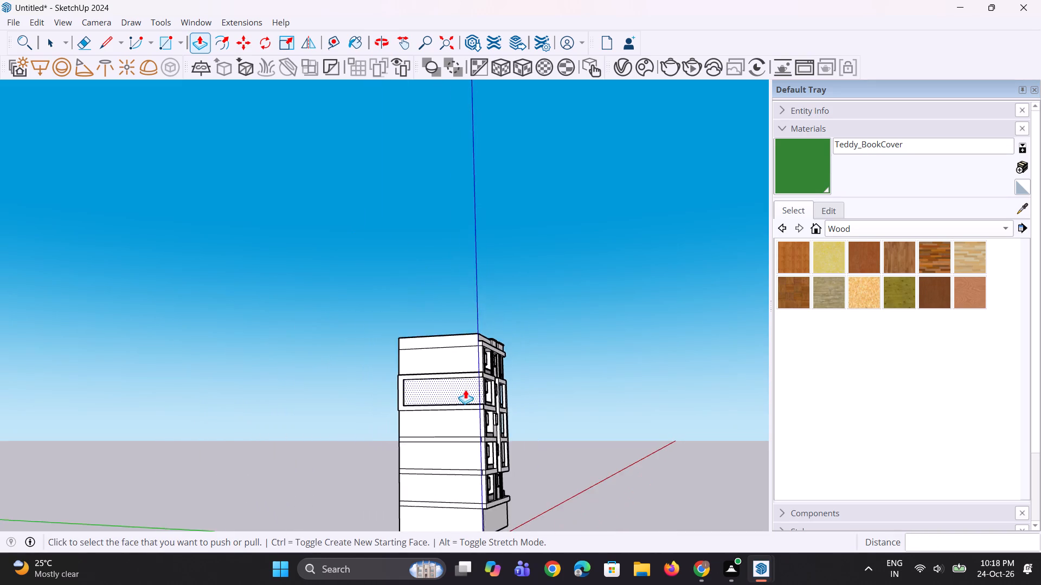
pyautogui.scroll(7, 458, 446)
pyautogui.click(480, 439)
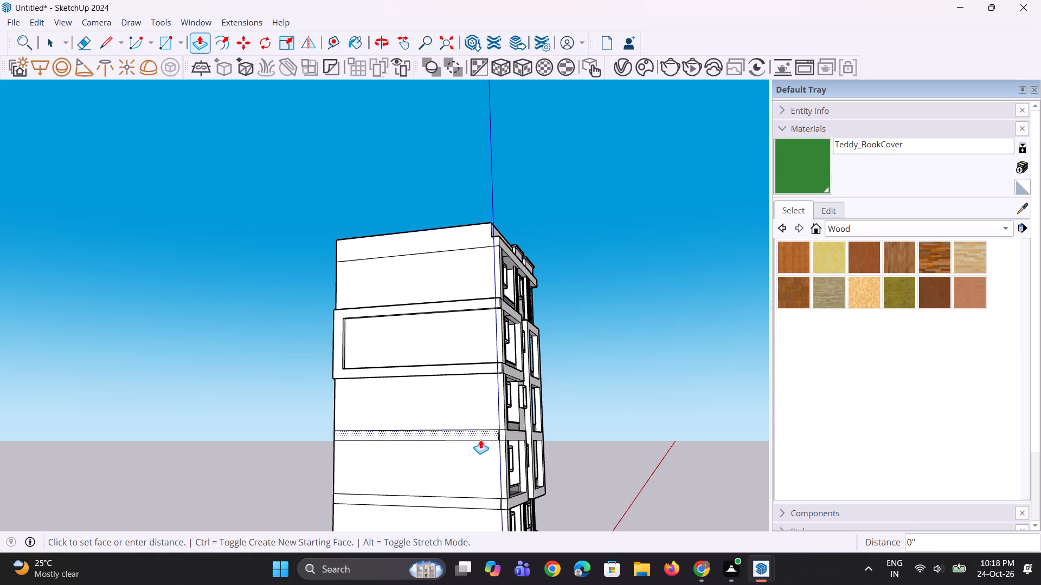
pyautogui.click(477, 370)
# Push/Pull this lower projecting band's front end face about 1' 8 1/2" forward to the building's front corner.
pyautogui.scroll(2, 496, 466)
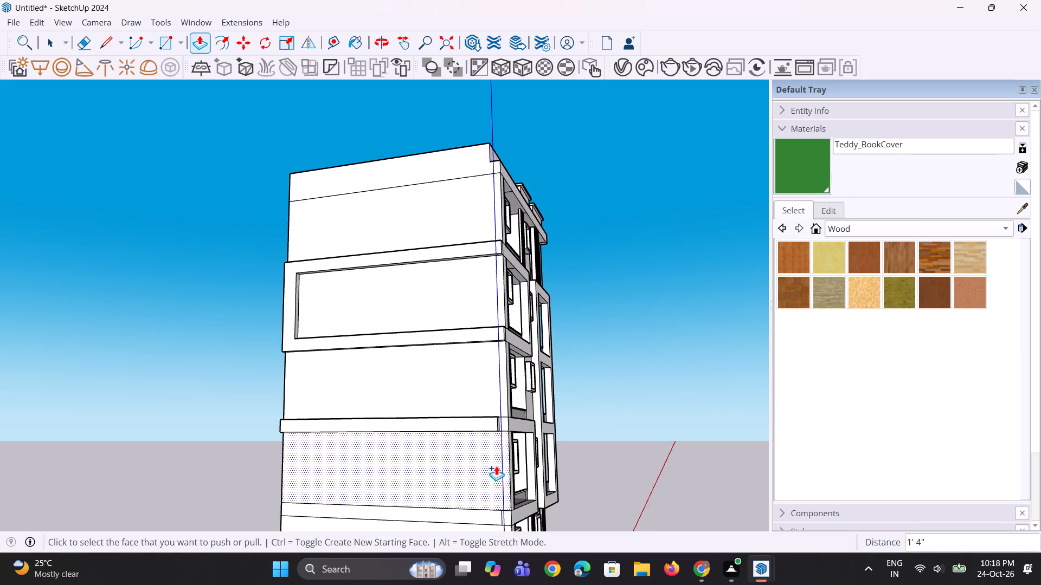
pyautogui.scroll(5, 496, 466)
pyautogui.moveTo(522, 432); pyautogui.dragTo(472, 429, button='middle')
pyautogui.scroll(3, 459, 418)
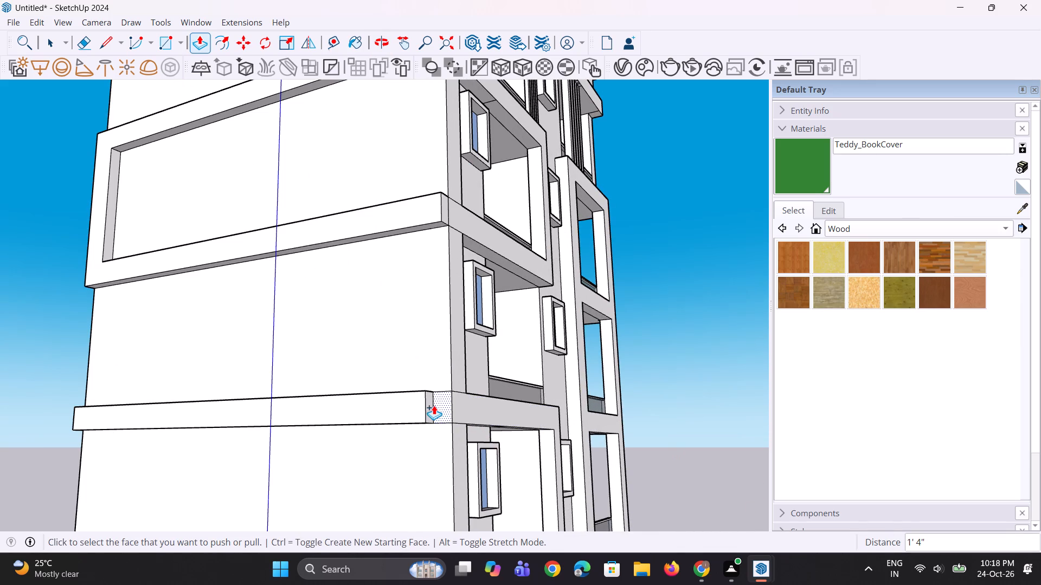
pyautogui.click(430, 405)
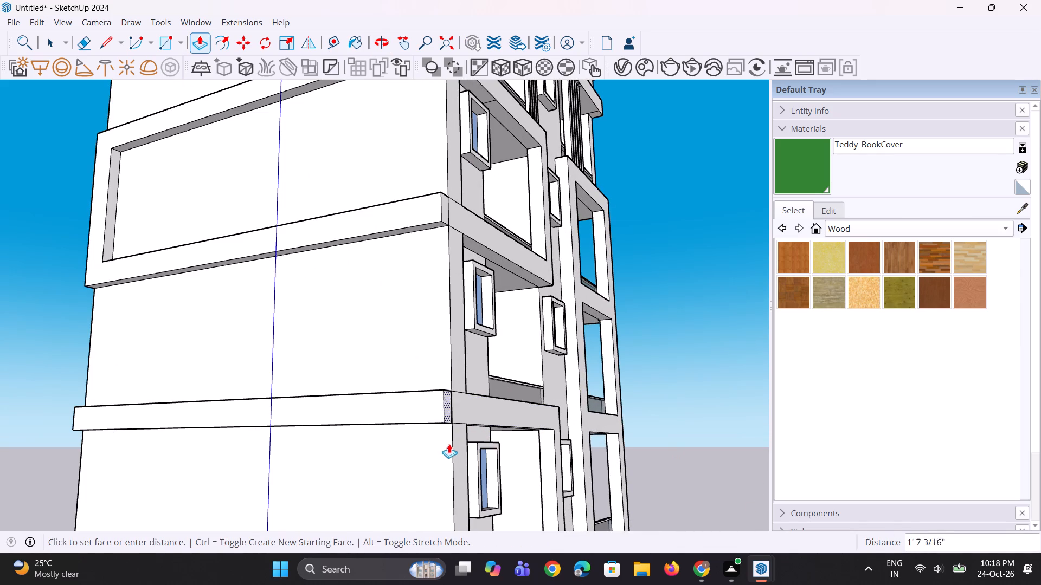
pyautogui.click(452, 446)
# Copy the short edge at the rear end of the lower projecting band's underside a short distance inward along the band.
pyautogui.scroll(-4, 462, 443)
pyautogui.moveTo(273, 440); pyautogui.dragTo(478, 403, button='middle')
pyautogui.scroll(-5, 479, 403)
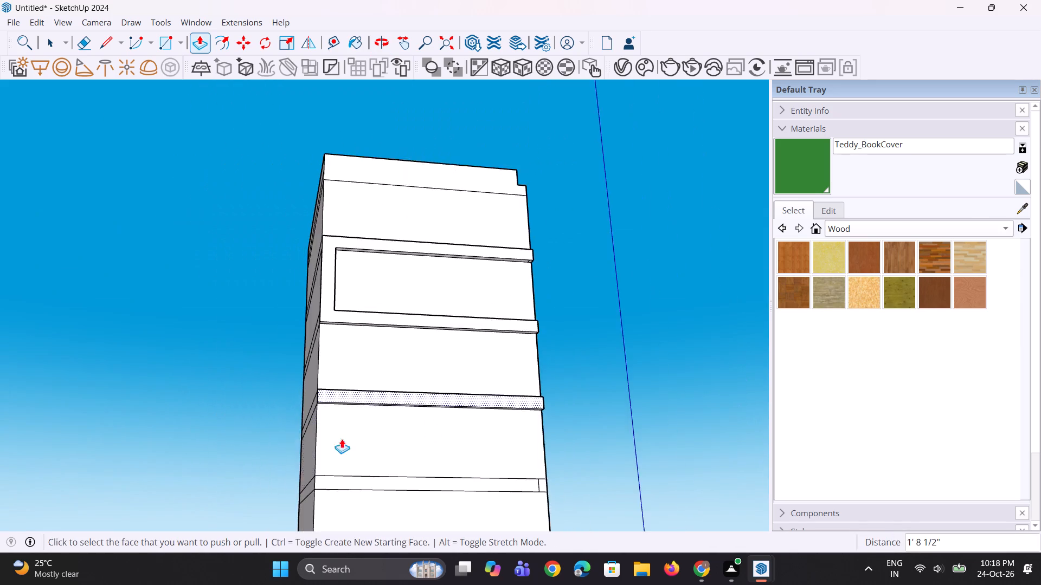
pyautogui.scroll(1, 274, 448)
pyautogui.moveTo(274, 448); pyautogui.dragTo(311, 337, button='middle')
pyautogui.scroll(7, 349, 327)
pyautogui.press('space')
pyautogui.scroll(2, 331, 294)
pyautogui.press('space')
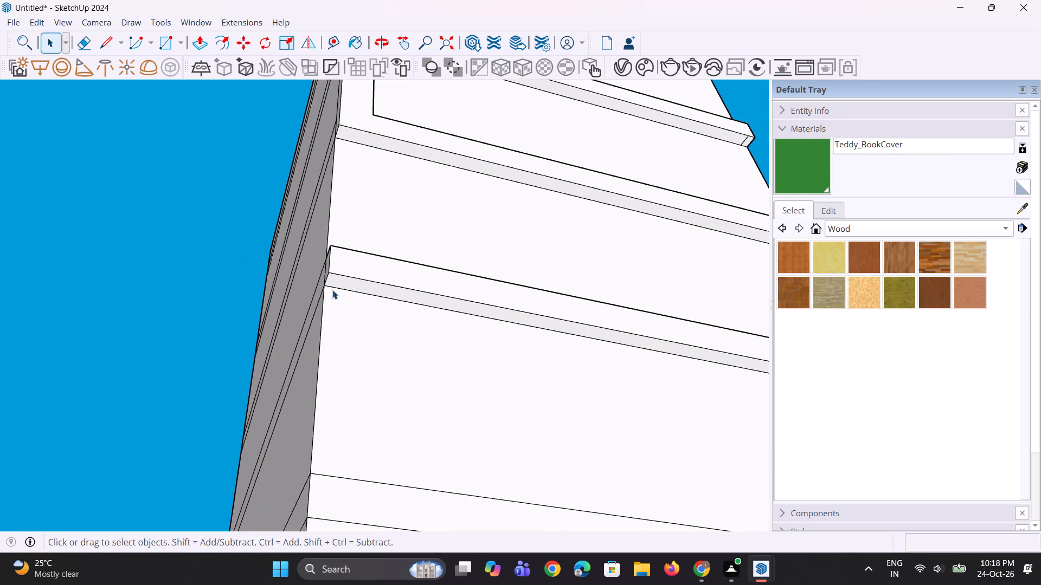
pyautogui.scroll(4, 332, 290)
pyautogui.click(325, 268)
pyautogui.scroll(3, 326, 269)
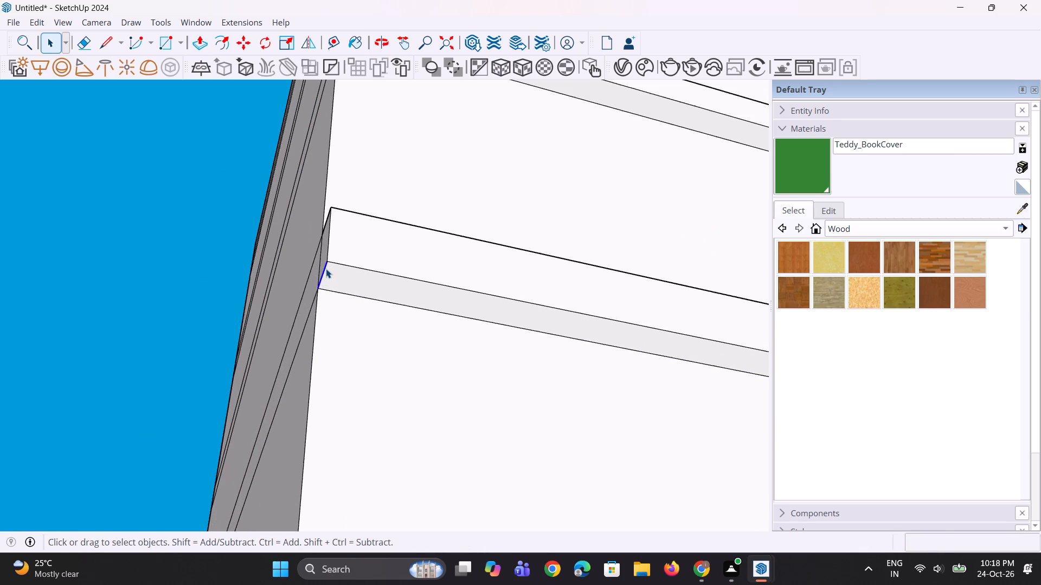
pyautogui.press('m')
pyautogui.keyDown('ctrl'); pyautogui.scroll(2, 326, 269); pyautogui.keyUp('ctrl')
pyautogui.click(329, 265)
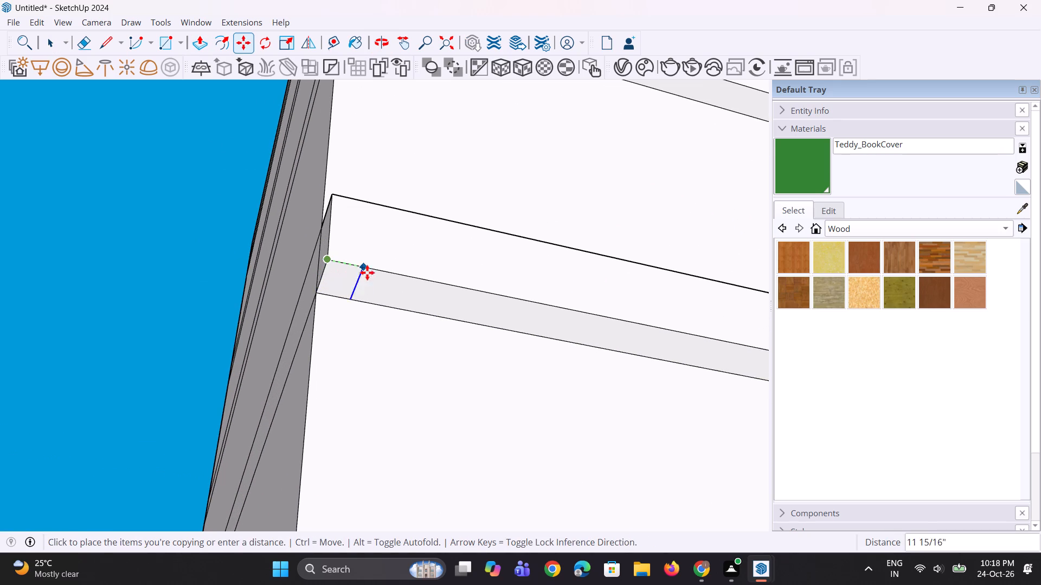
pyautogui.click(416, 284)
# Push/Pull the lower band's rear underside piece down to the next floor band's lower edge, with a final 2' 6 5/8" pull.
pyautogui.press('p')
pyautogui.click(403, 287)
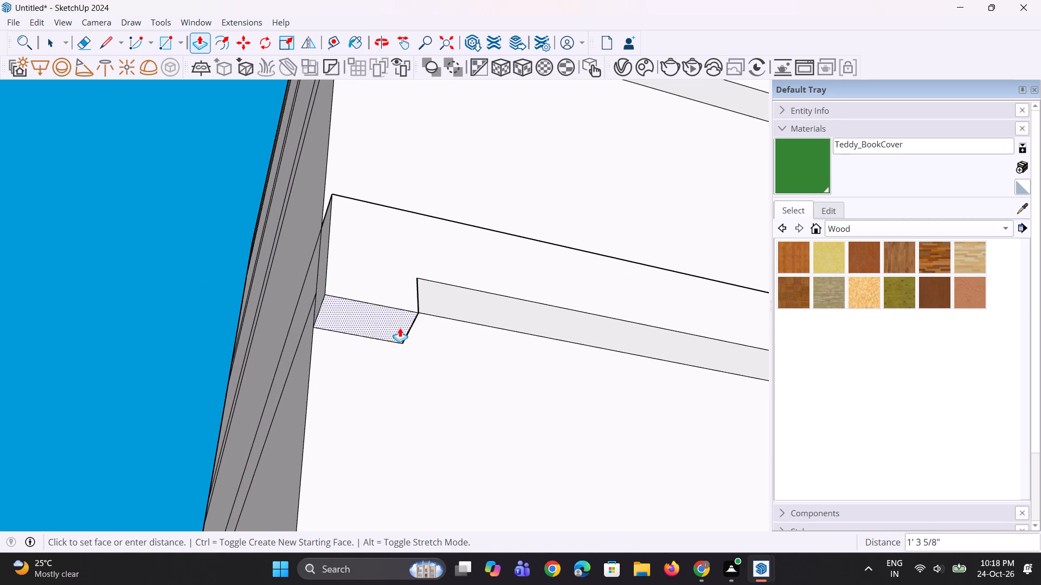
pyautogui.scroll(-19, 388, 330)
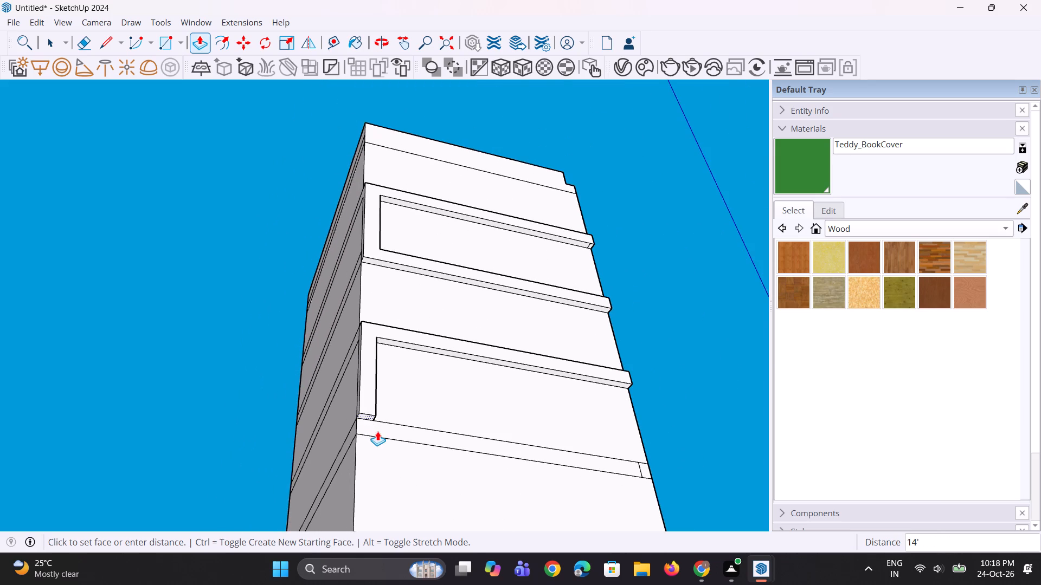
pyautogui.click(377, 432)
pyautogui.scroll(6, 360, 425)
pyautogui.click(368, 415)
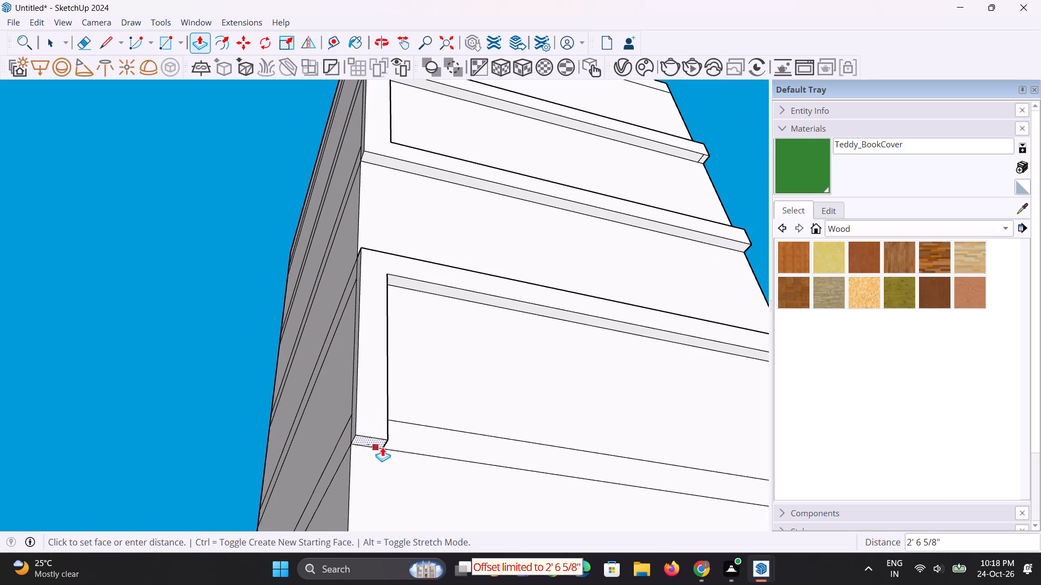
pyautogui.click(397, 452)
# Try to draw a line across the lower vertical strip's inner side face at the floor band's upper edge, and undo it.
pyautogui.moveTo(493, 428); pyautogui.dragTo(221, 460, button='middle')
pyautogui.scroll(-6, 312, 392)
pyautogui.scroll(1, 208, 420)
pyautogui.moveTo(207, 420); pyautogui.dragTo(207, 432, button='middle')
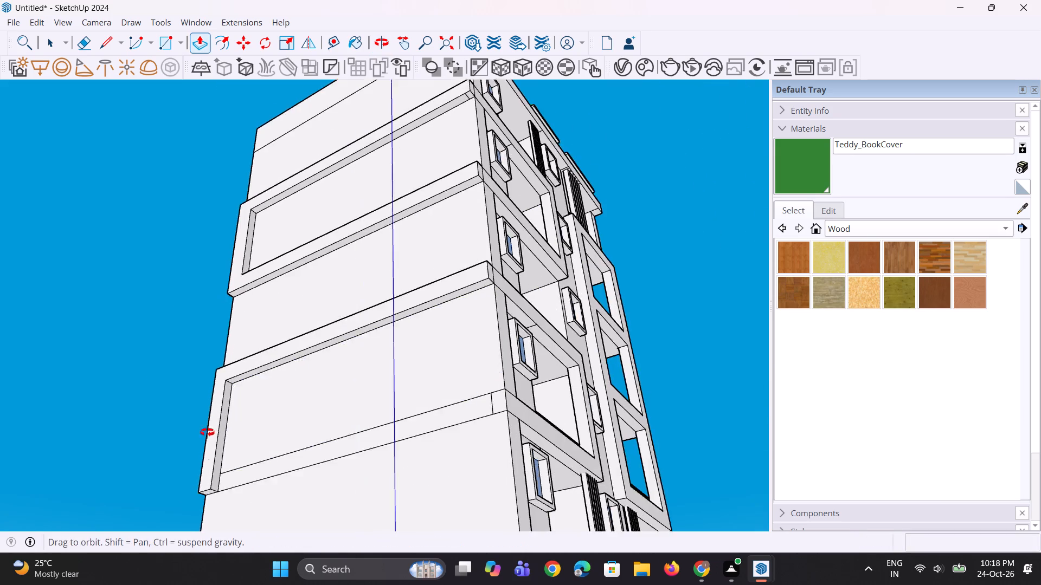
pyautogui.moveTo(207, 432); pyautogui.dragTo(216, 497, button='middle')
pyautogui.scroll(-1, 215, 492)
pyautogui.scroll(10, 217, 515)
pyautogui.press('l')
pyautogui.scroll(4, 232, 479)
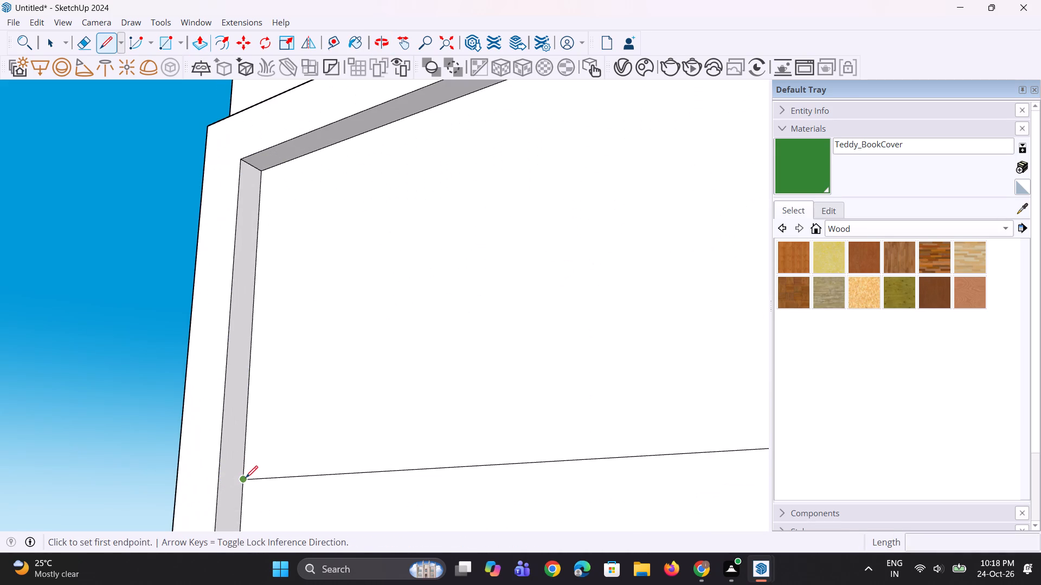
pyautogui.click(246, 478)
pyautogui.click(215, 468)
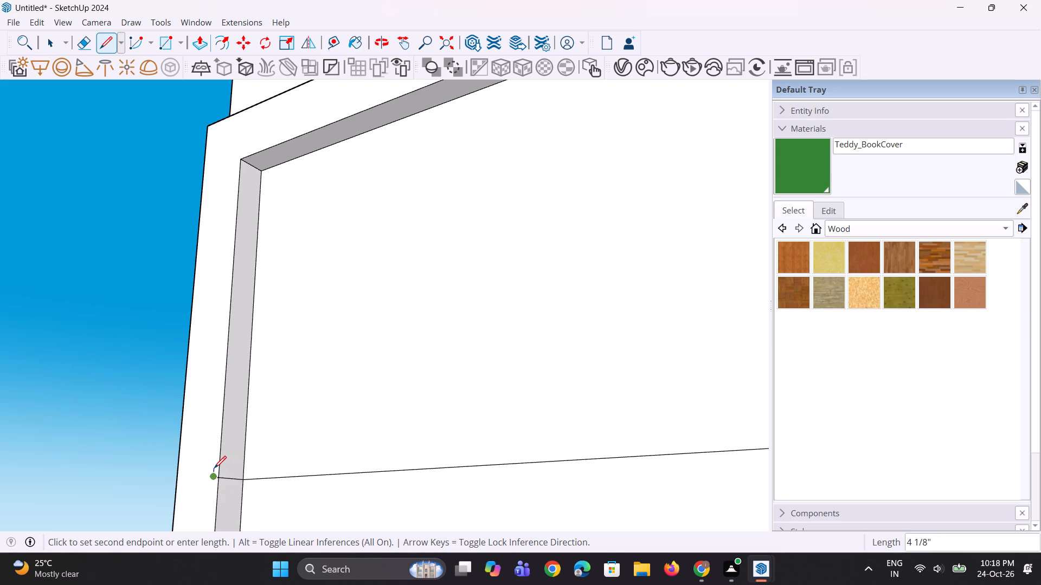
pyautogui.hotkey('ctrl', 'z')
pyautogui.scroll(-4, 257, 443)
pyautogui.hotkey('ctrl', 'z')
# Draw a 1' 4" line across the lower strip's inner side face, level with the floor band's upper edge.
pyautogui.keyDown('ctrl'); pyautogui.scroll(2, 261, 474); pyautogui.keyUp('ctrl')
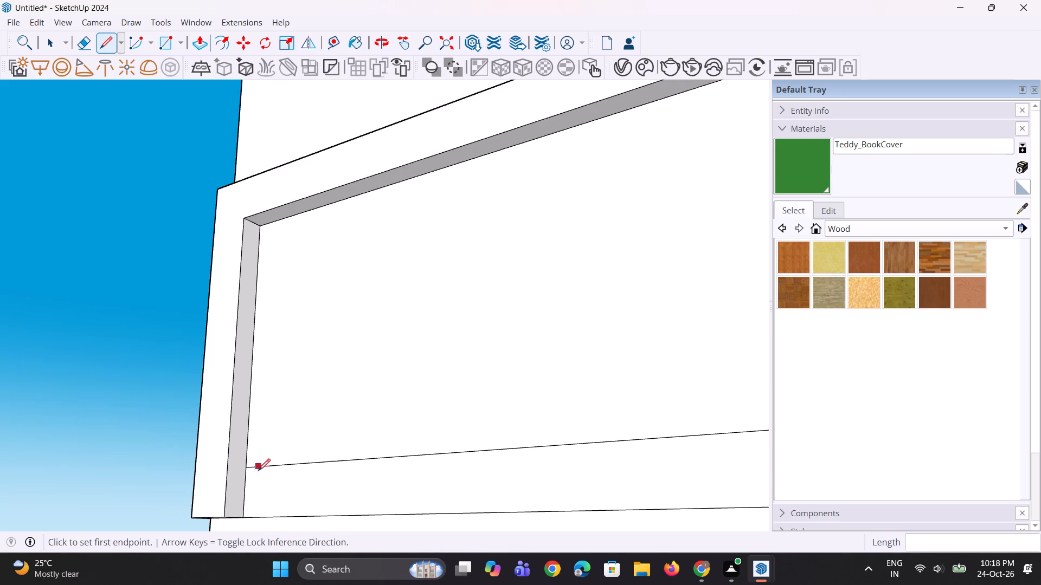
pyautogui.keyDown('ctrl'); pyautogui.scroll(1, 258, 471); pyautogui.keyUp('ctrl')
pyautogui.click(245, 467)
pyautogui.click(224, 462)
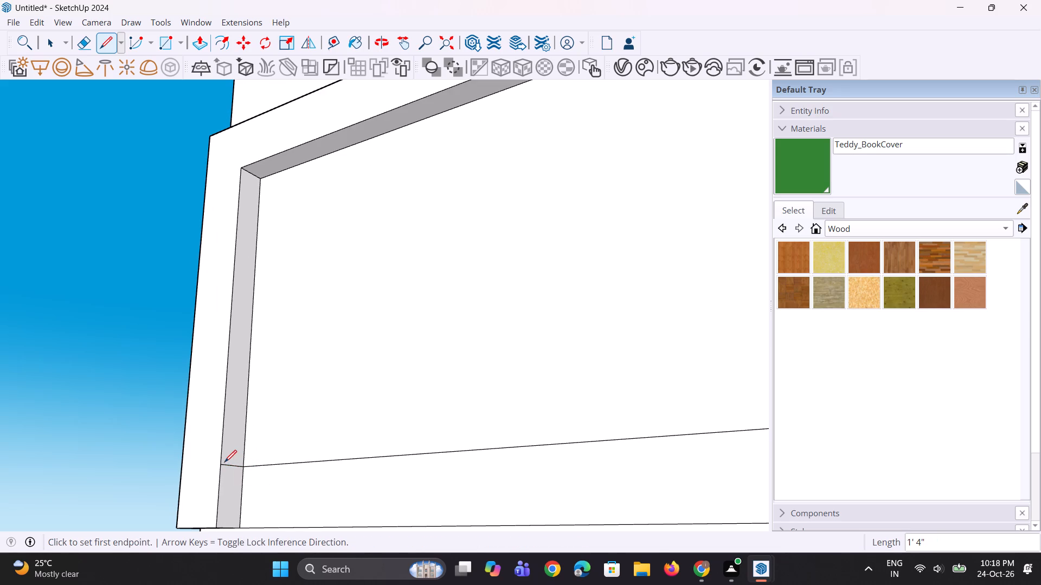
# Push/Pull the lower strip's bottom side face forward along the floor band about 42' 6 15/16", plus 1' 8 1/2" to the front corner.
pyautogui.press('p')
pyautogui.click(230, 476)
pyautogui.scroll(-7, 264, 484)
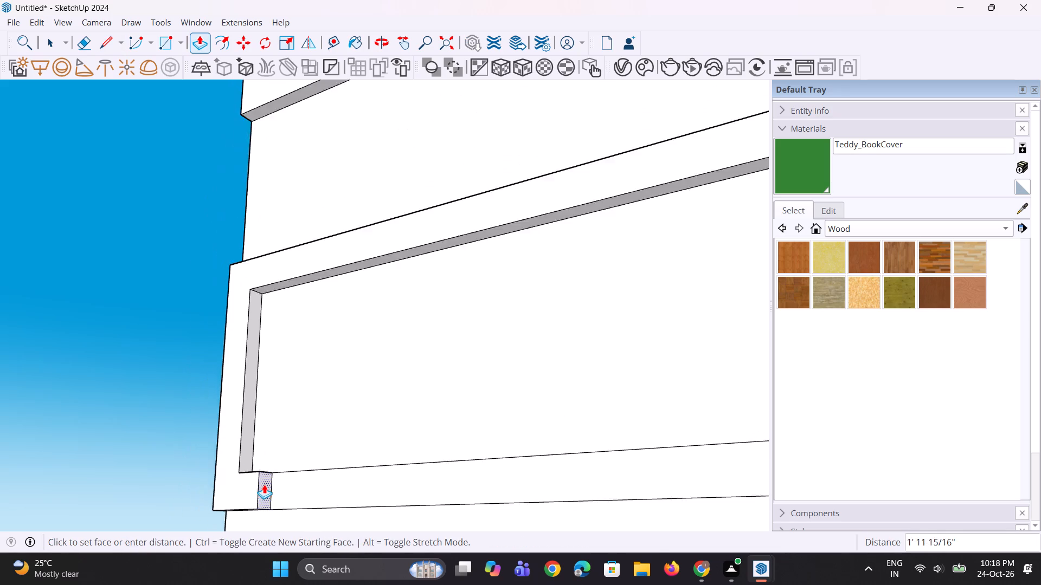
pyautogui.scroll(-10, 264, 484)
pyautogui.click(471, 500)
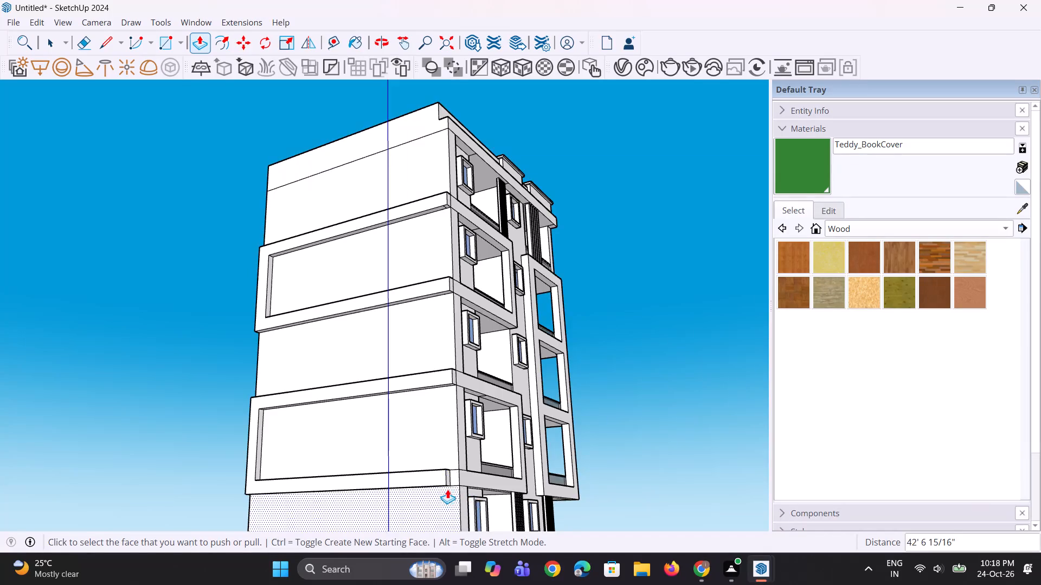
pyautogui.scroll(6, 446, 481)
pyautogui.click(448, 478)
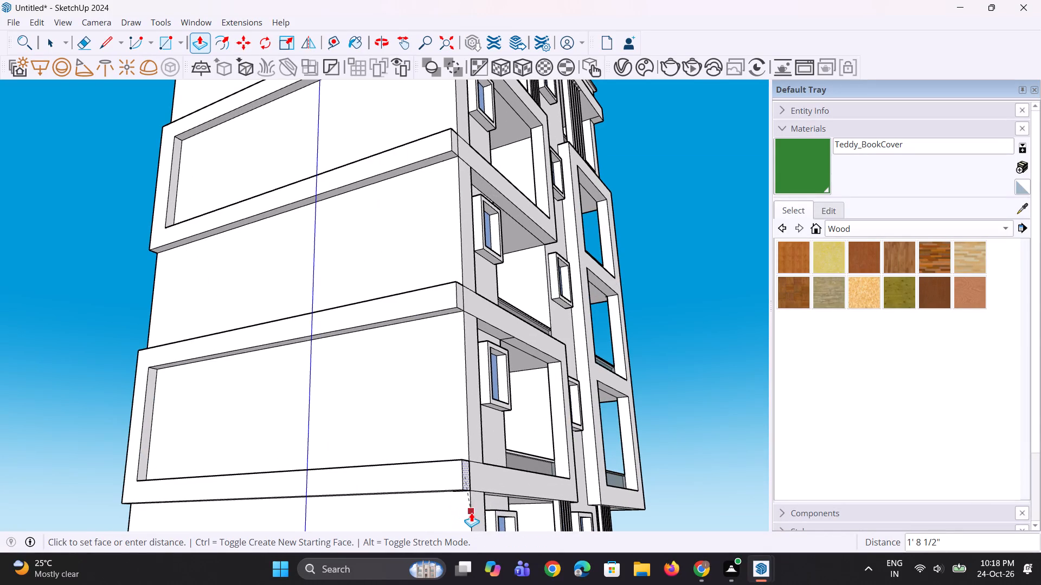
pyautogui.click(471, 512)
pyautogui.scroll(-5, 445, 437)
pyautogui.moveTo(359, 437); pyautogui.dragTo(374, 449, button='middle')
pyautogui.scroll(-2, 374, 450)
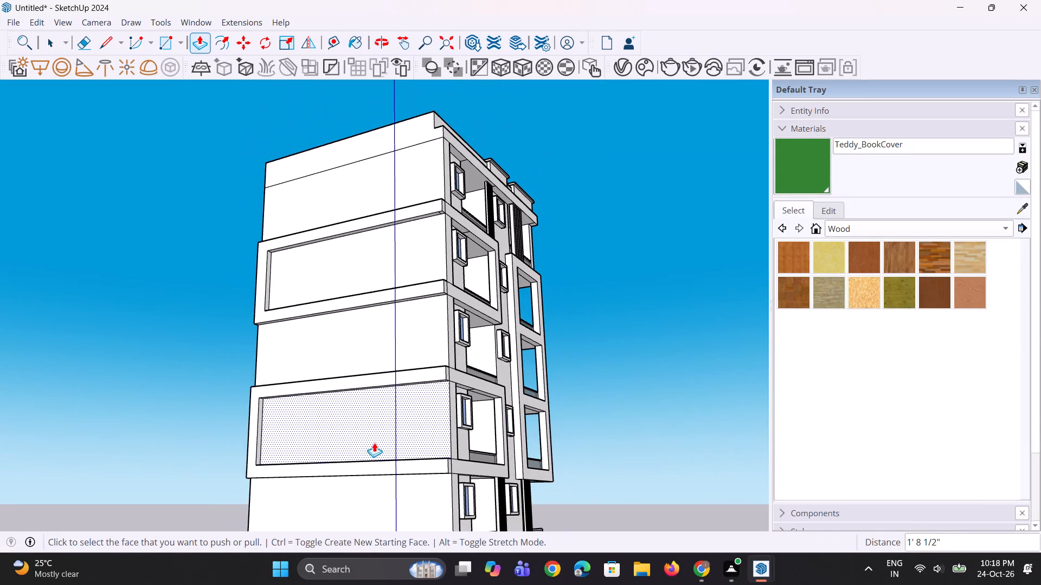
# Push the front face of the lowest floor band back about 7 15/16".
pyautogui.scroll(-10, 416, 407)
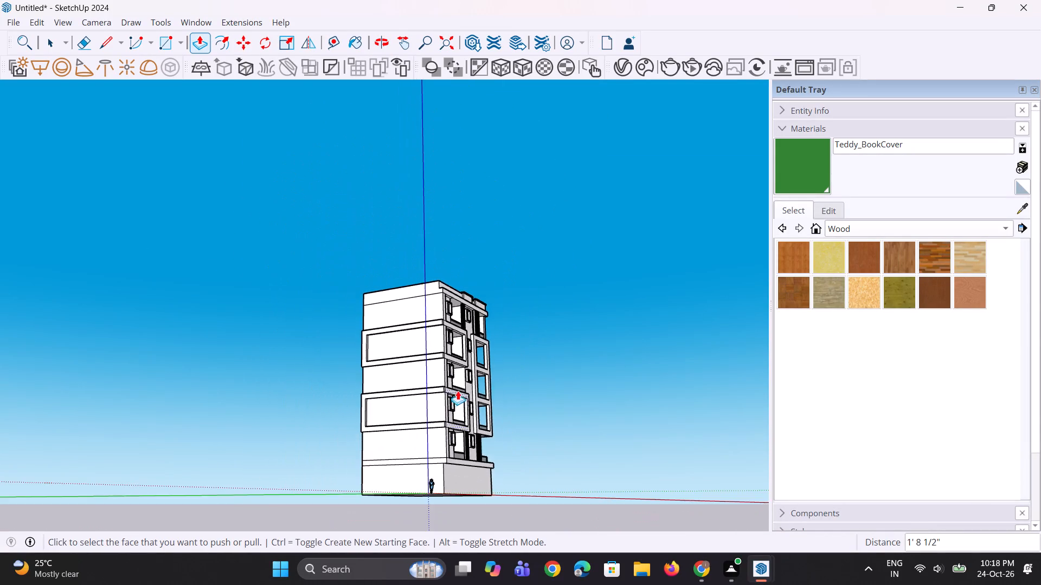
pyautogui.scroll(3, 483, 381)
pyautogui.scroll(5, 430, 489)
pyautogui.moveTo(425, 485); pyautogui.dragTo(470, 511, button='middle')
pyautogui.scroll(5, 459, 485)
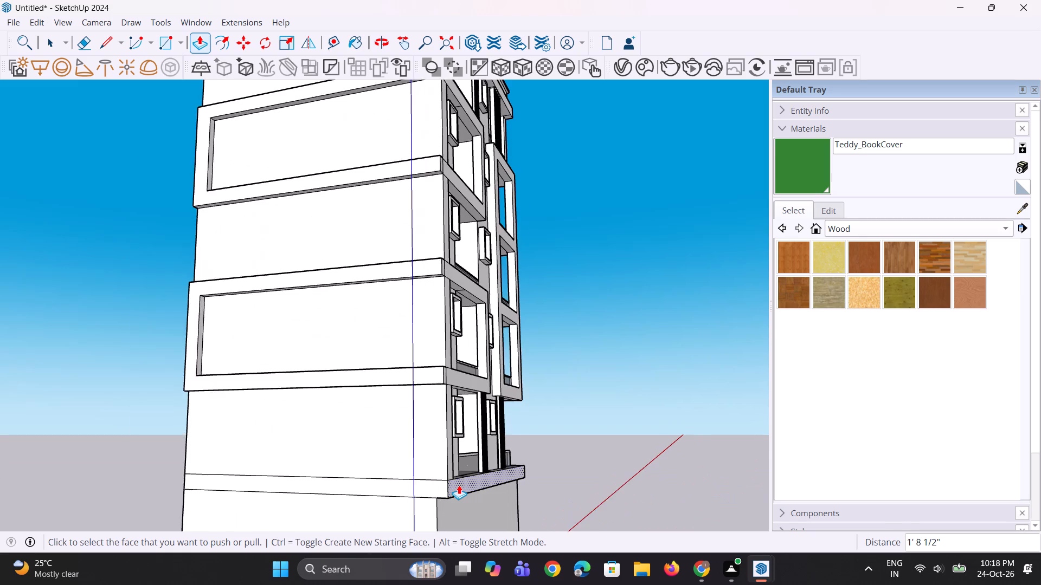
pyautogui.scroll(4, 459, 485)
pyautogui.moveTo(450, 488); pyautogui.dragTo(480, 512, button='middle')
pyautogui.scroll(1, 484, 506)
pyautogui.moveTo(486, 507); pyautogui.dragTo(437, 488, button='middle')
pyautogui.click(440, 490)
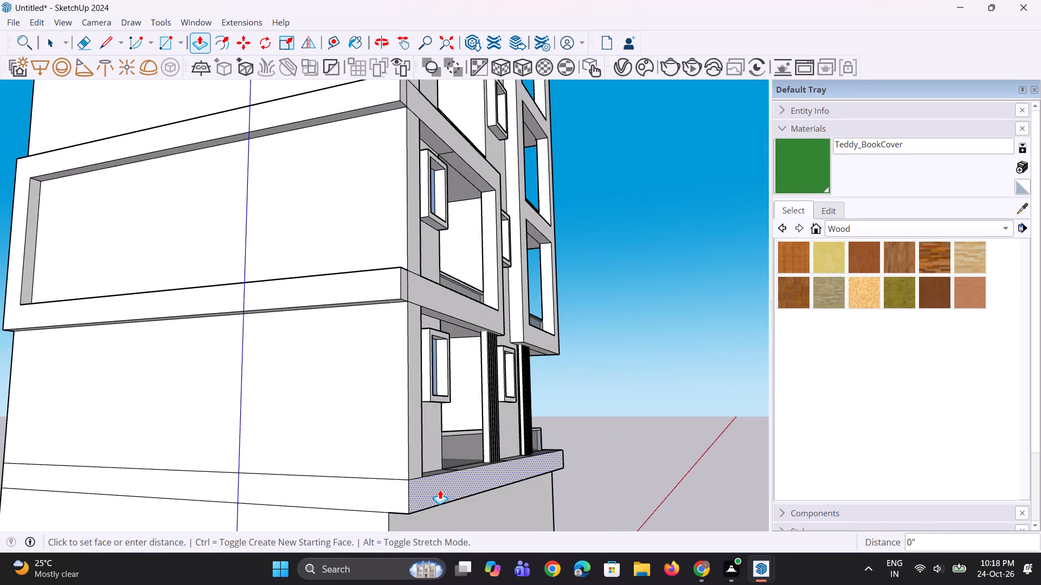
pyautogui.click(433, 461)
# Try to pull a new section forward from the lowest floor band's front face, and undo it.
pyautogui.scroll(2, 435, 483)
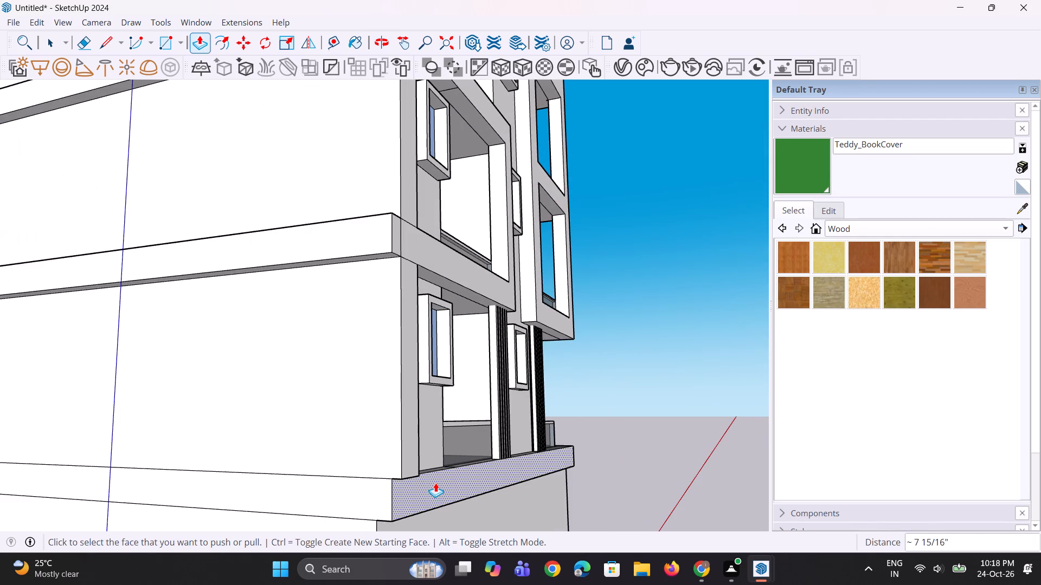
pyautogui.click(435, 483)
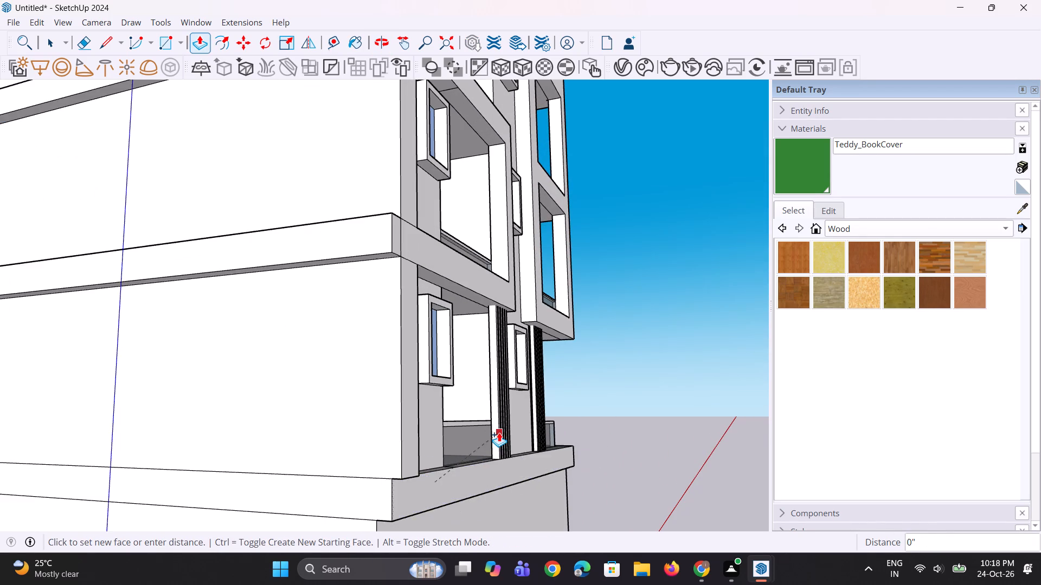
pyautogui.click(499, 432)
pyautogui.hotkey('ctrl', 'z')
# Push the lowest band's front face back about 7 1/4", and pull a new starting face forward about 7 1/4".
pyautogui.keyDown('ctrl'); pyautogui.scroll(3, 425, 498); pyautogui.keyUp('ctrl')
pyautogui.moveTo(425, 498); pyautogui.dragTo(410, 579, button='middle')
pyautogui.scroll(1, 511, 482)
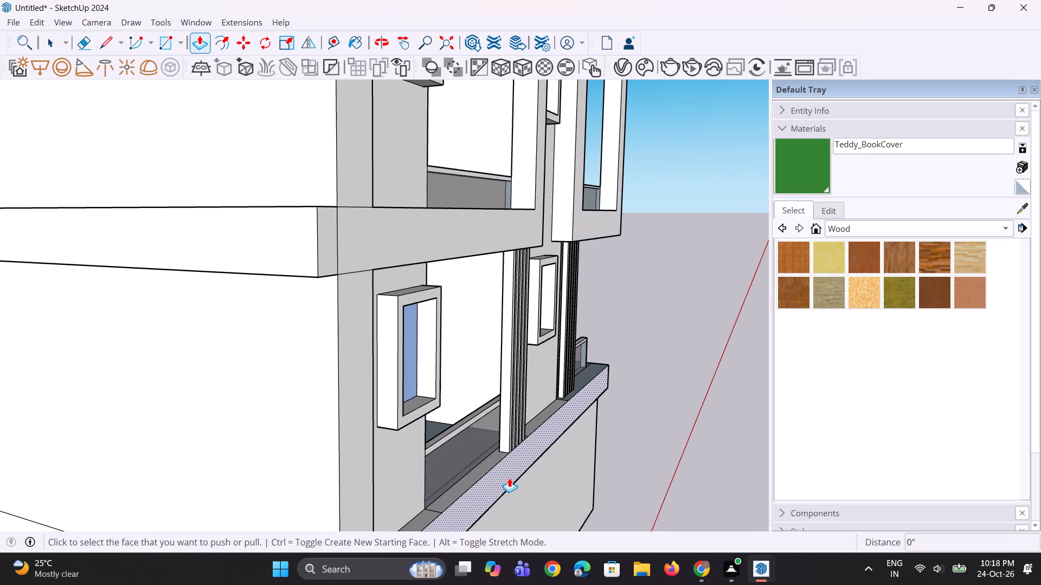
pyautogui.click(508, 477)
pyautogui.click(479, 464)
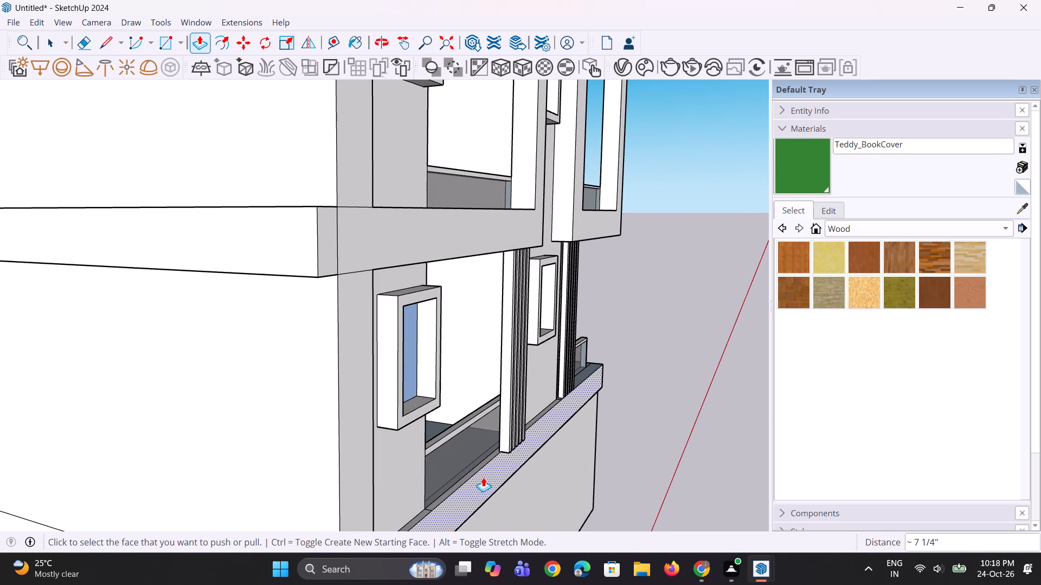
pyautogui.click(484, 477)
pyautogui.click(515, 434)
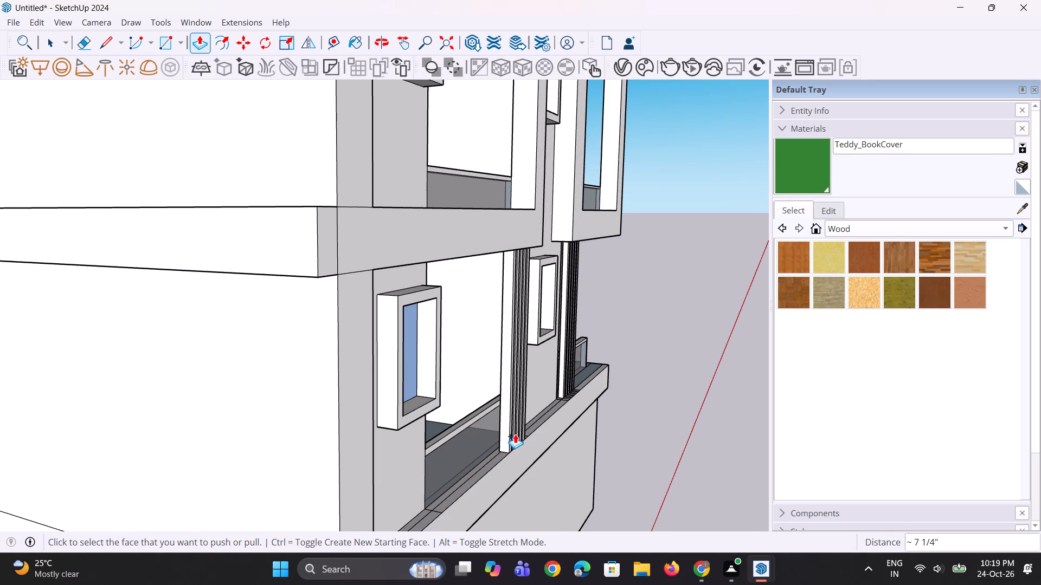
# Pull the new front strip's left end face out 3' 2 9/16" as a new section, and push it back about 1' 8 1/4".
pyautogui.scroll(-10, 537, 440)
pyautogui.moveTo(469, 521); pyautogui.dragTo(521, 508, button='middle')
pyautogui.scroll(1, 482, 523)
pyautogui.scroll(2, 513, 487)
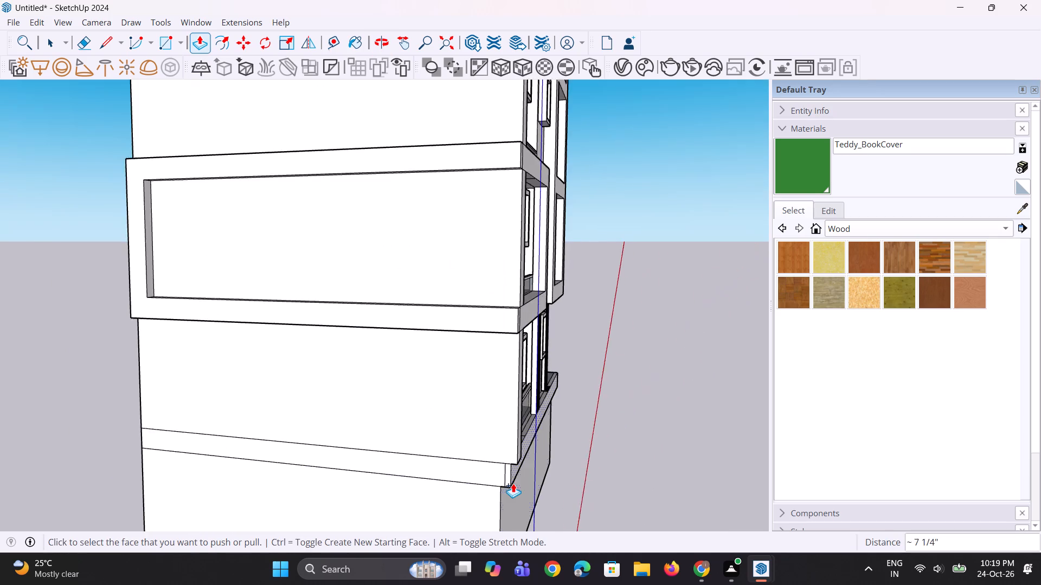
pyautogui.scroll(3, 513, 483)
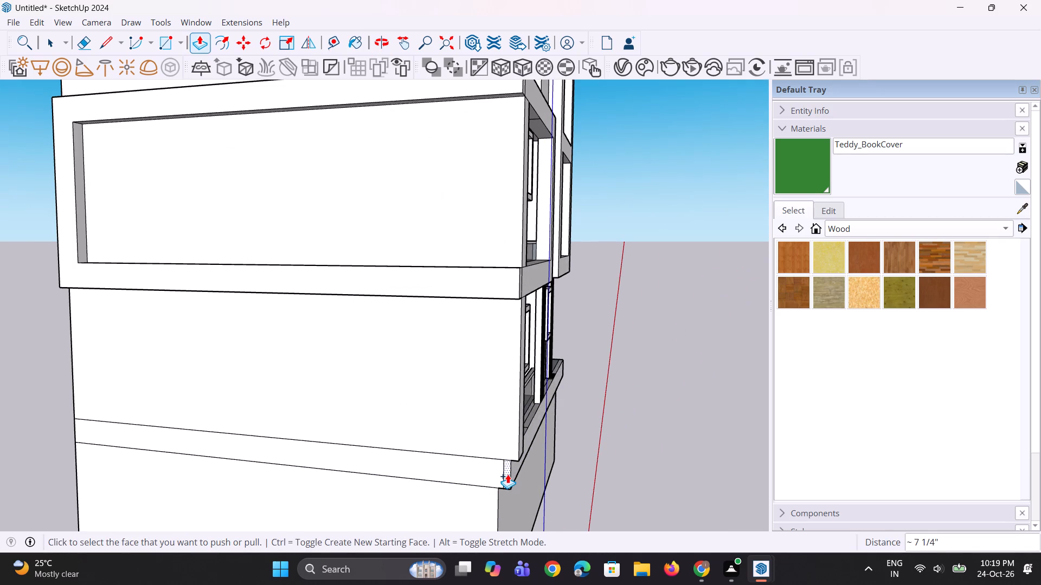
pyautogui.click(507, 474)
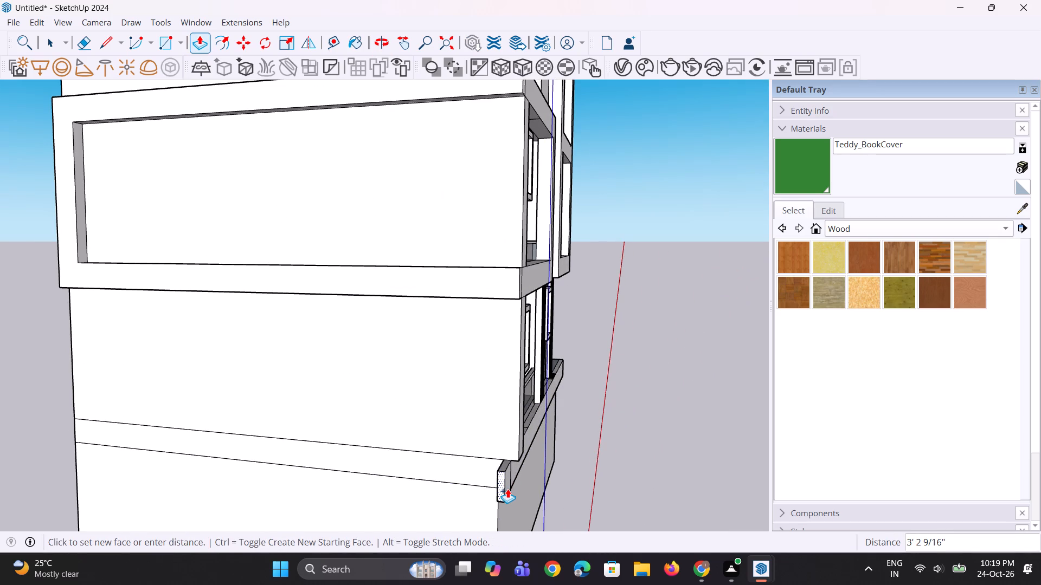
pyautogui.click(507, 489)
pyautogui.moveTo(474, 500); pyautogui.dragTo(630, 472, button='middle')
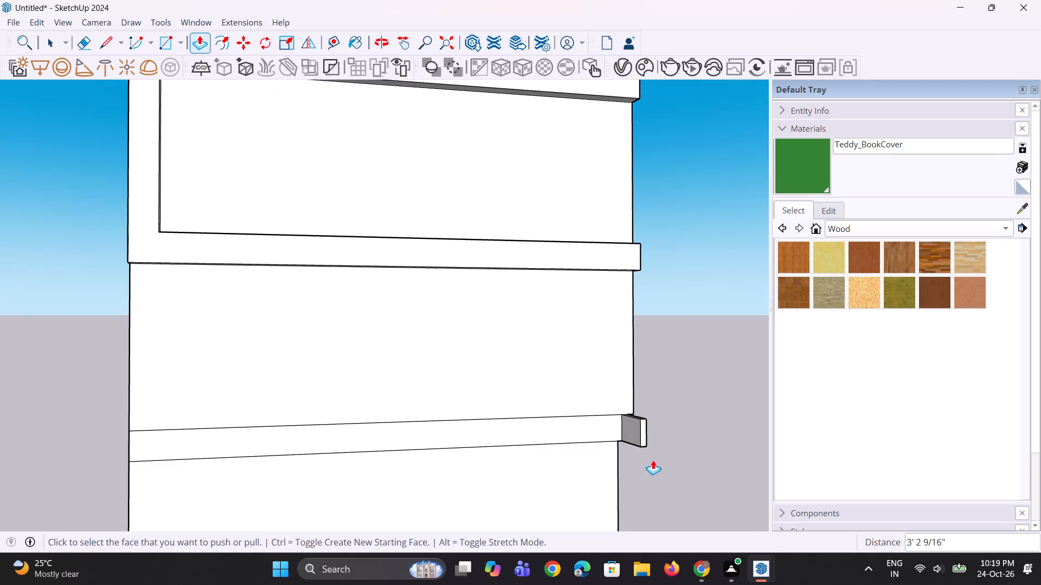
pyautogui.scroll(2, 640, 440)
pyautogui.click(641, 428)
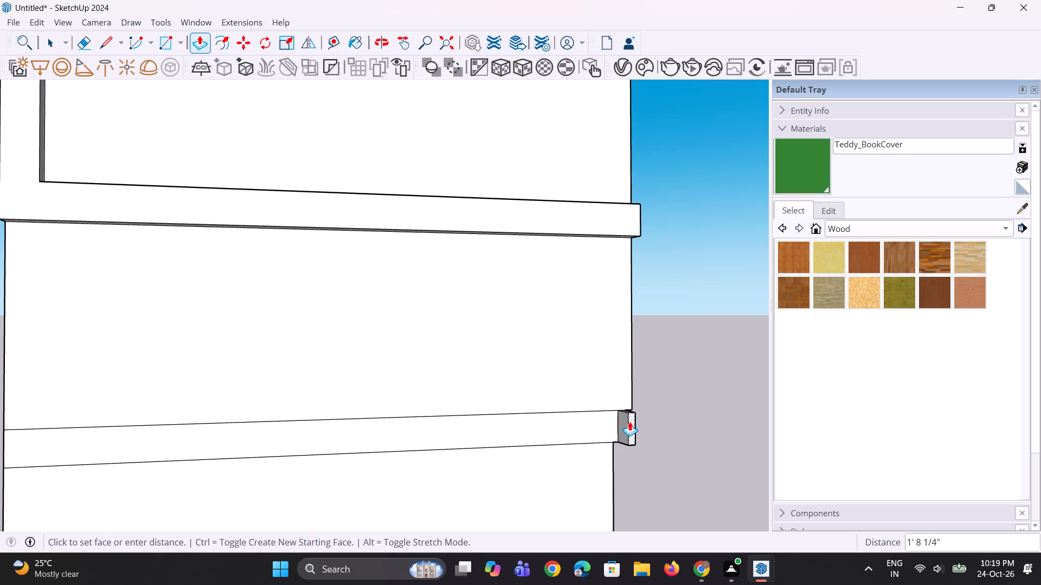
pyautogui.click(629, 421)
# Push/Pull the projecting strip's rear-facing side about 45' 5 5/16" along the left wall's band to the rear corner.
pyautogui.click(623, 427)
pyautogui.scroll(-9, 563, 443)
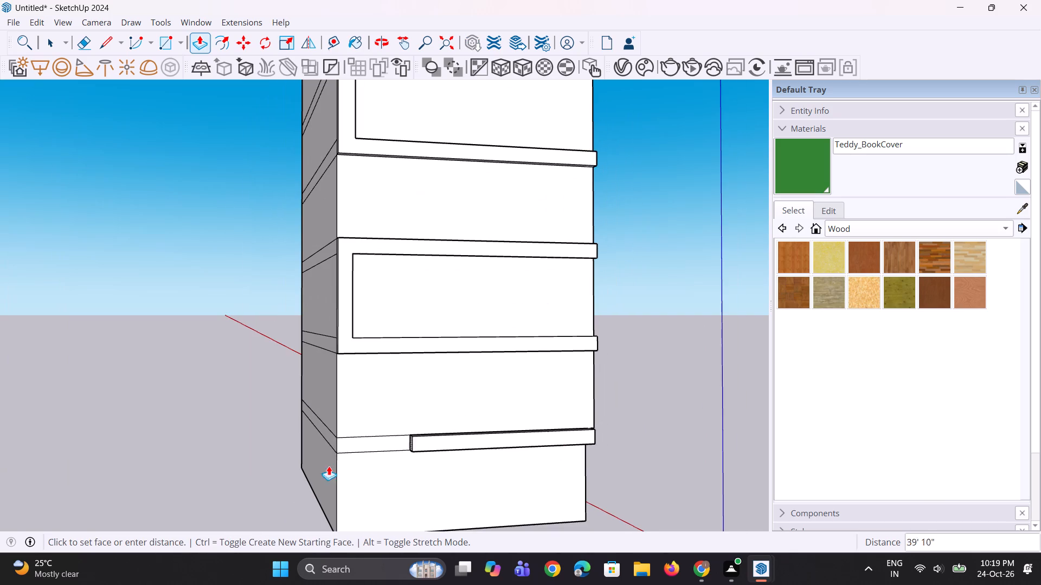
pyautogui.click(332, 506)
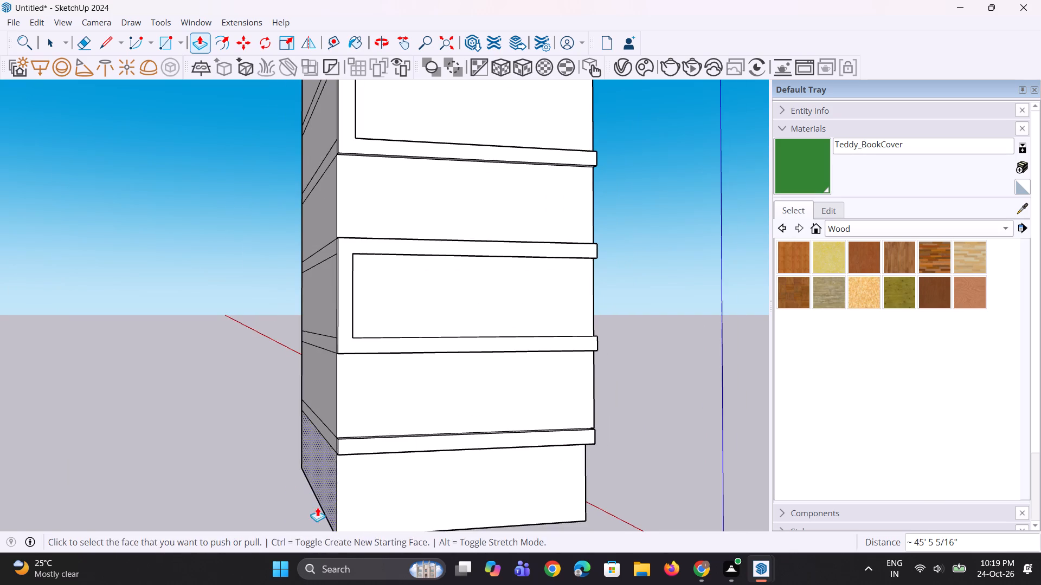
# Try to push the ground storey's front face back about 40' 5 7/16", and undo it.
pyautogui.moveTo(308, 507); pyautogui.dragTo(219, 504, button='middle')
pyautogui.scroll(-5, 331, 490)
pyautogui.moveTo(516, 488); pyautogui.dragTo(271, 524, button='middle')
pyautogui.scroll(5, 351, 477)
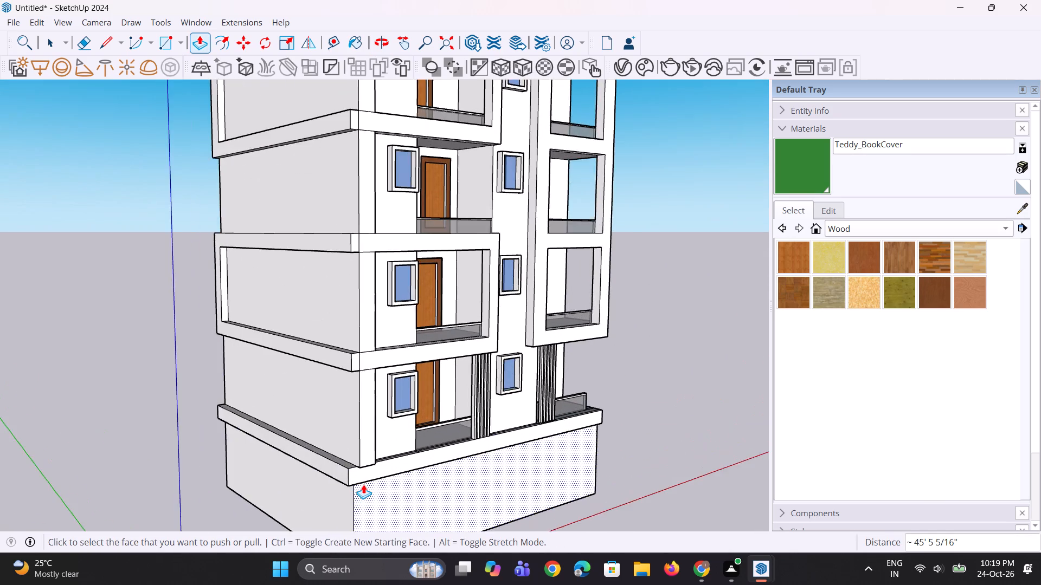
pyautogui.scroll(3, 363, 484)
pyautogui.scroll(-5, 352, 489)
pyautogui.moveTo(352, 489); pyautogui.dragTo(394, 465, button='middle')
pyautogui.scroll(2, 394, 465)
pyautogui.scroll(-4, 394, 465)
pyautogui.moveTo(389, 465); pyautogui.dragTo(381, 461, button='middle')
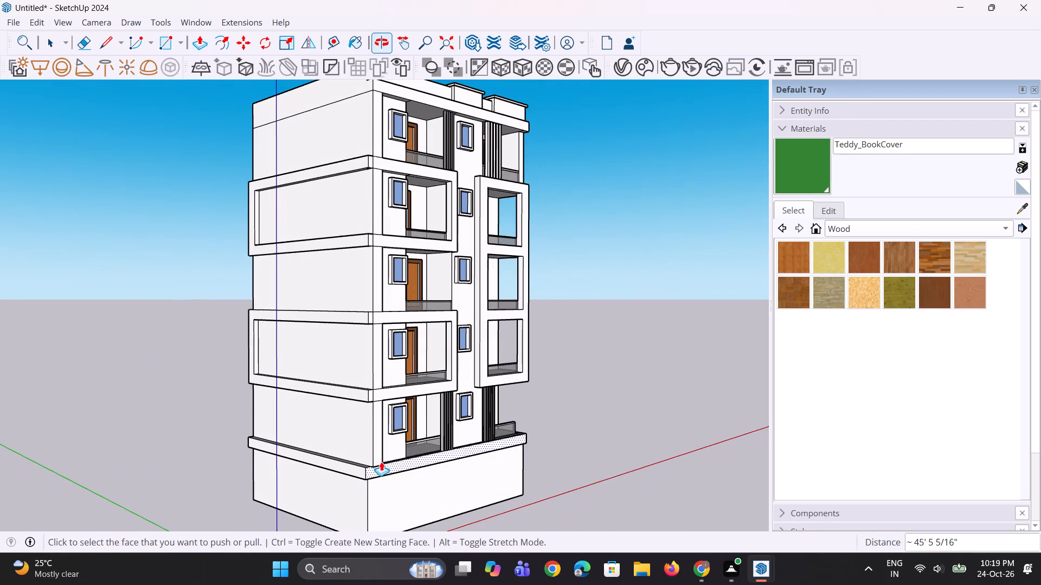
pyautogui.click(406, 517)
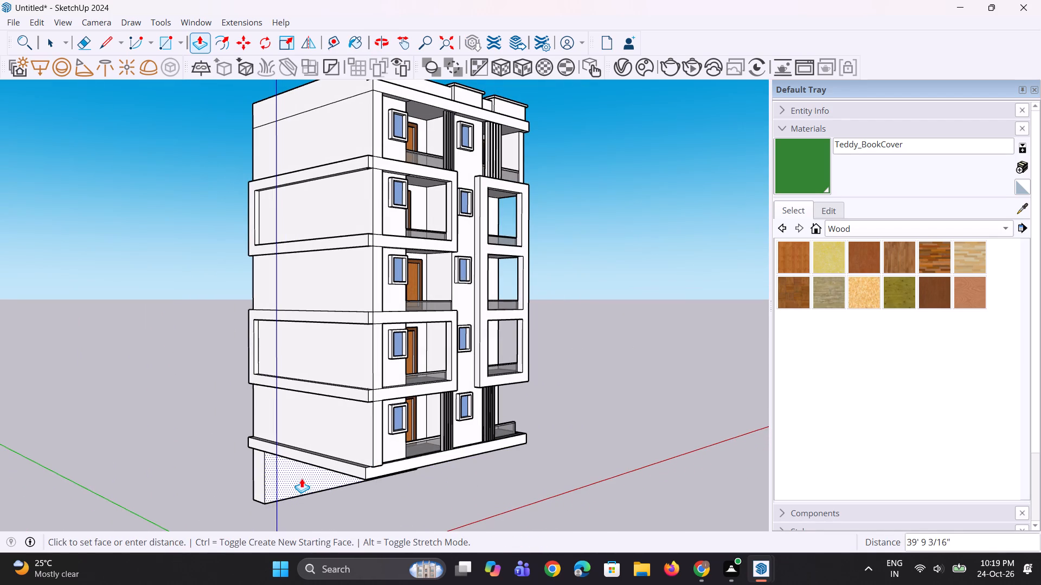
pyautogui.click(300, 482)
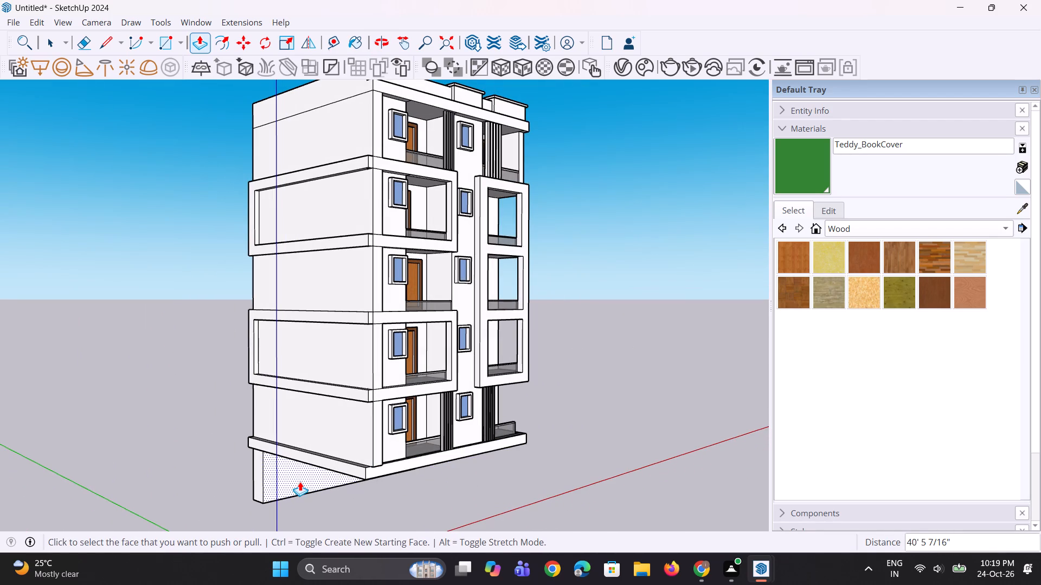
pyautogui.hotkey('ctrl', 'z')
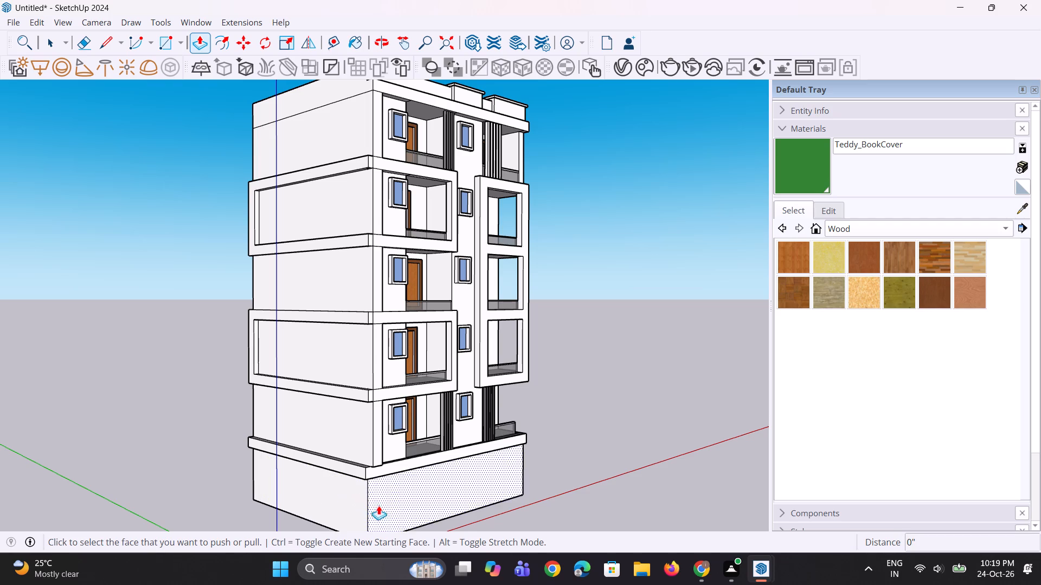
# Pull the building's underside down about 1' 8 15/16" from a new starting face to form a base slab.
pyautogui.scroll(1, 386, 510)
pyautogui.scroll(-4, 388, 486)
pyautogui.moveTo(361, 524); pyautogui.dragTo(377, 405, button='middle')
pyautogui.scroll(-4, 378, 411)
pyautogui.scroll(3, 388, 513)
pyautogui.click(389, 480)
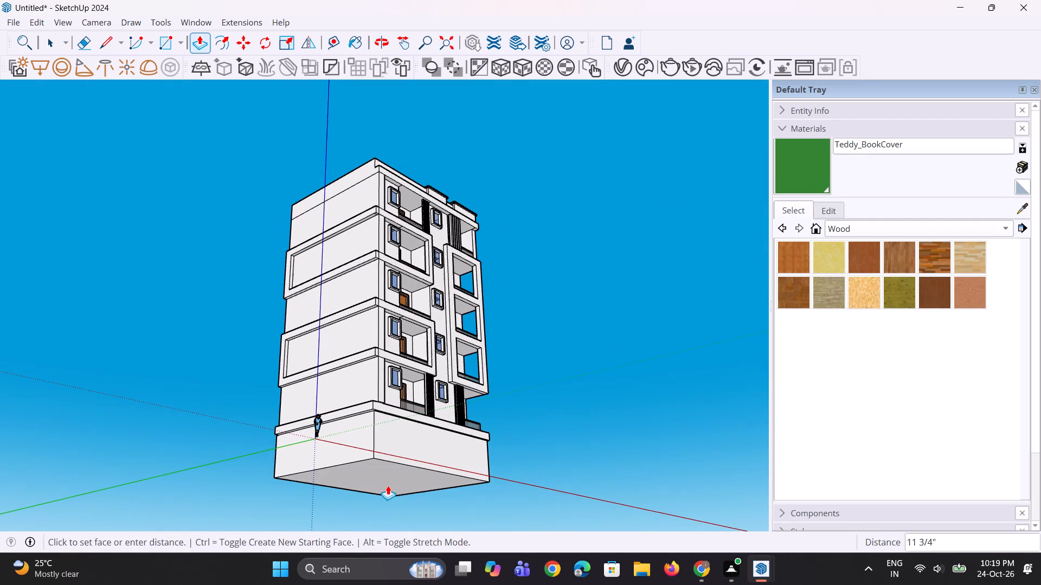
pyautogui.press('Escape')
pyautogui.scroll(3, 388, 485)
pyautogui.click(394, 484)
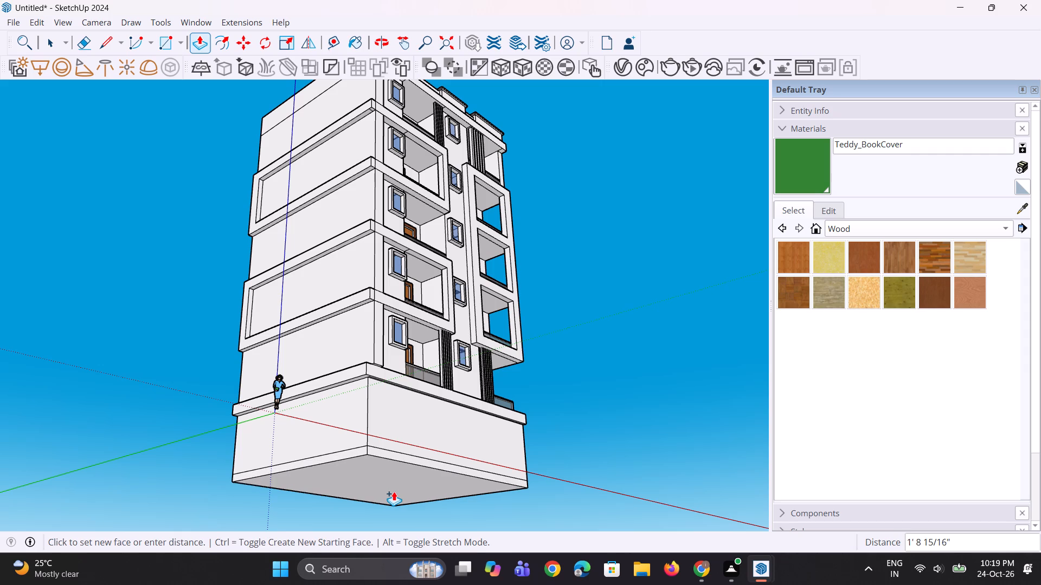
pyautogui.click(394, 491)
# Push the ground storey's front face back 41' 5 5/16" above the base slab, opening up the ground level.
pyautogui.moveTo(386, 457); pyautogui.dragTo(388, 584, button='middle')
pyautogui.click(396, 461)
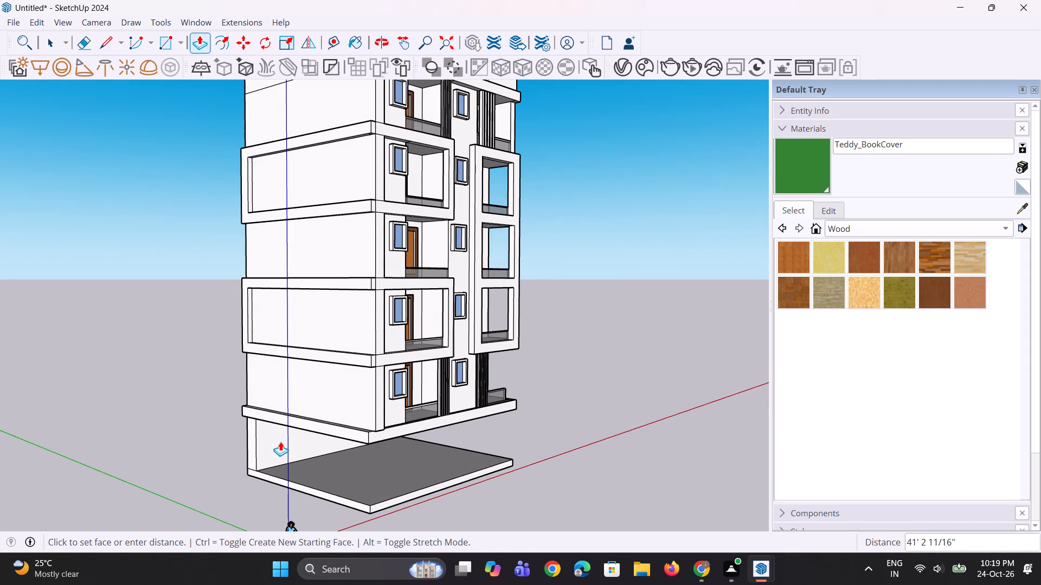
pyautogui.click(280, 441)
# Draw a rectangle about 3' 3 7/8" by 2' 5 3/8" on the base slab near its front left corner.
pyautogui.moveTo(317, 494); pyautogui.dragTo(296, 492, button='middle')
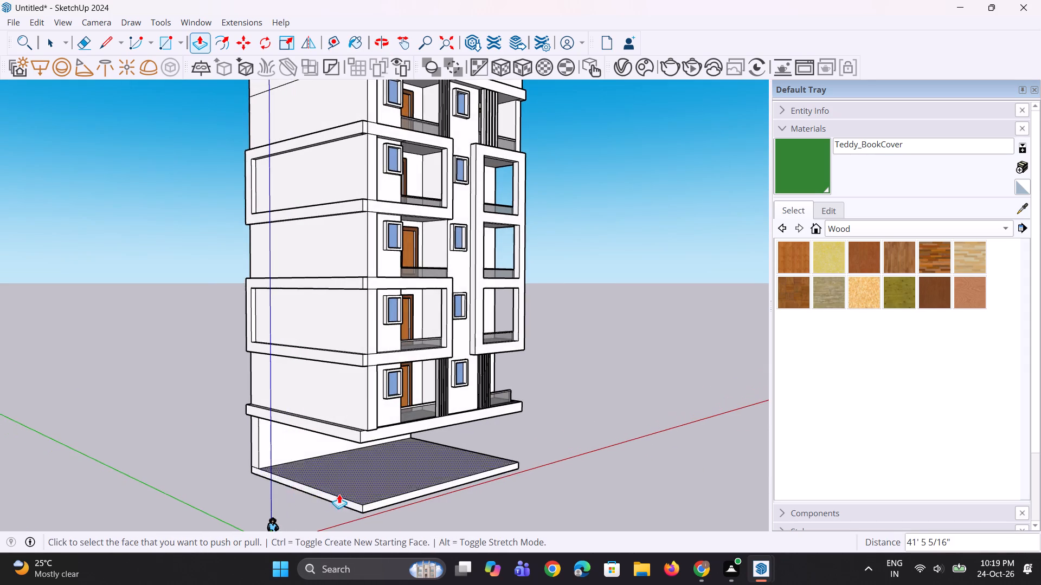
pyautogui.scroll(-4, 339, 494)
pyautogui.scroll(1, 339, 494)
pyautogui.moveTo(339, 494); pyautogui.dragTo(349, 478, button='middle')
pyautogui.scroll(6, 355, 502)
pyautogui.press('space')
pyautogui.moveTo(358, 495); pyautogui.dragTo(357, 511, button='middle')
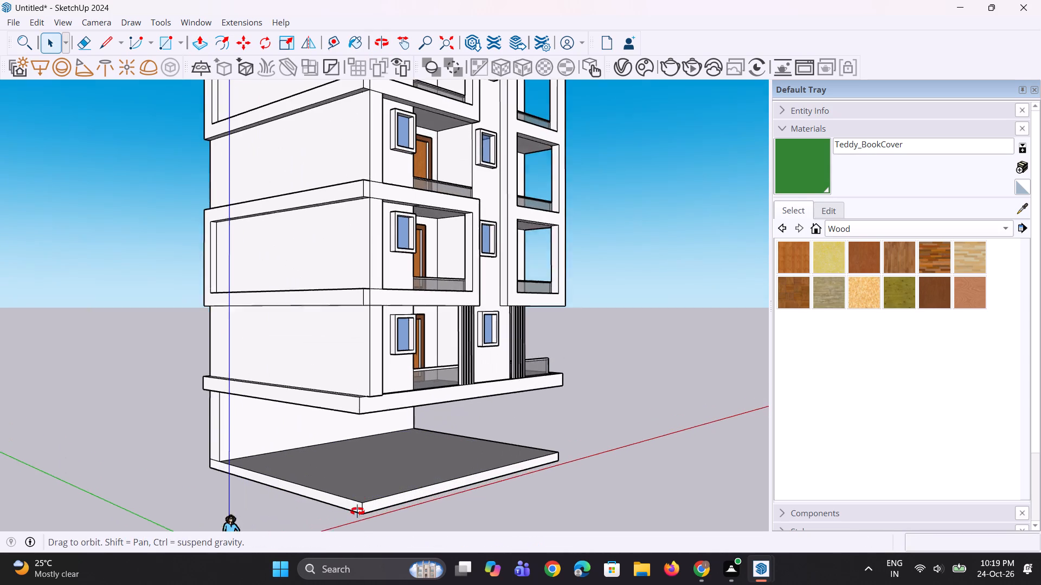
pyautogui.moveTo(357, 511); pyautogui.dragTo(356, 518, button='middle')
pyautogui.scroll(6, 365, 504)
pyautogui.moveTo(365, 504); pyautogui.dragTo(358, 529, button='middle')
pyautogui.scroll(3, 359, 512)
pyautogui.press('r')
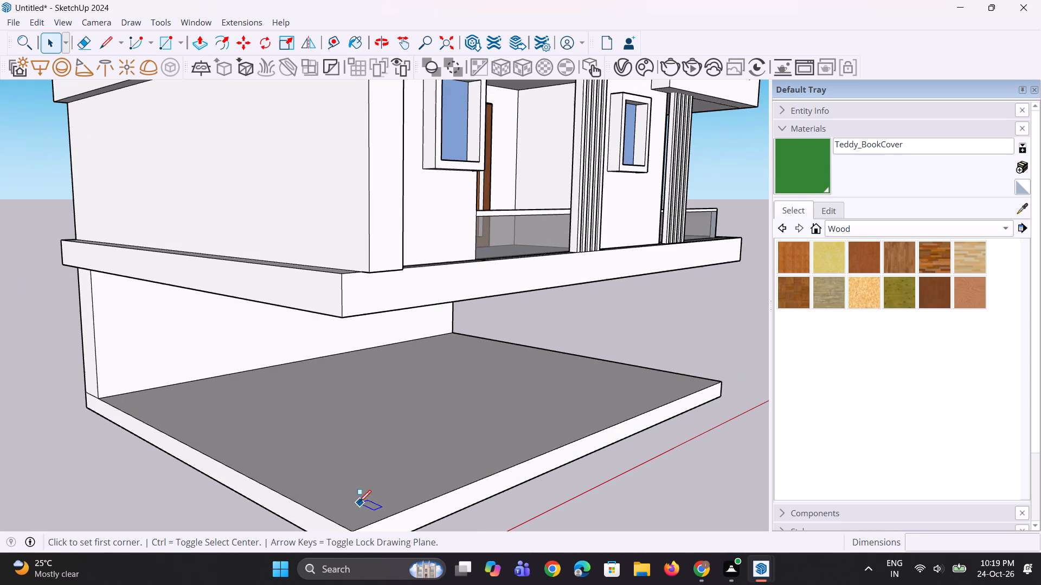
pyautogui.click(347, 487)
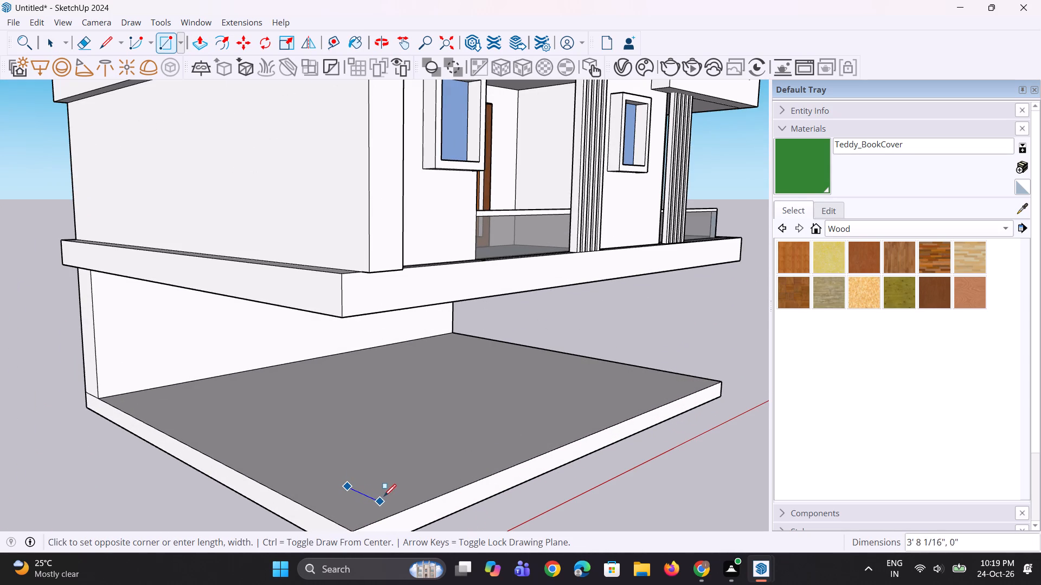
pyautogui.click(403, 491)
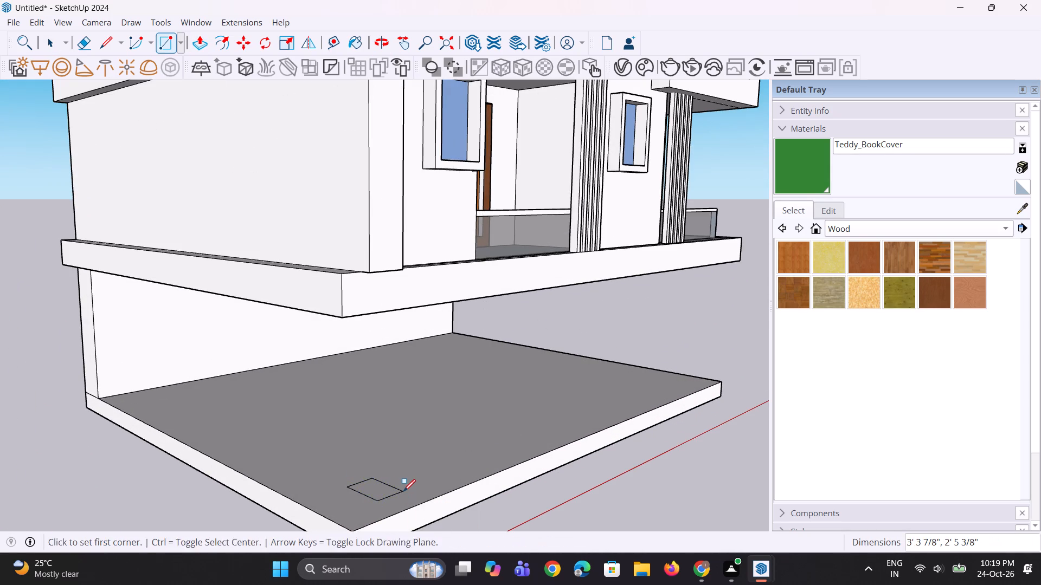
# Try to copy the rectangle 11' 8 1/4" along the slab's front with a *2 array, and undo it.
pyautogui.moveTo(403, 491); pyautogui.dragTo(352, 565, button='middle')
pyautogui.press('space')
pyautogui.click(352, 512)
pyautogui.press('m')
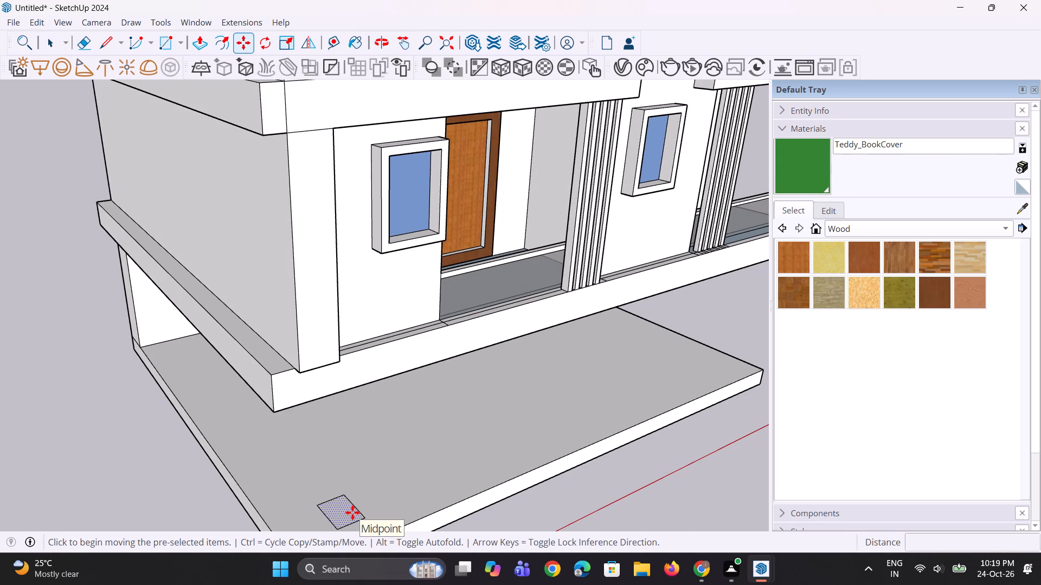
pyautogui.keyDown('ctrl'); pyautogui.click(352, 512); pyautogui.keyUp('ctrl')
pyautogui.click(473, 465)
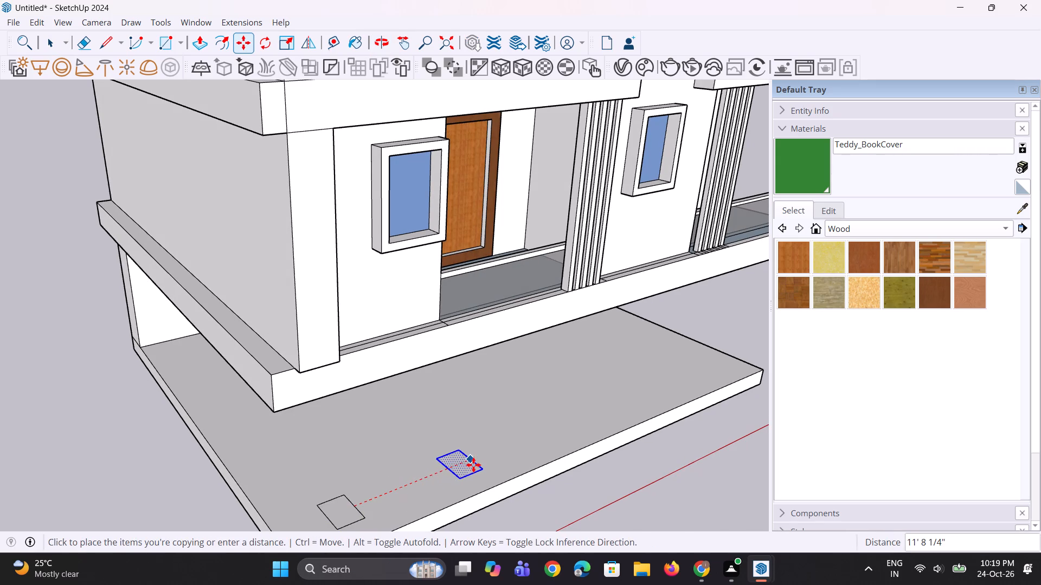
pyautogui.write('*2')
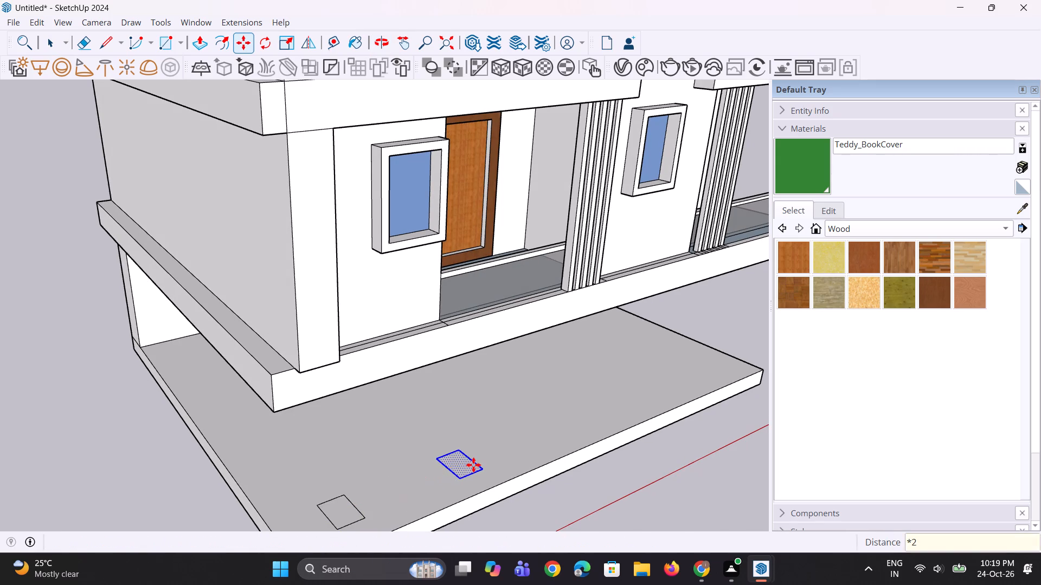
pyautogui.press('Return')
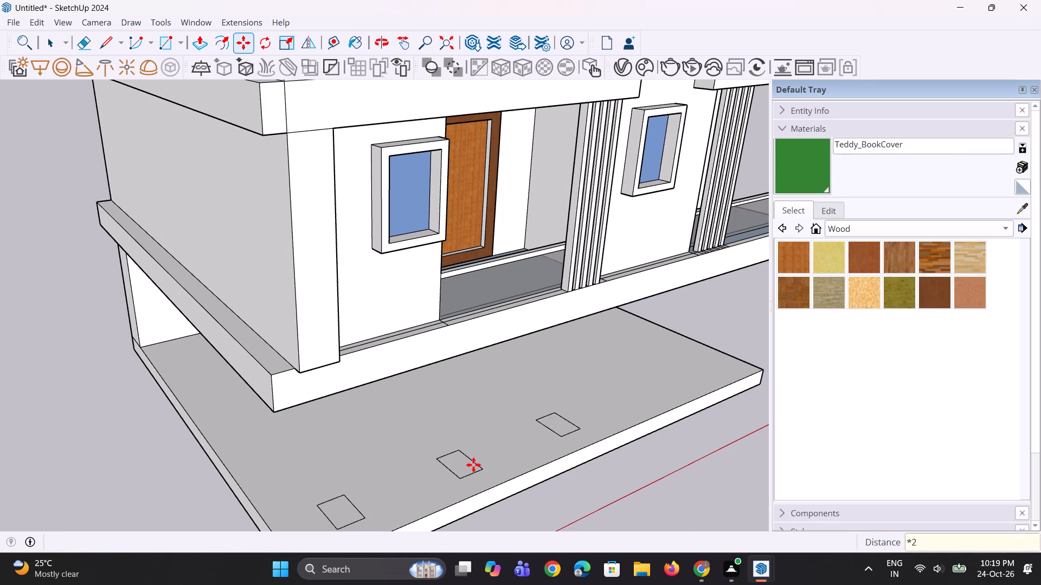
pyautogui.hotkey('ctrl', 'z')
# Copy the rectangle about 11' along the slab's front edge and repeat the copy with a *3 array.
pyautogui.press('space')
pyautogui.click(335, 511)
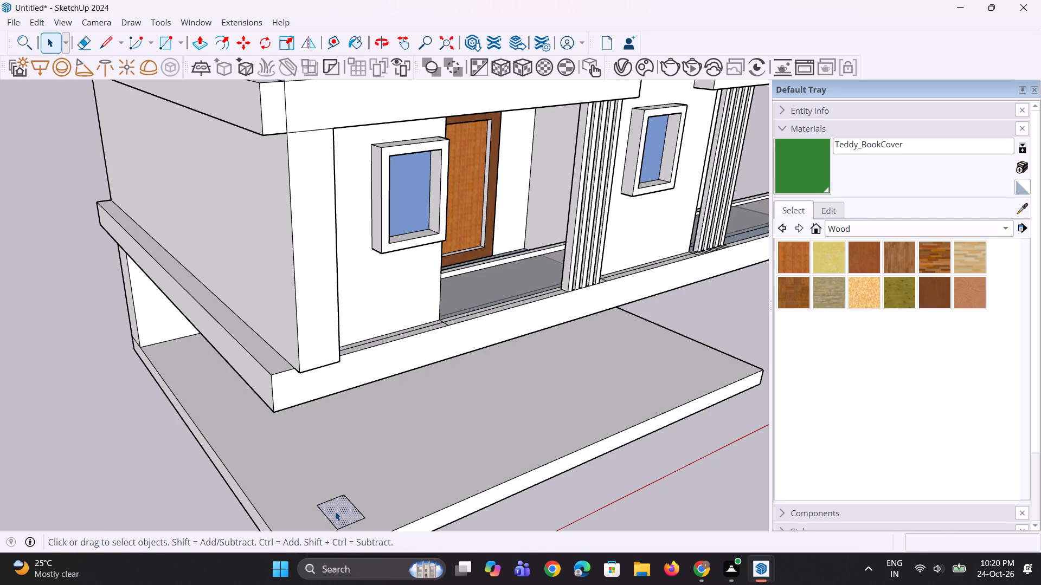
pyautogui.press('m')
pyautogui.click(335, 511)
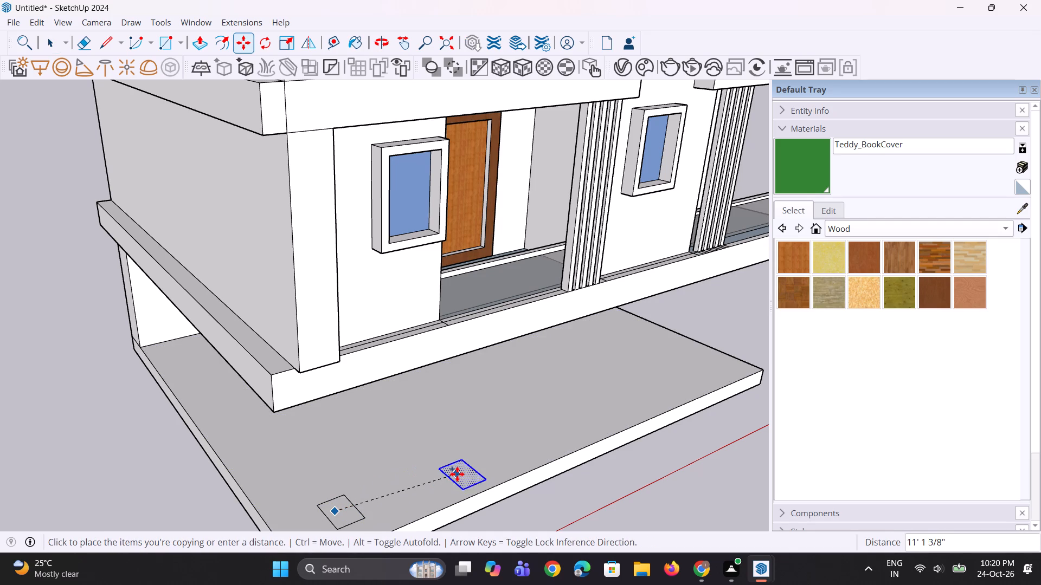
pyautogui.click(453, 463)
pyautogui.write('*3')
pyautogui.press('Return')
pyautogui.moveTo(456, 466); pyautogui.dragTo(378, 478, button='middle')
pyautogui.scroll(-2, 380, 476)
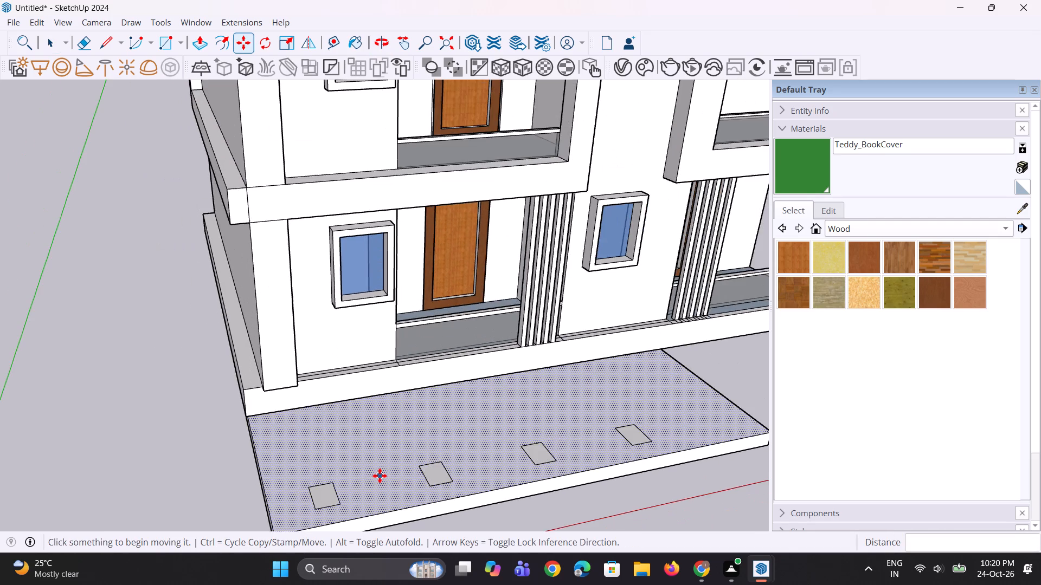
# Undo the footprint array and copy the rectangle about 43' along the slab's front edge, dividing the distance with /3.
pyautogui.hotkey('ctrl', 'z')
pyautogui.scroll(-4, 371, 467)
pyautogui.scroll(3, 356, 489)
pyautogui.press('space')
pyautogui.click(337, 490)
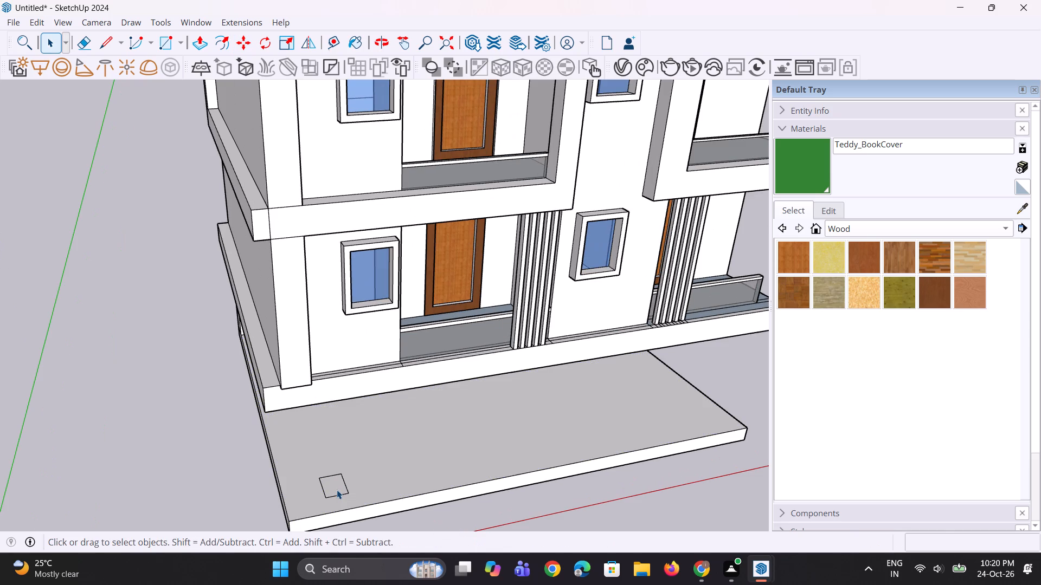
pyautogui.press('m')
pyautogui.click(337, 490)
pyautogui.scroll(-2, 402, 471)
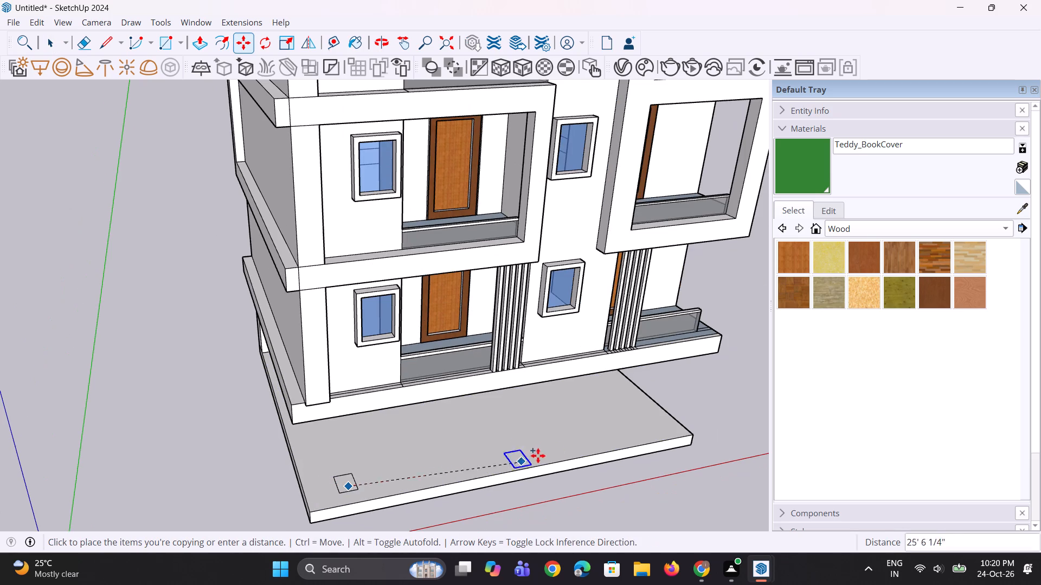
pyautogui.click(638, 427)
pyautogui.press('/')
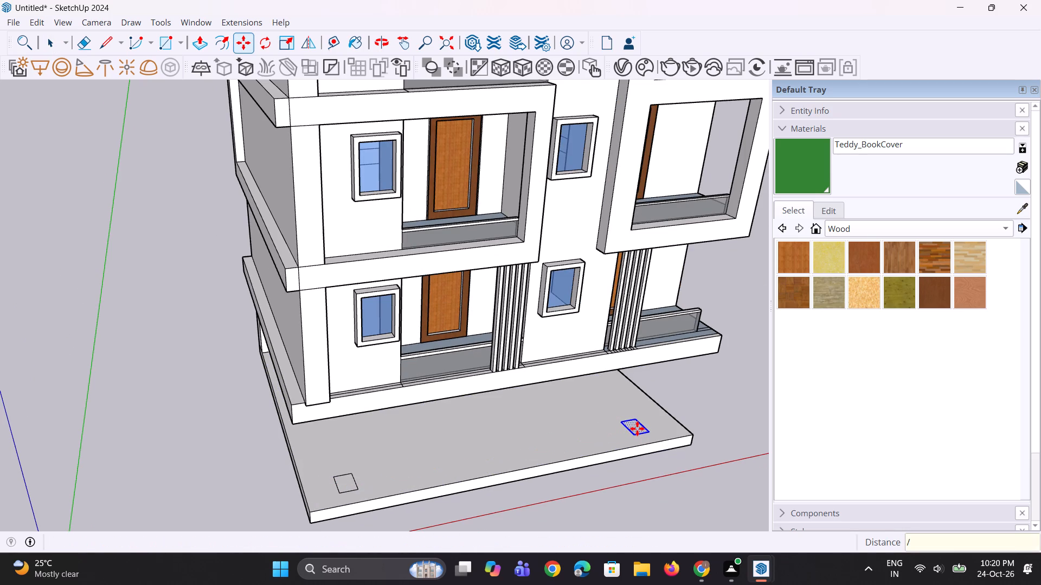
pyautogui.press('3')
pyautogui.press('Return')
pyautogui.moveTo(555, 441); pyautogui.dragTo(519, 452, button='middle')
pyautogui.press('space')
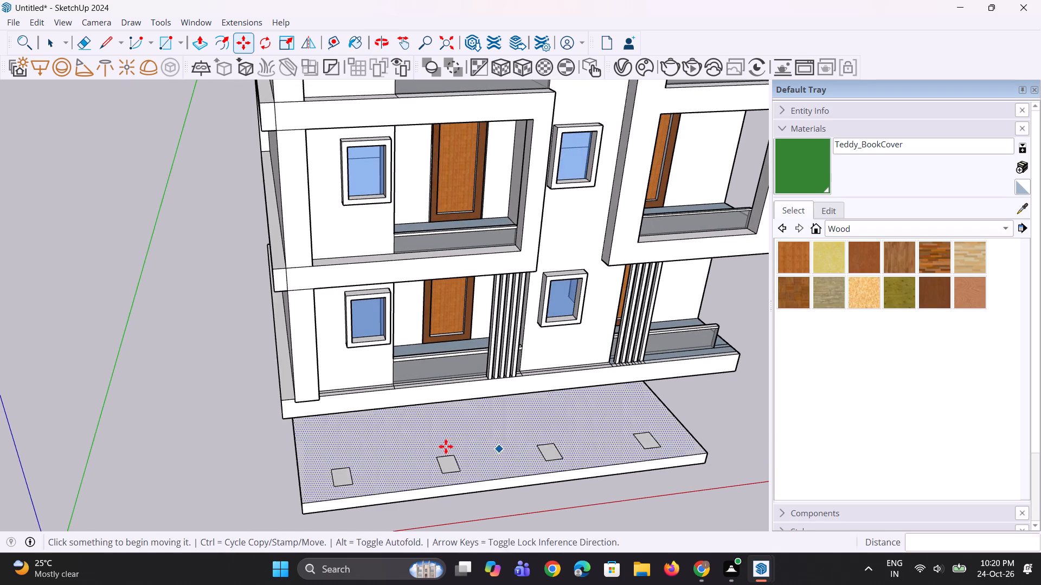
pyautogui.press('space')
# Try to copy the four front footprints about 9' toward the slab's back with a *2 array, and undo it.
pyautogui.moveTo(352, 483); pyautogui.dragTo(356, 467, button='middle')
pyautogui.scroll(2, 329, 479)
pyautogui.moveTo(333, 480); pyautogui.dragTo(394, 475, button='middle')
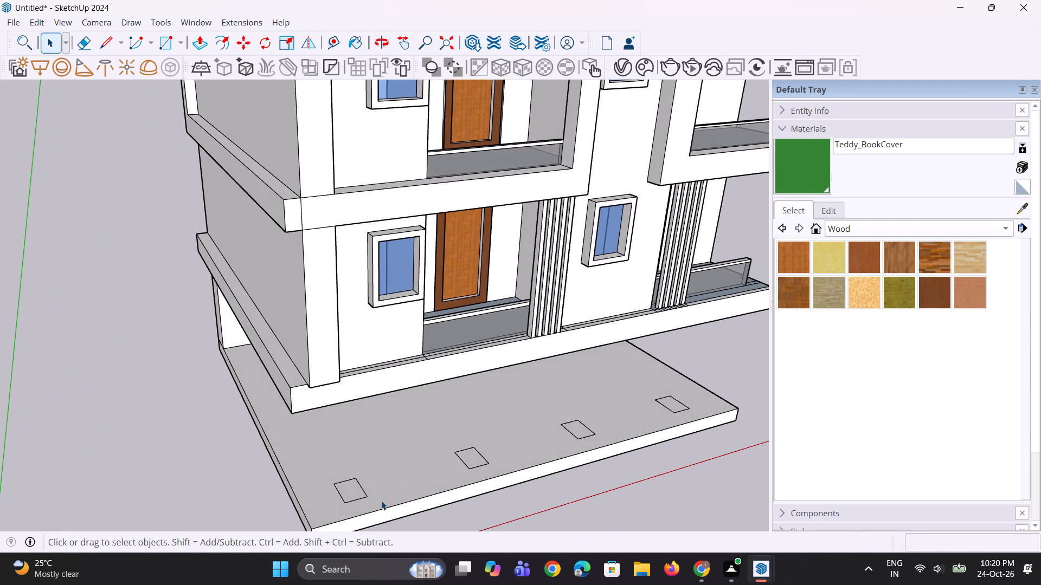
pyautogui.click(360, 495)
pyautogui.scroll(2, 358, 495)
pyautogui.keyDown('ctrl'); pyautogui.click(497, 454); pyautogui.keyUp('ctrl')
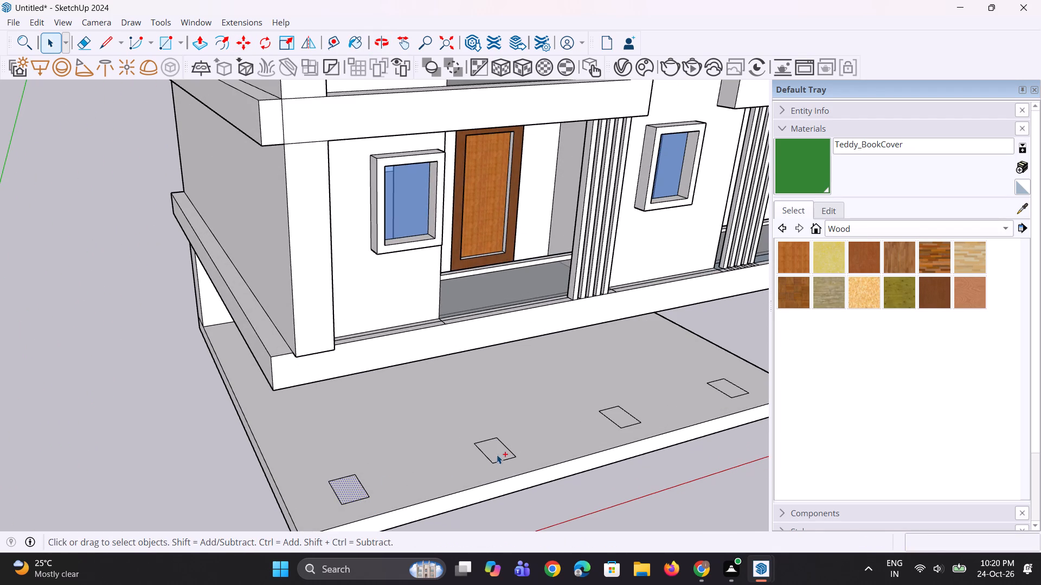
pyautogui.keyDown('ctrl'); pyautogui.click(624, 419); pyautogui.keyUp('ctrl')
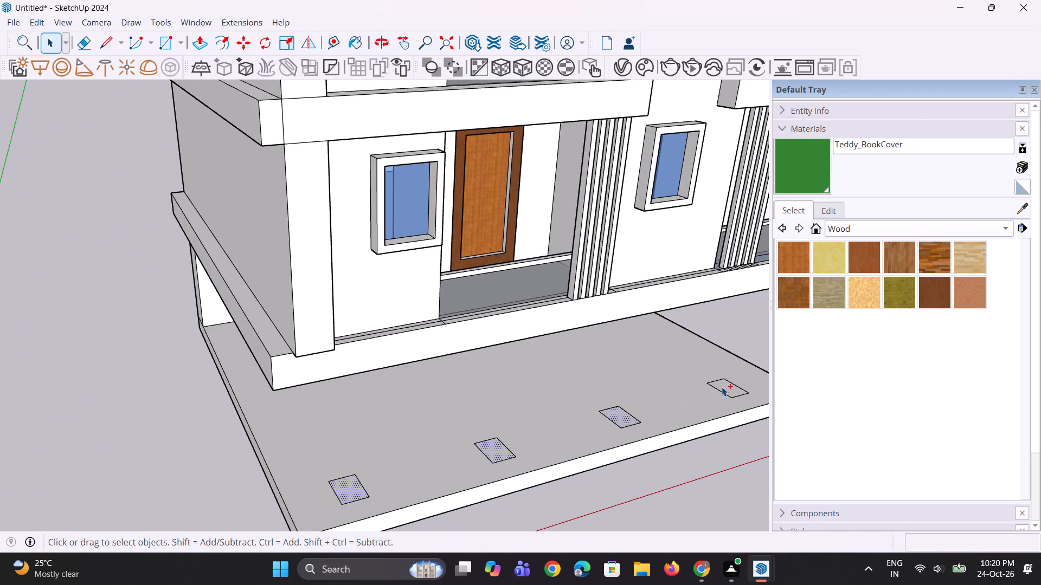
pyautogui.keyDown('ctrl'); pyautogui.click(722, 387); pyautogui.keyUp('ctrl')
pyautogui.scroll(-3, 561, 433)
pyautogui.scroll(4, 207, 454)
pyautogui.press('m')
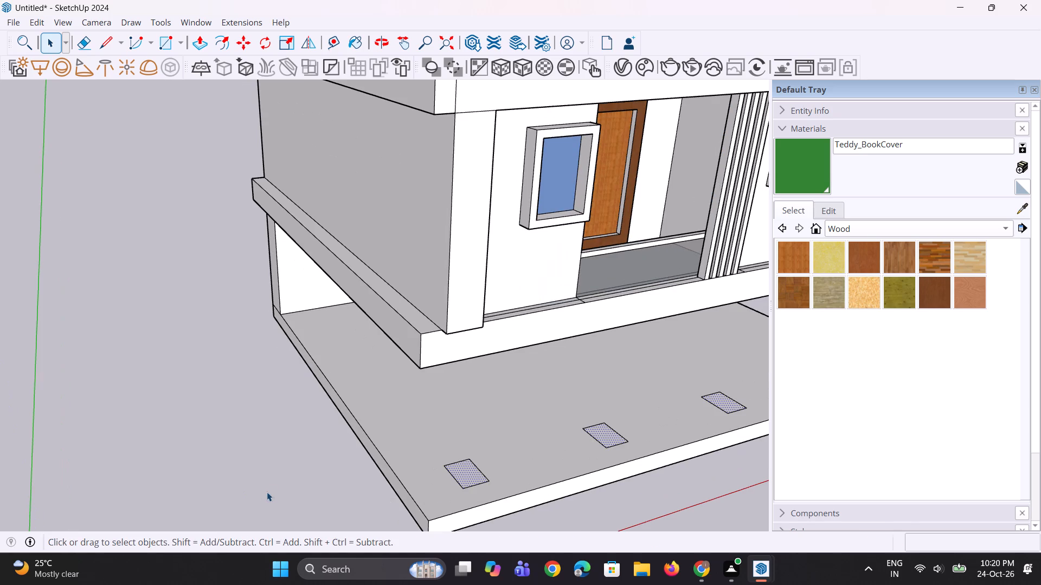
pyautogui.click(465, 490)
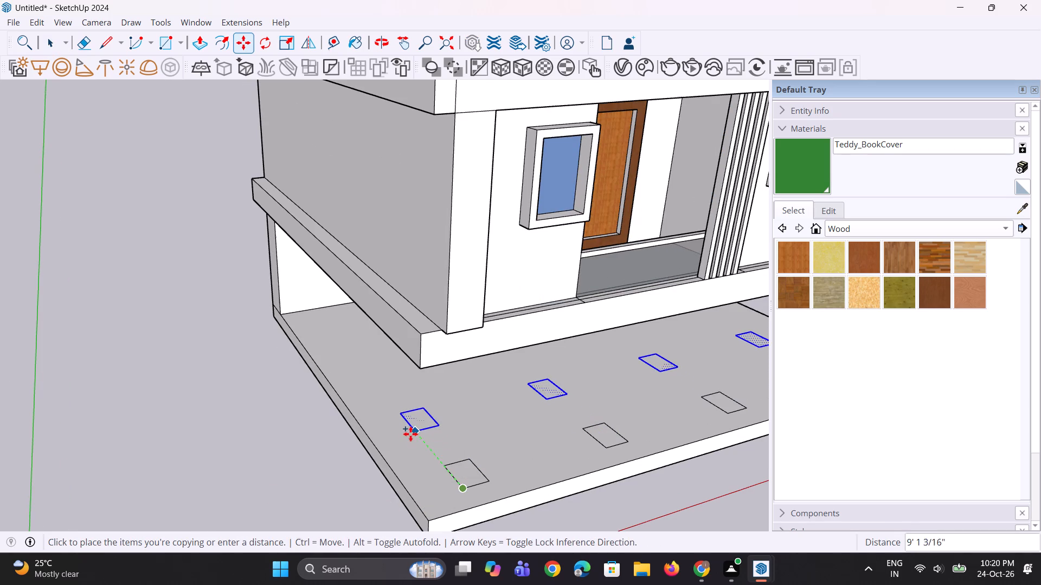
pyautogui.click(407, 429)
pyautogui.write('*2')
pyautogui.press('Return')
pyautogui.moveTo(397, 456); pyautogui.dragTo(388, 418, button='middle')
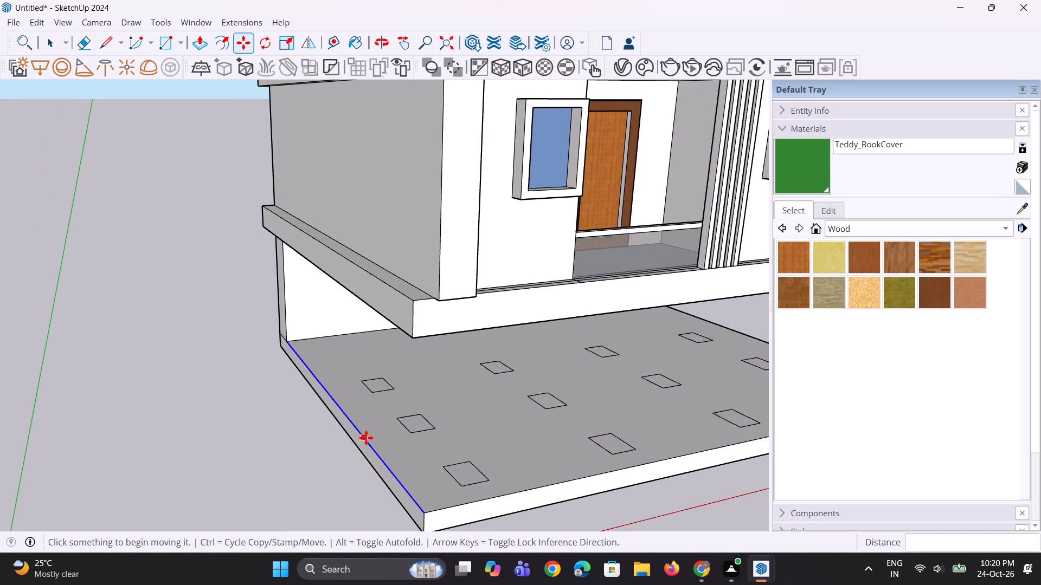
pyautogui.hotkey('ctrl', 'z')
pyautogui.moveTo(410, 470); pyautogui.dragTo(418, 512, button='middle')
# Copy the row of four front footprints a little over 12' toward the slab's back and repeat the copy with *2.
pyautogui.press('space')
pyautogui.press('space')
pyautogui.click(464, 474)
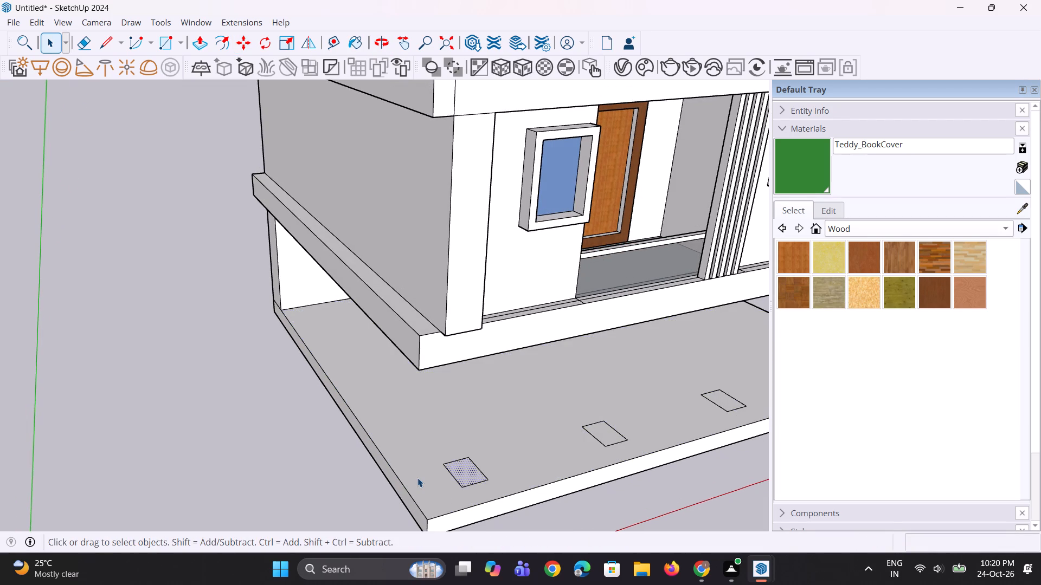
pyautogui.scroll(-6, 417, 478)
pyautogui.scroll(5, 642, 424)
pyautogui.keyDown('ctrl'); pyautogui.click(693, 405); pyautogui.keyUp('ctrl')
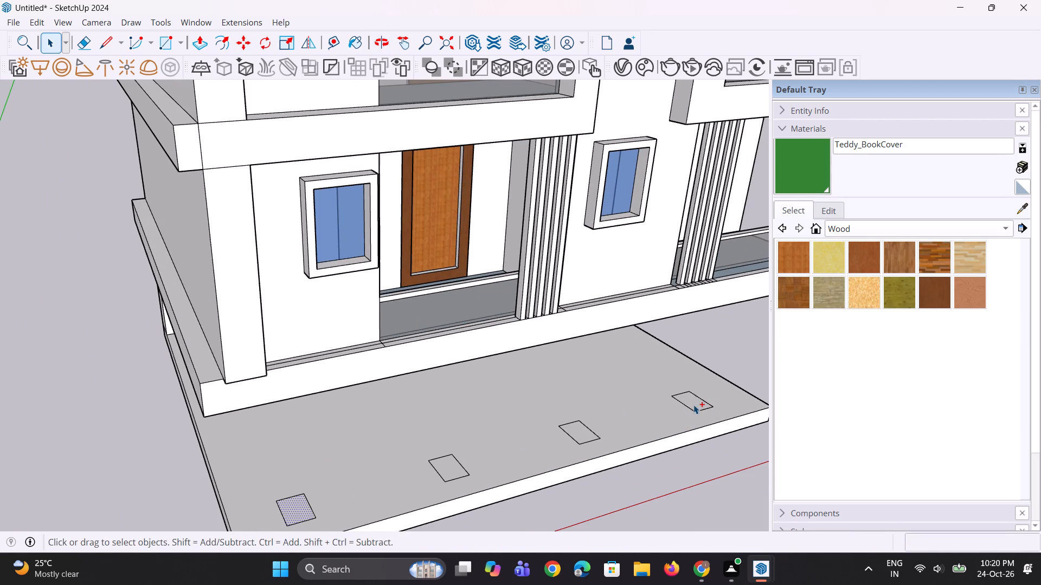
pyautogui.keyDown('ctrl'); pyautogui.scroll(2, 615, 415); pyautogui.keyUp('ctrl')
pyautogui.keyDown('ctrl'); pyautogui.click(576, 439); pyautogui.keyUp('ctrl')
pyautogui.keyDown('ctrl'); pyautogui.click(413, 478); pyautogui.keyUp('ctrl')
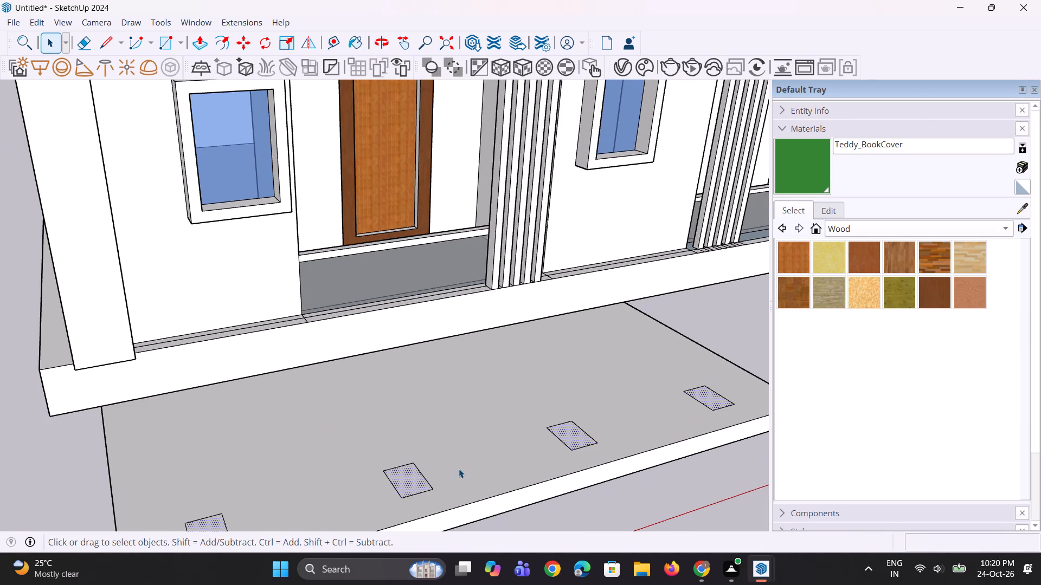
pyautogui.scroll(-9, 504, 437)
pyautogui.scroll(5, 398, 472)
pyautogui.press('m')
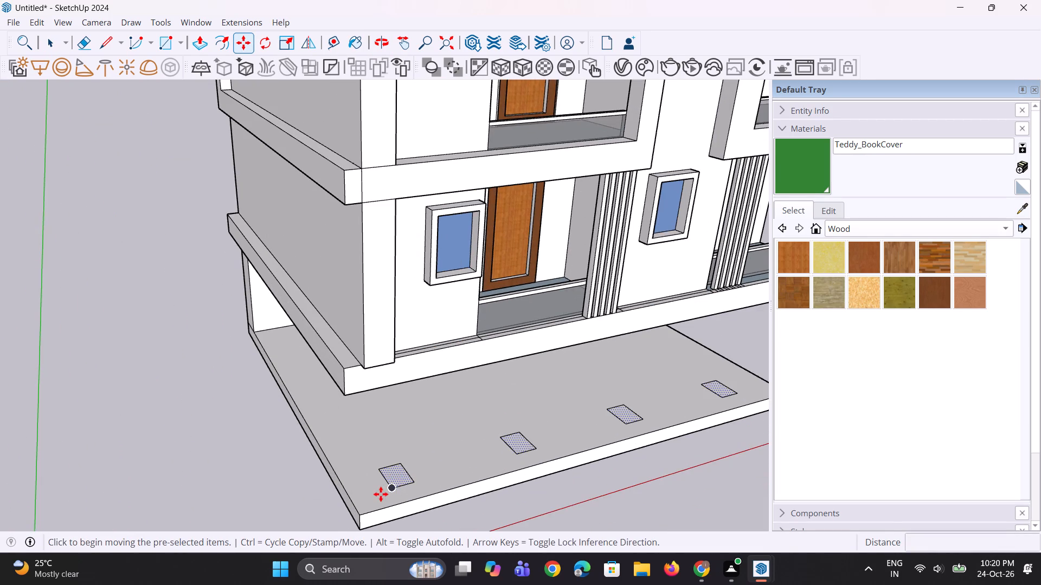
pyautogui.keyDown('ctrl'); pyautogui.scroll(2, 381, 494); pyautogui.keyUp('ctrl')
pyautogui.click(398, 489)
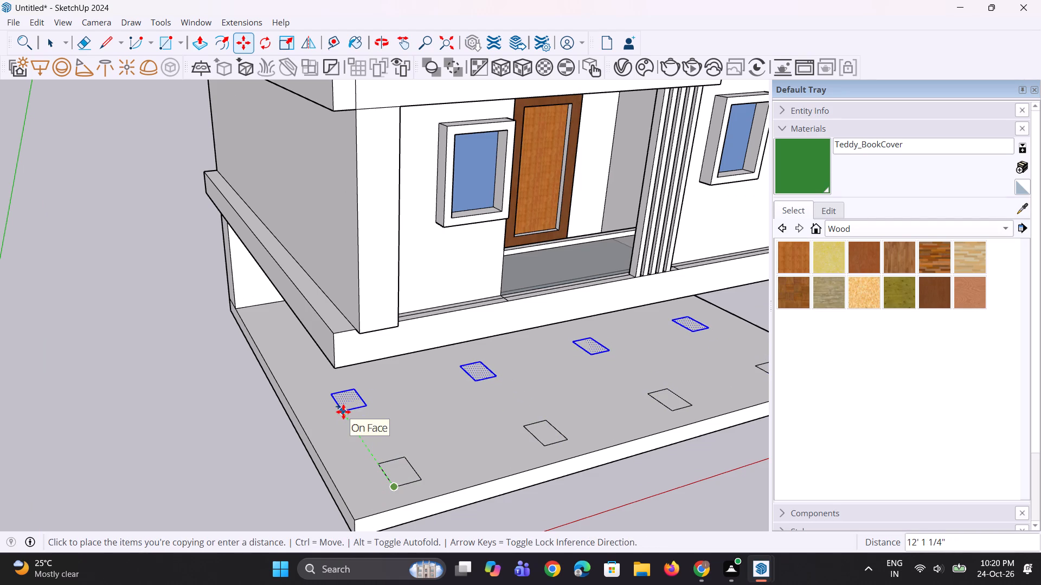
pyautogui.click(337, 401)
pyautogui.write('*2')
pyautogui.press('Return')
pyautogui.scroll(1, 356, 421)
pyautogui.moveTo(356, 421); pyautogui.dragTo(370, 383, button='middle')
pyautogui.press('space')
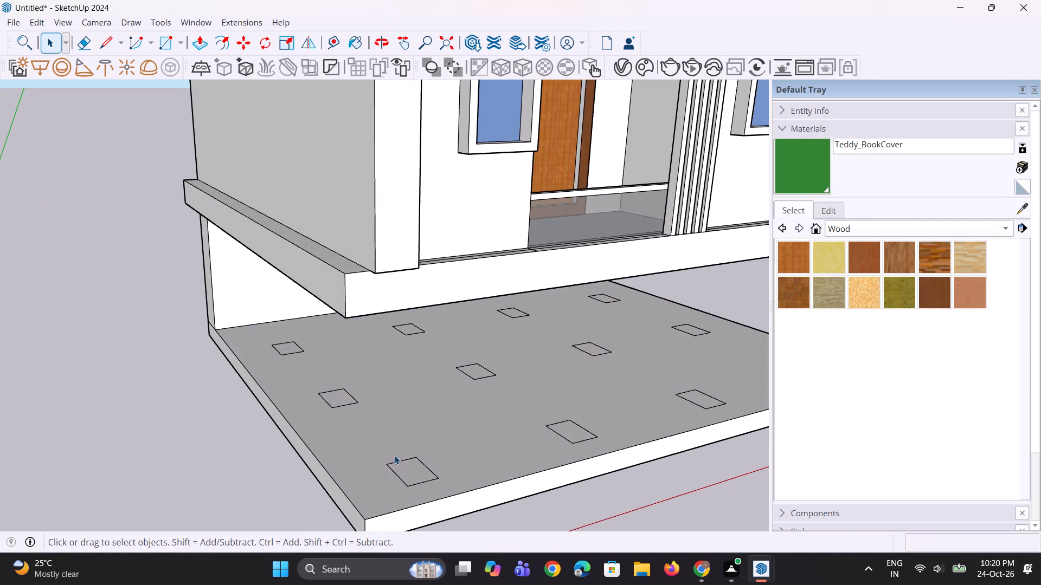
# Extrude the front corner footprint up 13' 8 11/16" to form a column supporting the storey above.
pyautogui.press('p')
pyautogui.click(405, 472)
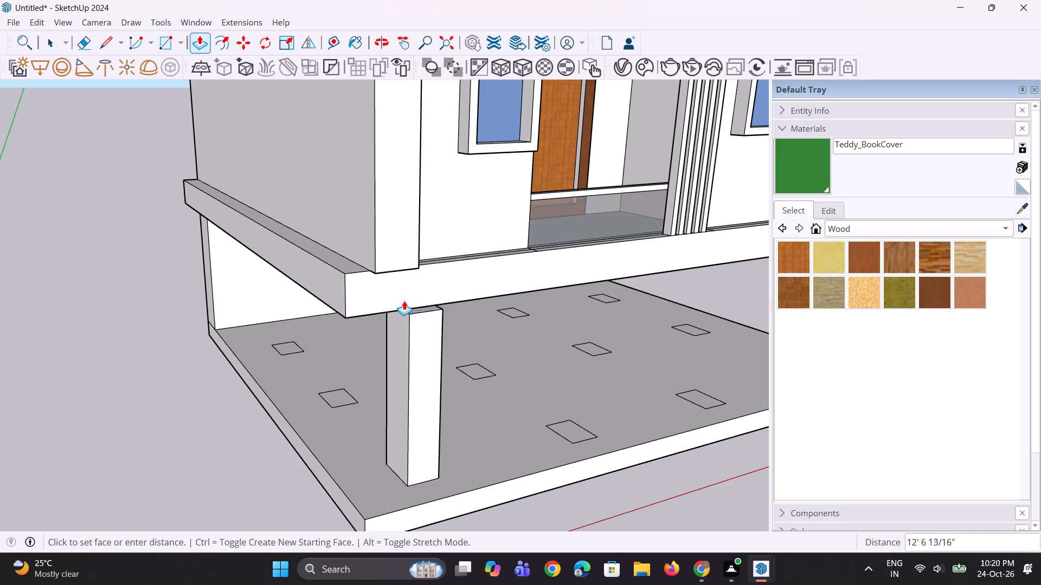
pyautogui.click(403, 287)
pyautogui.moveTo(418, 355); pyautogui.dragTo(409, 345, button='middle')
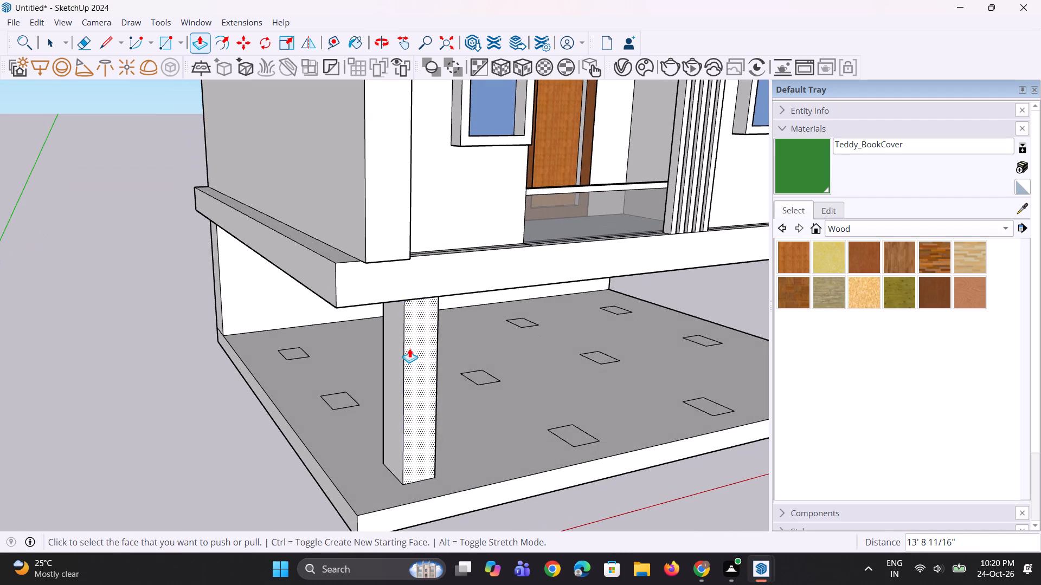
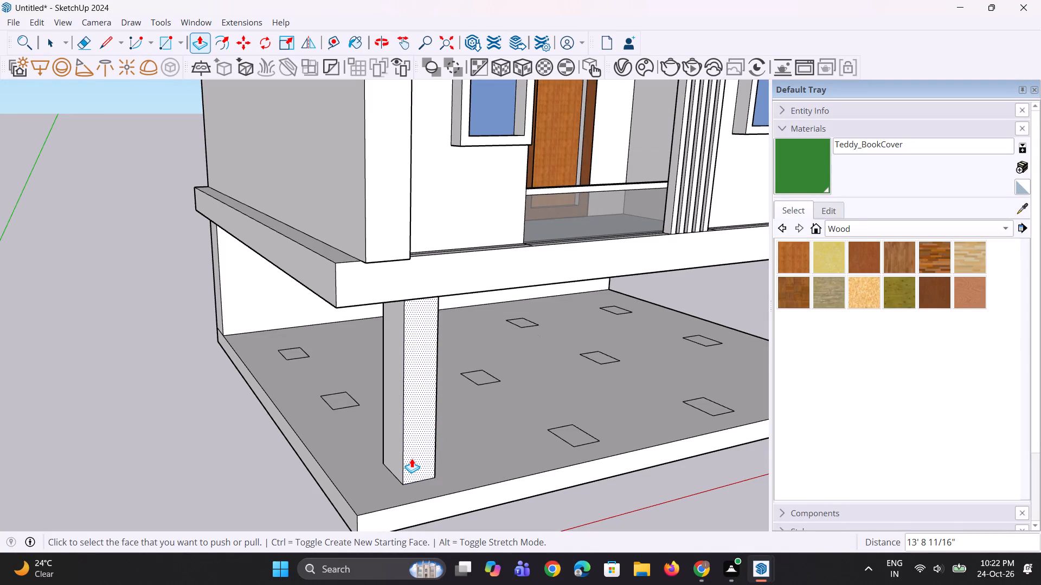
# Extrude the three remaining front-row footprints by the same 13' 8 11/16" as the corner column.
pyautogui.scroll(-1, 392, 447)
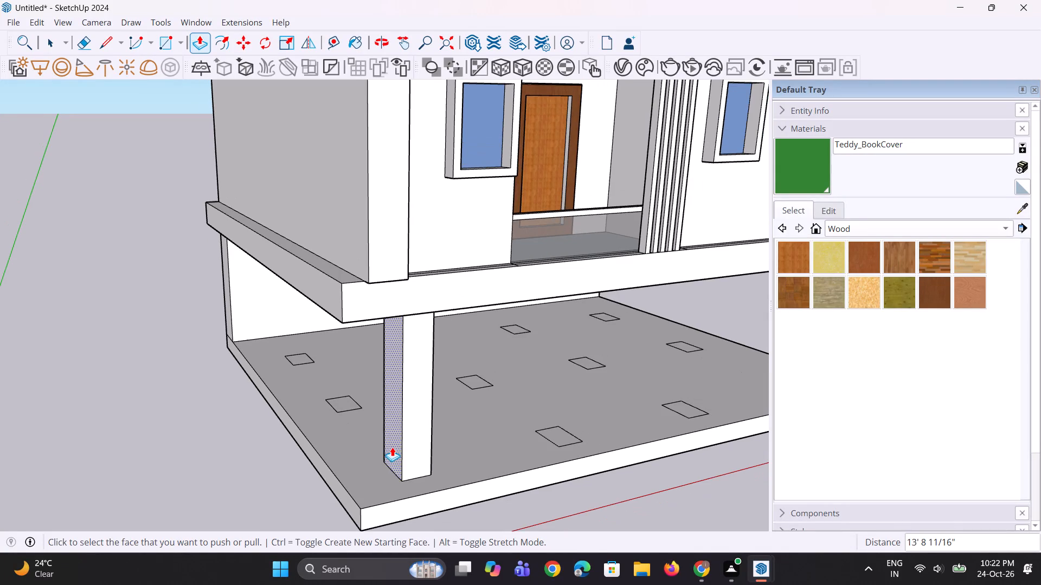
pyautogui.scroll(1, 462, 459)
pyautogui.doubleClick(570, 444)
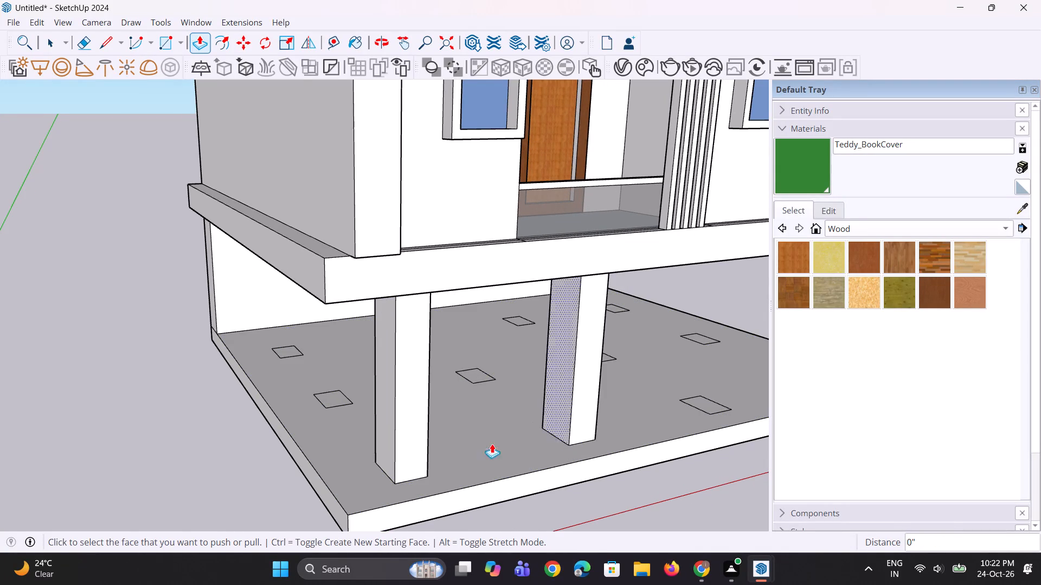
pyautogui.scroll(-7, 447, 442)
pyautogui.scroll(4, 572, 417)
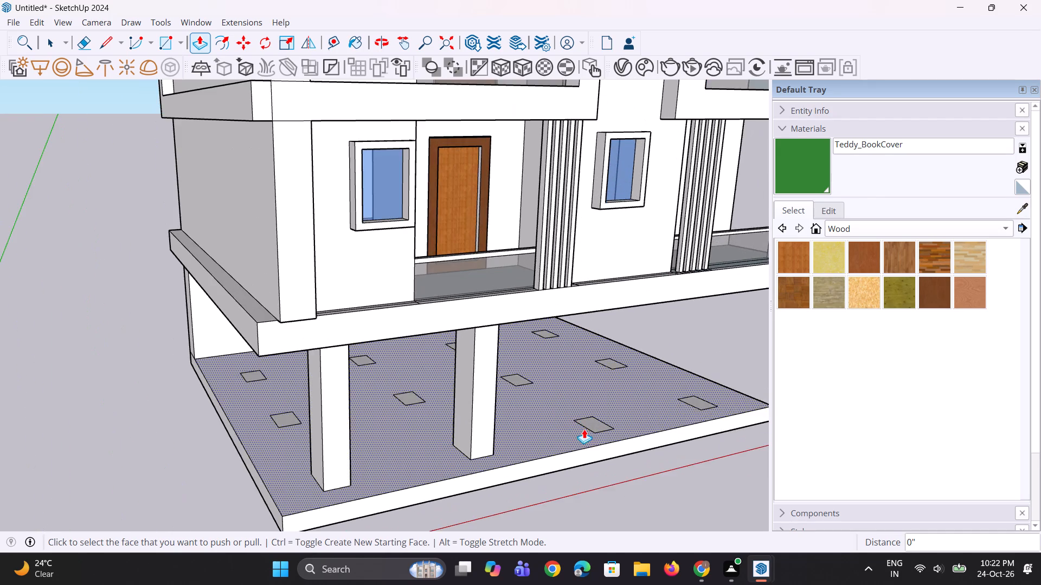
pyautogui.scroll(3, 584, 429)
pyautogui.doubleClick(600, 426)
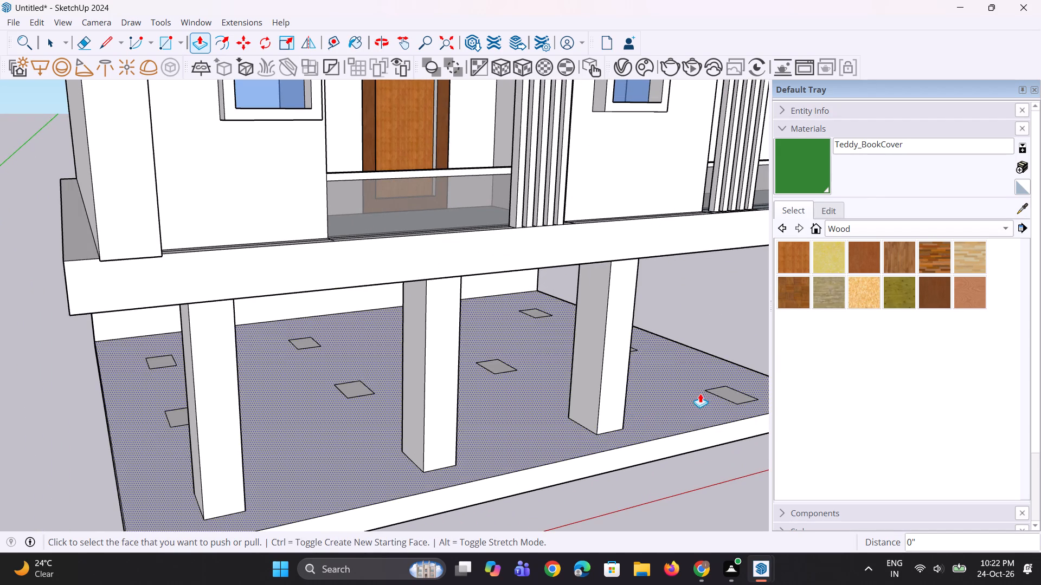
pyautogui.doubleClick(722, 393)
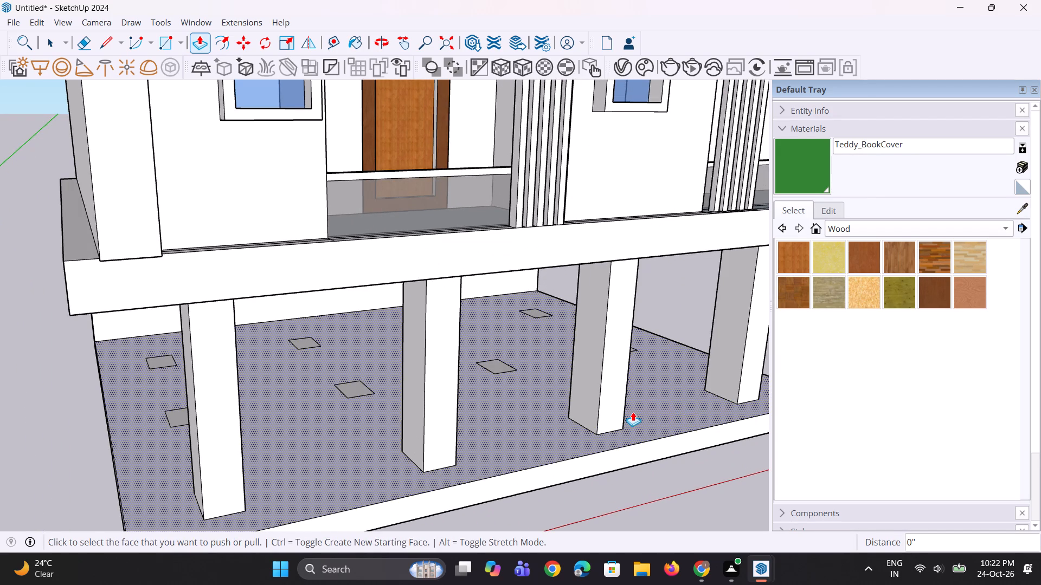
# Extrude the four middle-row footprints into columns, repeating the 13' 8 11/16" height of the front row.
pyautogui.scroll(2, 357, 434)
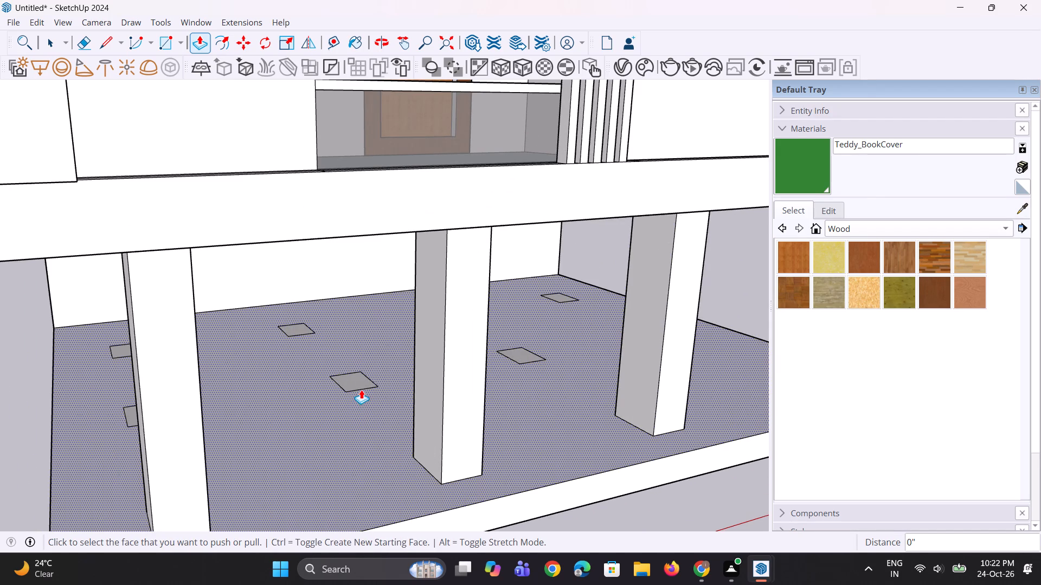
pyautogui.doubleClick(359, 381)
pyautogui.doubleClick(516, 357)
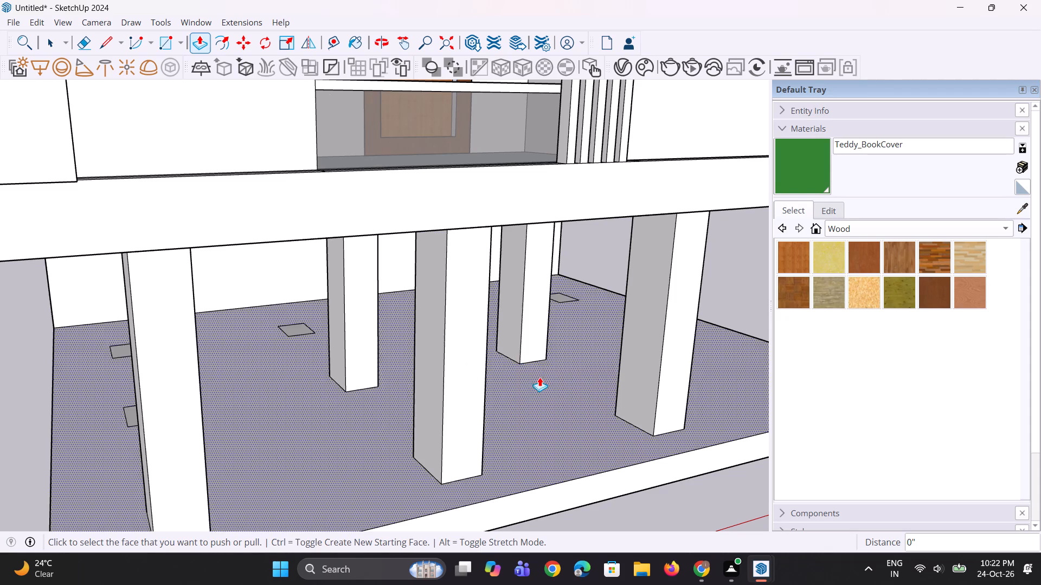
pyautogui.middleClick(479, 386)
pyautogui.scroll(-5, 463, 381)
pyautogui.moveTo(724, 393); pyautogui.dragTo(687, 399, button='middle')
pyautogui.scroll(2, 669, 366)
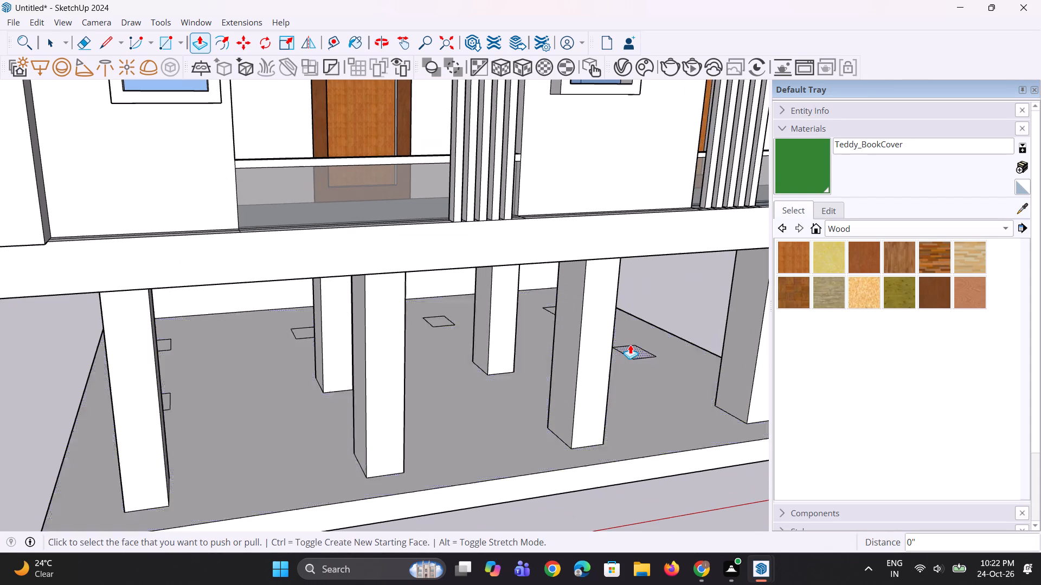
pyautogui.doubleClick(633, 348)
pyautogui.scroll(-5, 486, 407)
pyautogui.moveTo(421, 440); pyautogui.dragTo(533, 426, button='middle')
pyautogui.scroll(2, 303, 457)
pyautogui.doubleClick(250, 422)
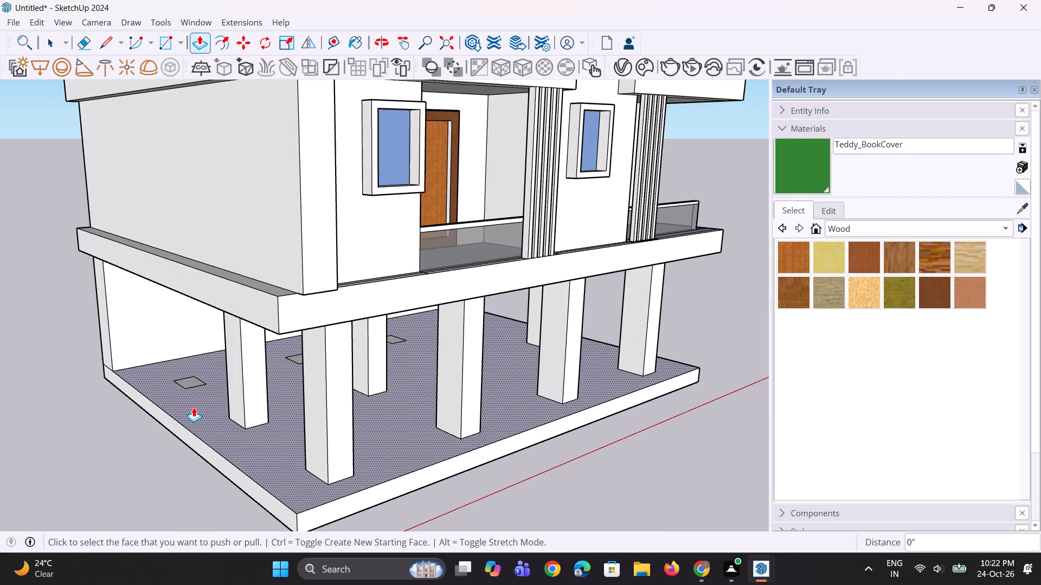
# Extrude the four back-row footprints into columns with the same 13' 8 11/16" height, completing the column grid.
pyautogui.doubleClick(192, 382)
pyautogui.scroll(5, 262, 368)
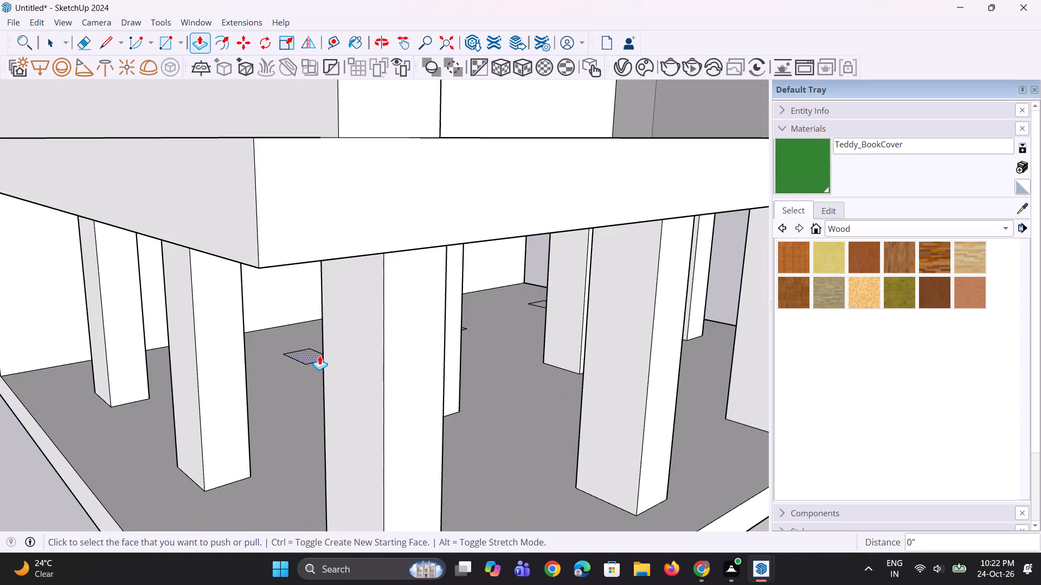
pyautogui.doubleClick(319, 355)
pyautogui.moveTo(462, 408); pyautogui.dragTo(400, 387, button='middle')
pyautogui.scroll(2, 505, 341)
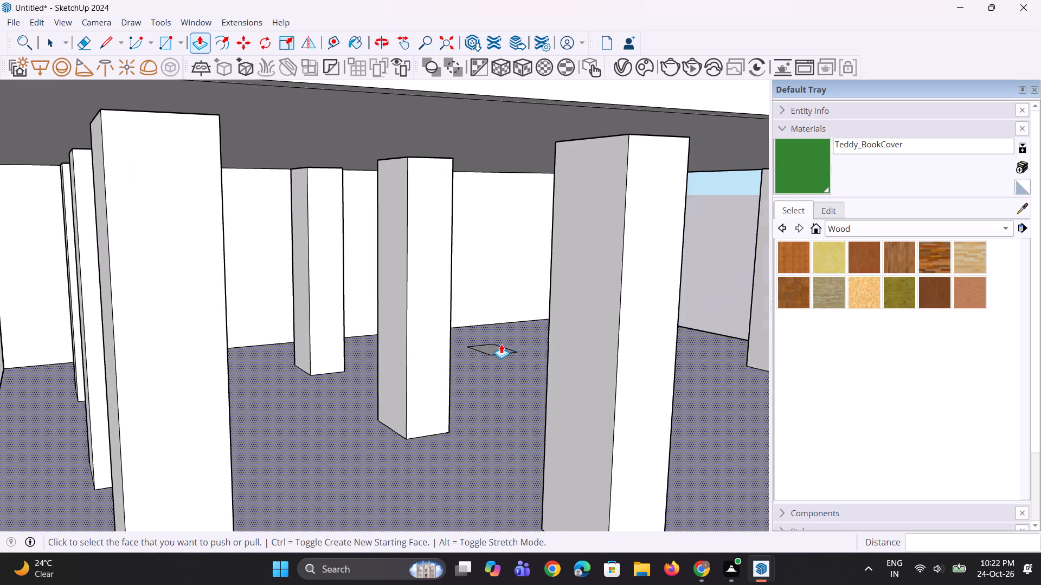
pyautogui.doubleClick(494, 348)
pyautogui.scroll(-5, 388, 380)
pyautogui.moveTo(642, 373); pyautogui.dragTo(602, 417, button='middle')
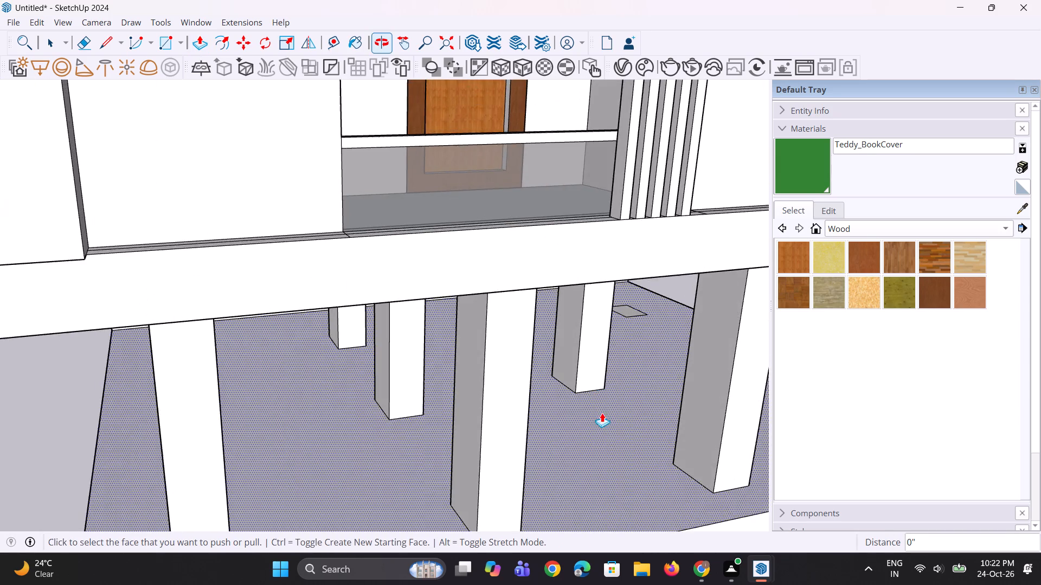
pyautogui.scroll(2, 628, 331)
pyautogui.doubleClick(631, 305)
pyautogui.scroll(-5, 631, 308)
pyautogui.moveTo(600, 441); pyautogui.dragTo(574, 358, button='middle')
pyautogui.scroll(-5, 540, 383)
pyautogui.moveTo(519, 395); pyautogui.dragTo(477, 439, button='middle')
pyautogui.scroll(-2, 403, 419)
pyautogui.moveTo(403, 417); pyautogui.dragTo(415, 438, button='middle')
pyautogui.scroll(6, 380, 428)
pyautogui.press('space')
pyautogui.press('space')
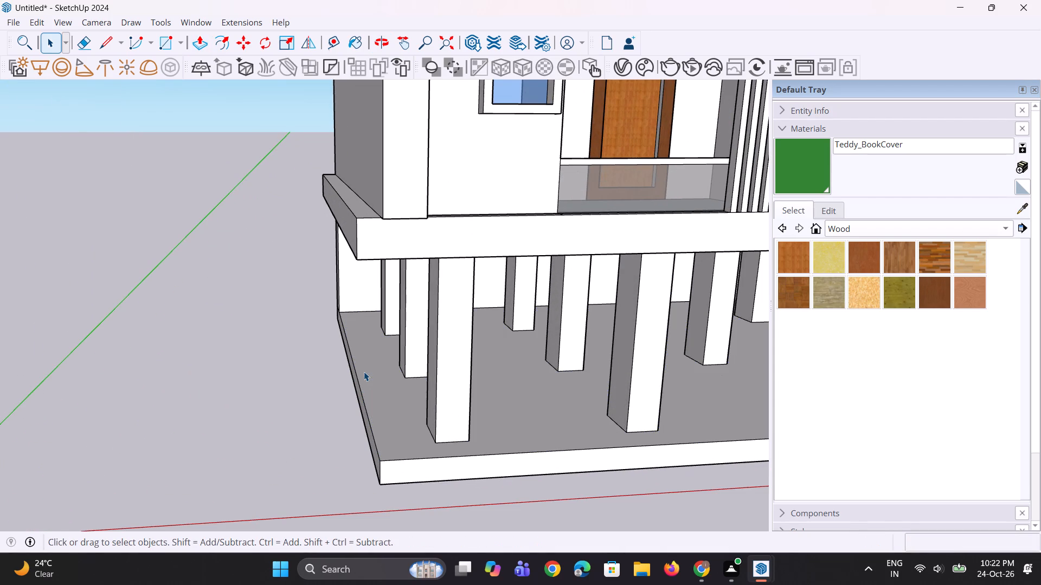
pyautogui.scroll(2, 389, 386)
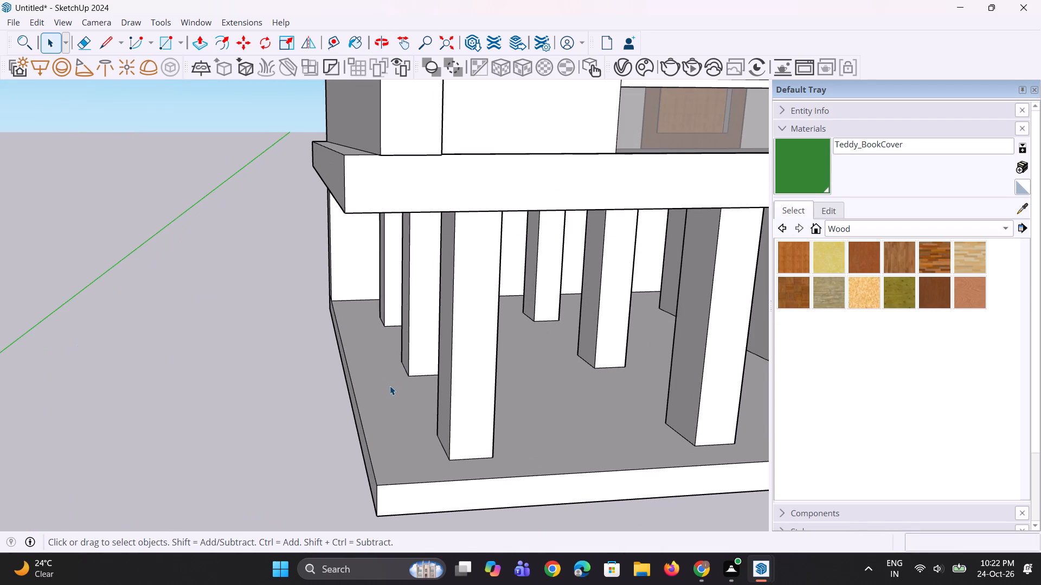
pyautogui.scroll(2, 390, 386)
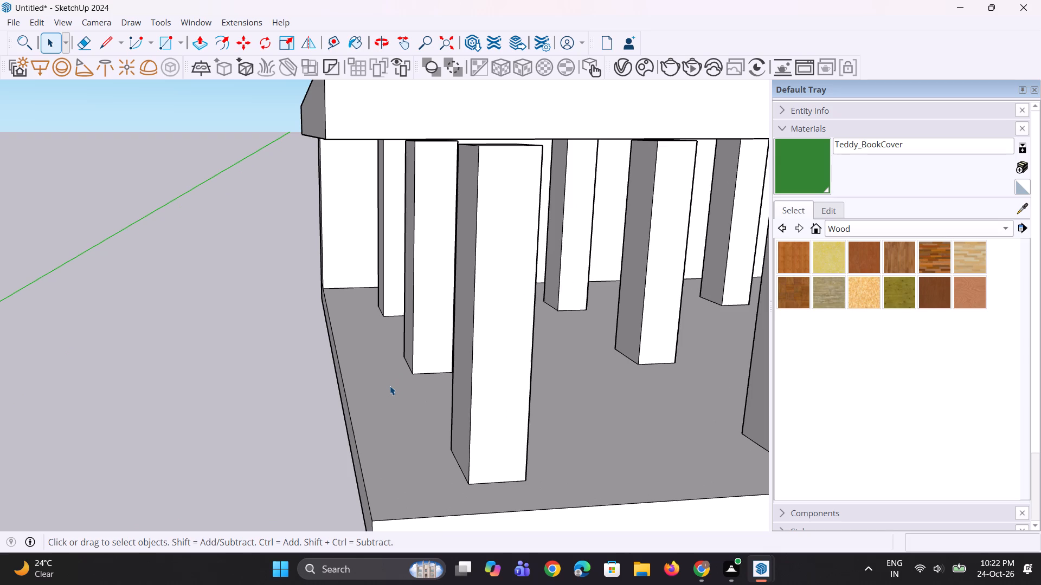
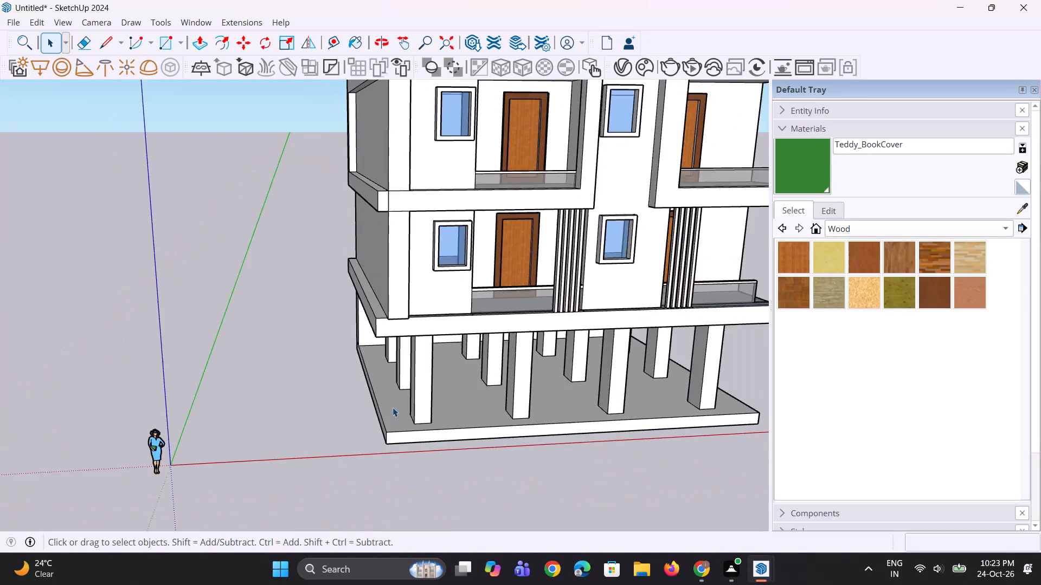
# Examine the whole building from the front and side, from the column level up to the roof.
pyautogui.moveTo(393, 407); pyautogui.dragTo(423, 408, button='middle')
pyautogui.scroll(1, 393, 407)
pyautogui.scroll(-5, 423, 409)
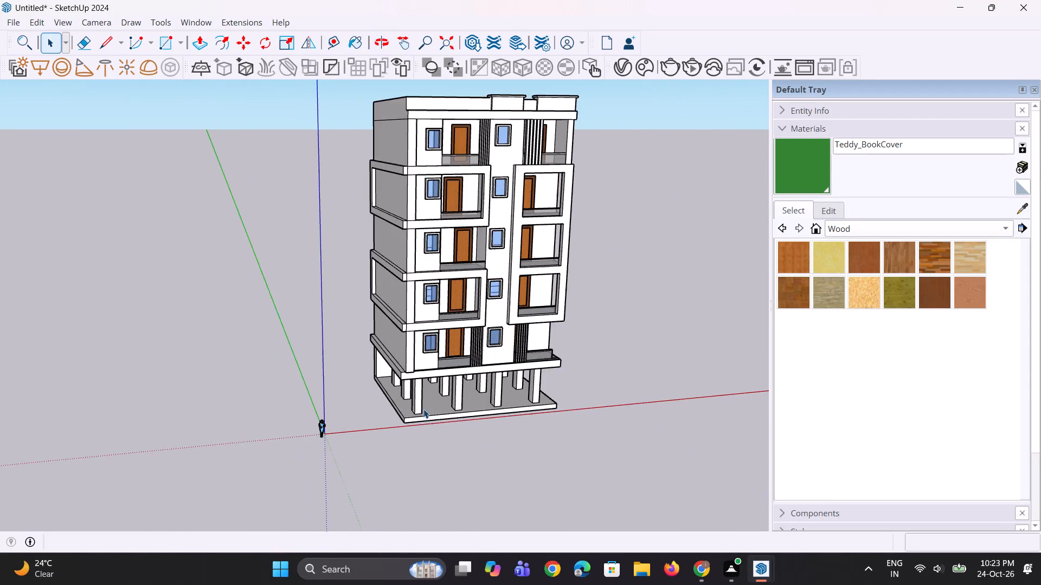
pyautogui.scroll(1, 429, 405)
pyautogui.moveTo(429, 395); pyautogui.dragTo(446, 346, button='middle')
pyautogui.scroll(-6, 452, 402)
pyautogui.moveTo(485, 399); pyautogui.dragTo(524, 414, button='middle')
pyautogui.scroll(1, 519, 412)
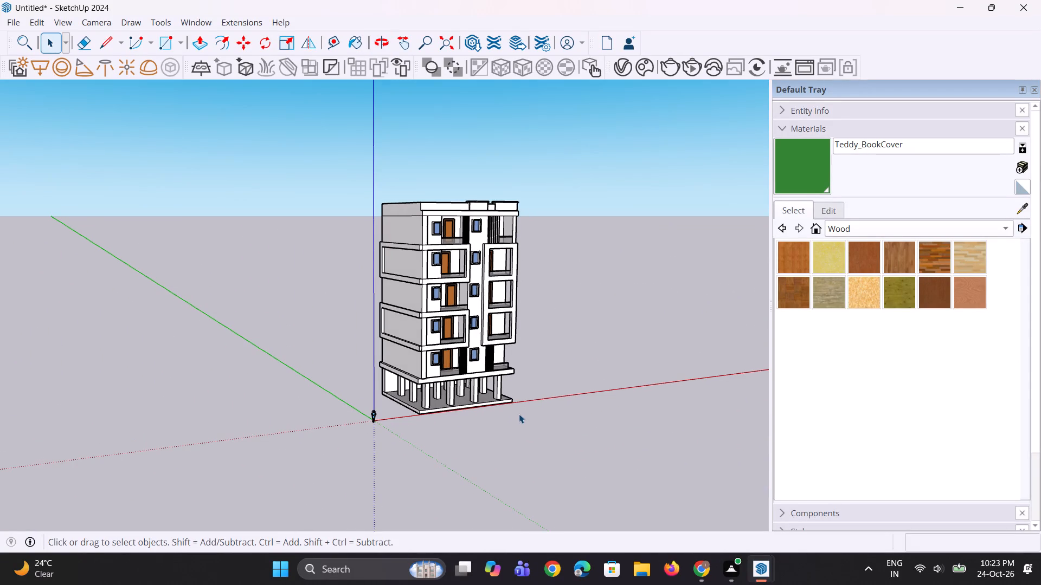
pyautogui.scroll(-2, 519, 414)
pyautogui.scroll(4, 527, 392)
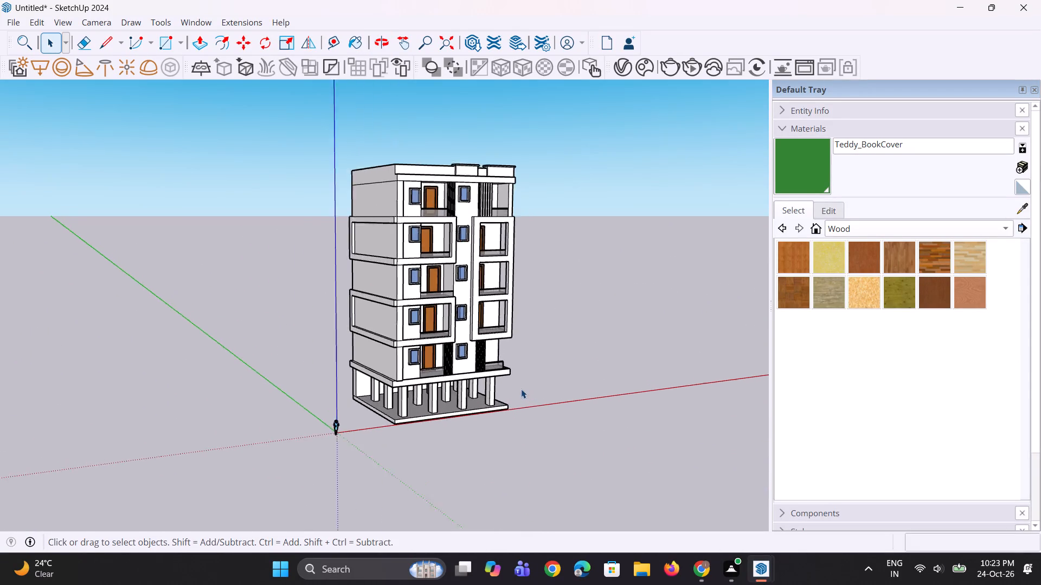
pyautogui.scroll(1, 521, 389)
pyautogui.moveTo(521, 389); pyautogui.dragTo(464, 394, button='middle')
pyautogui.scroll(10, 447, 390)
pyautogui.moveTo(422, 358); pyautogui.dragTo(391, 361, button='middle')
pyautogui.scroll(-11, 394, 372)
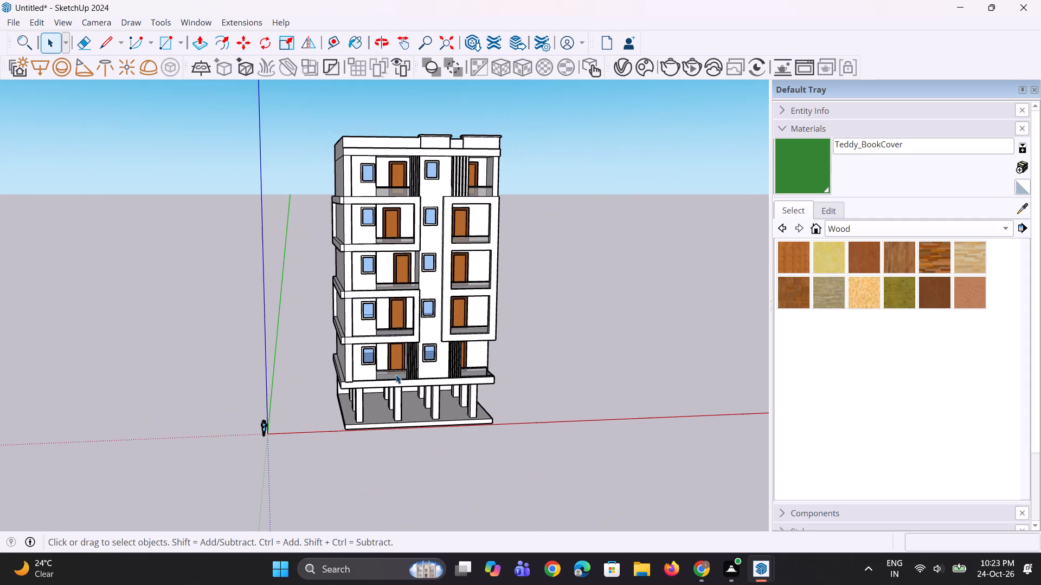
pyautogui.scroll(3, 402, 372)
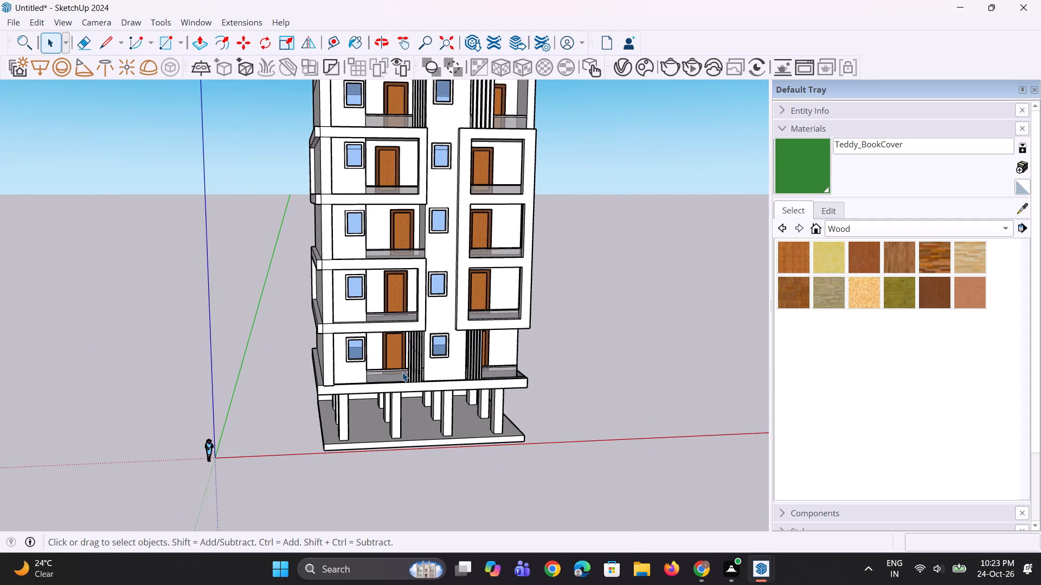
pyautogui.scroll(2, 402, 372)
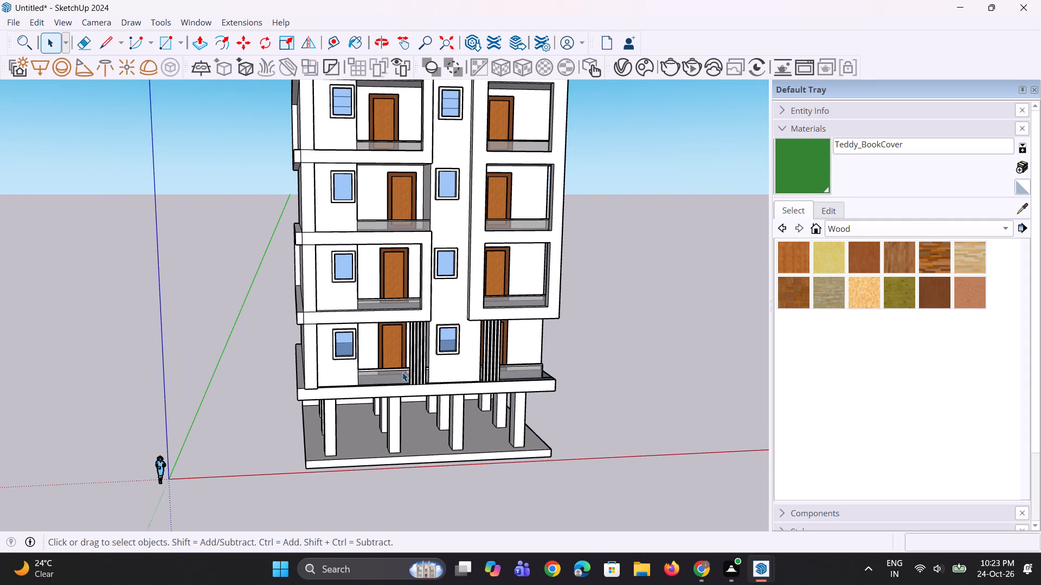
pyautogui.scroll(-4, 402, 372)
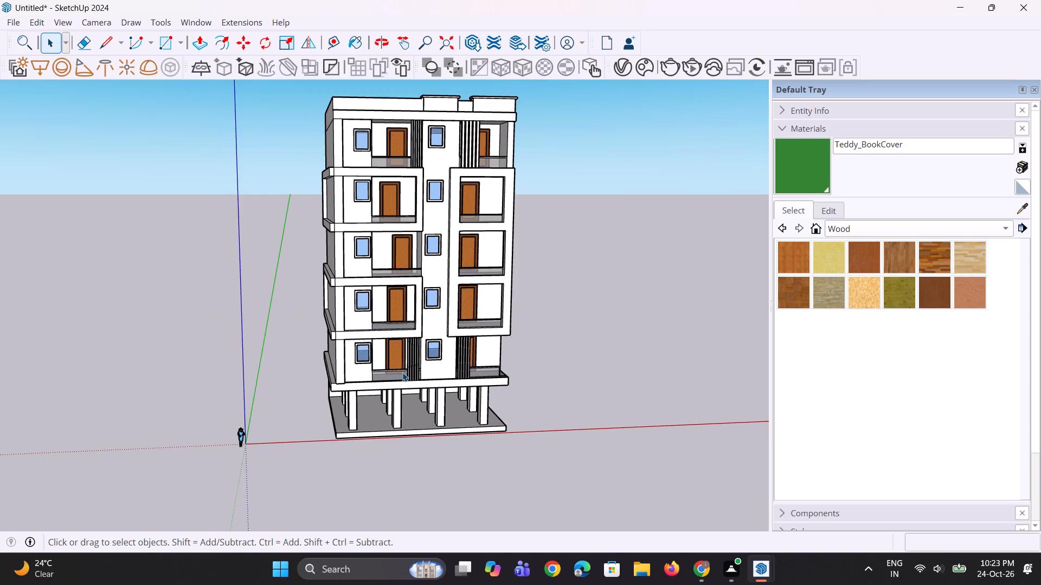
pyautogui.scroll(4, 402, 372)
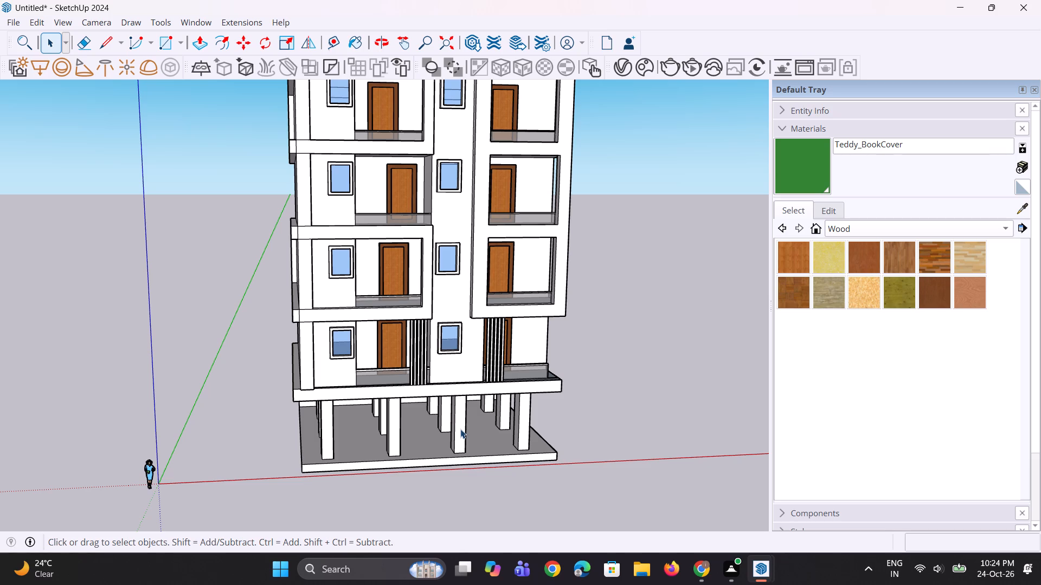
pyautogui.scroll(-4, 460, 441)
pyautogui.moveTo(467, 425); pyautogui.dragTo(552, 437, button='middle')
pyautogui.scroll(1, 536, 432)
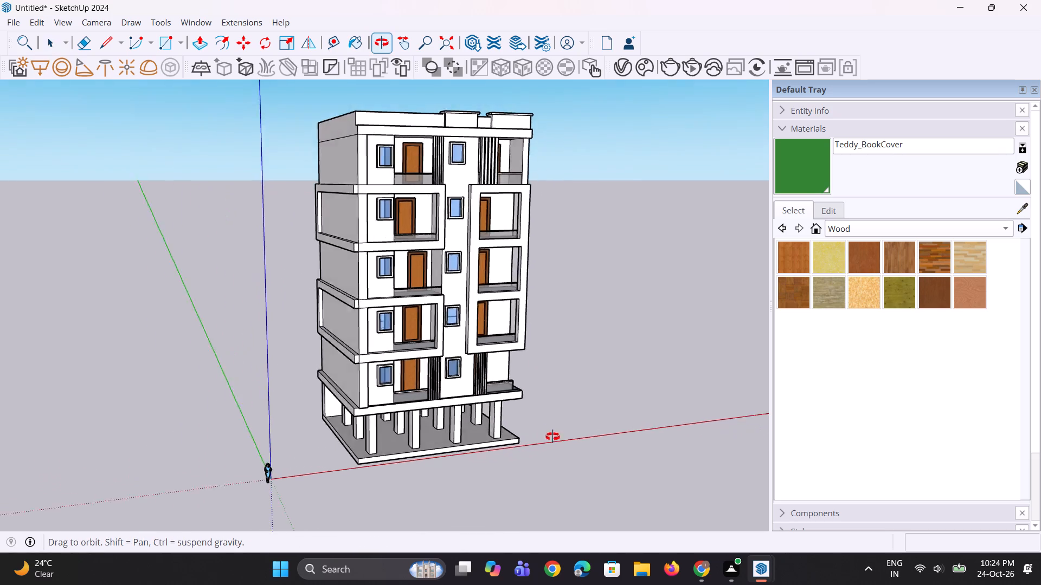
pyautogui.moveTo(552, 437); pyautogui.dragTo(618, 431, button='middle')
pyautogui.scroll(-4, 487, 466)
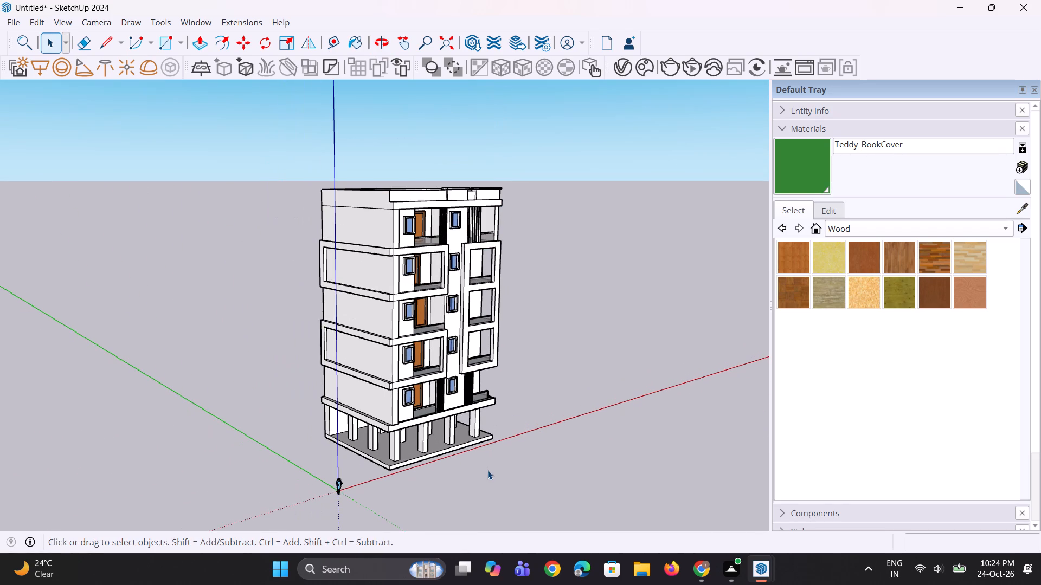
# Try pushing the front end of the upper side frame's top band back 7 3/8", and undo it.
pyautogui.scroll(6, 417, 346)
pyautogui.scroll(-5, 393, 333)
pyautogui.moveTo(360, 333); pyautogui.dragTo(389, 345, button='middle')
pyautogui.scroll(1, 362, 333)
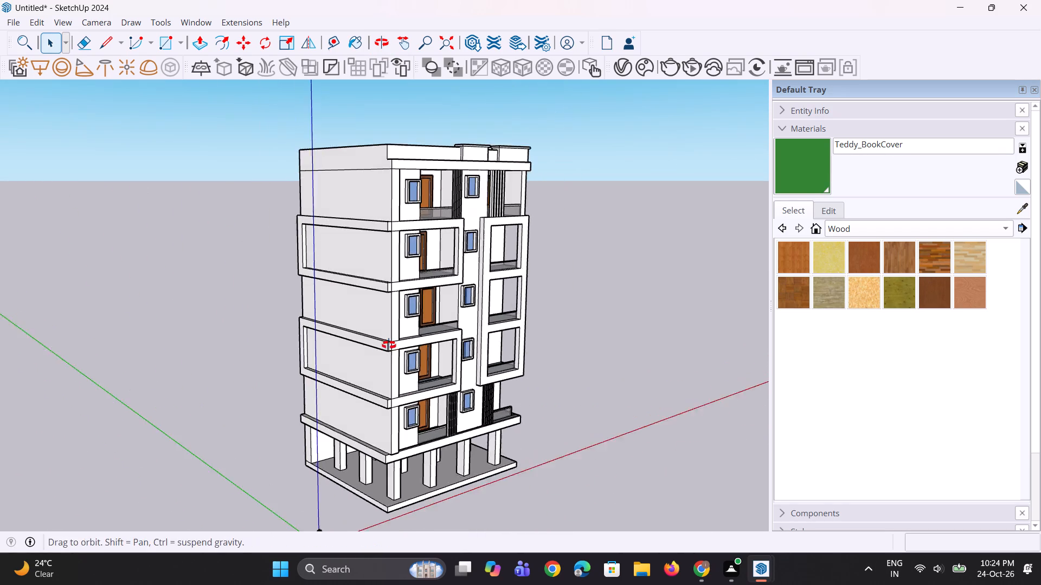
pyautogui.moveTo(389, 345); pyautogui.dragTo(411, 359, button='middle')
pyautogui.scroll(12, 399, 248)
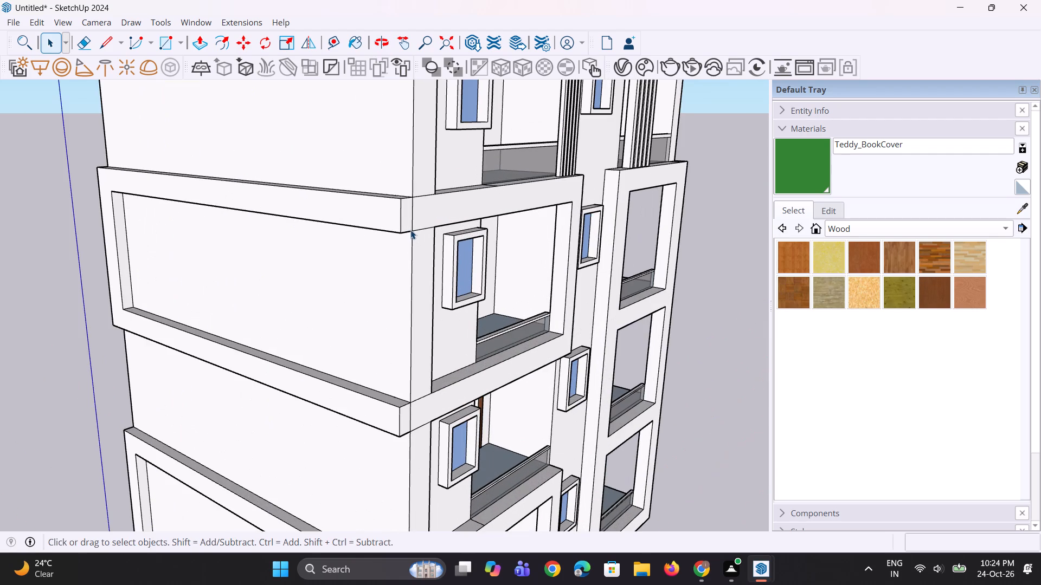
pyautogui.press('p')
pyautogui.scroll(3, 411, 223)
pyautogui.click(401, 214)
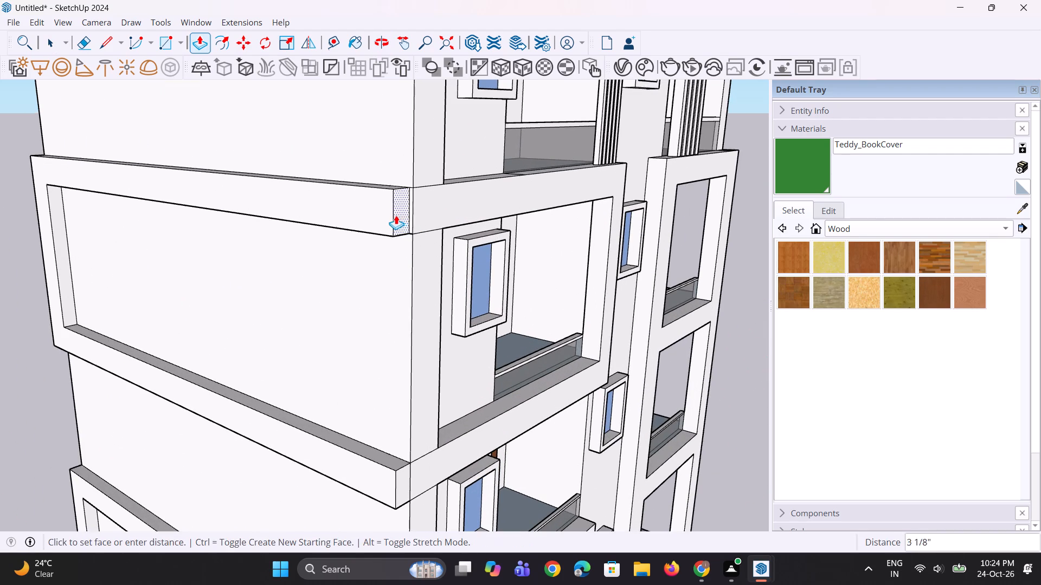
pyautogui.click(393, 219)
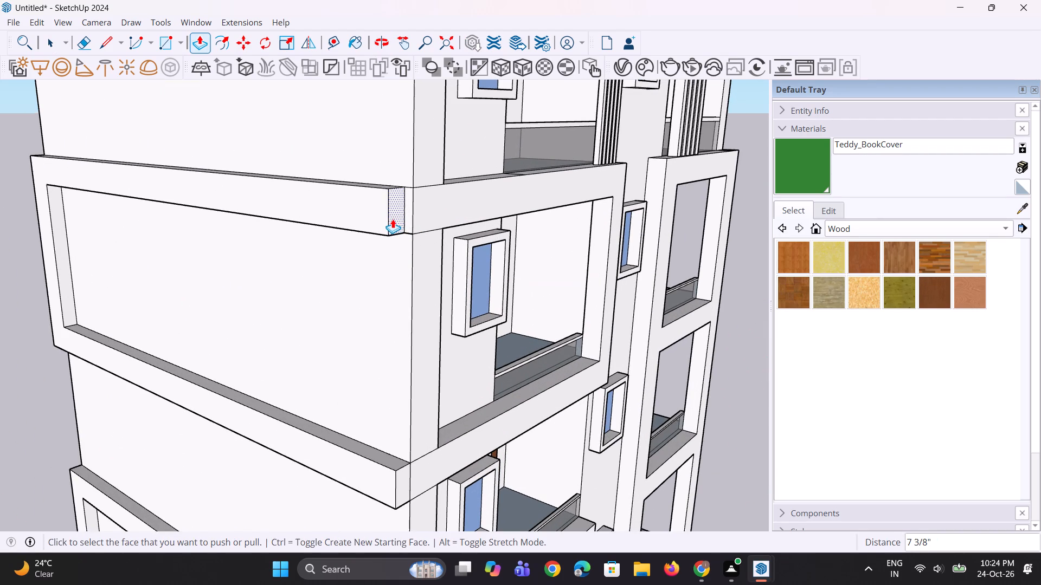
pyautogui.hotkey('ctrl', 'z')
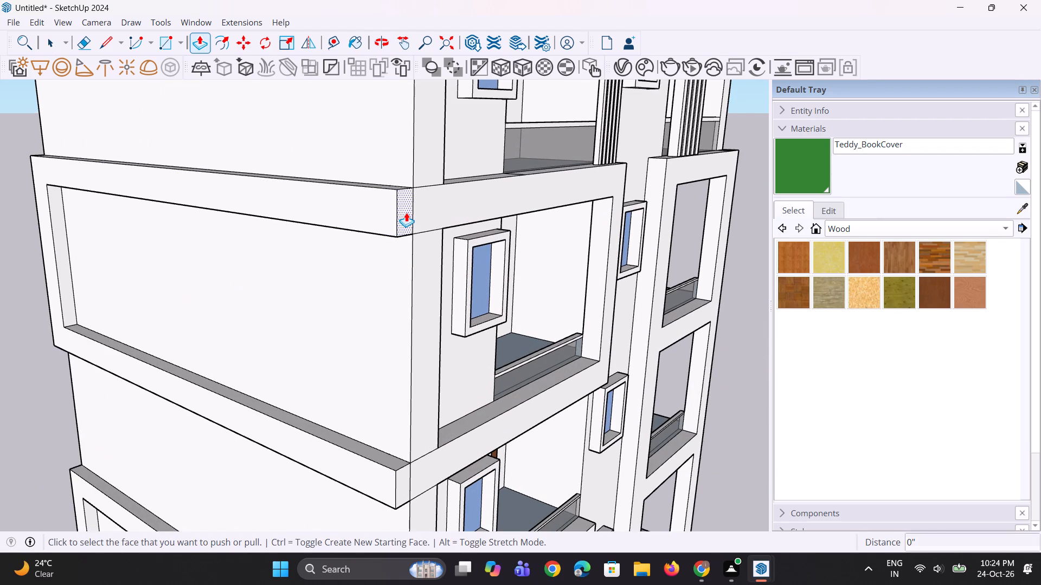
# Push the front end of the upper side frame's top band back from the building corner and erase the seam line beside it.
pyautogui.click(406, 212)
pyautogui.click(375, 210)
pyautogui.click(394, 215)
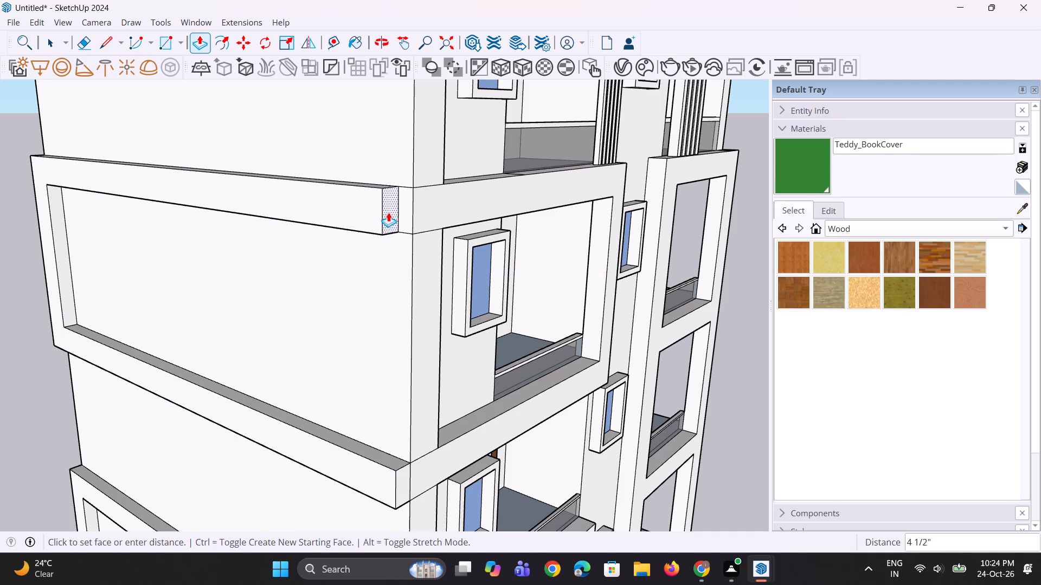
pyautogui.click(375, 208)
pyautogui.scroll(1, 390, 218)
pyautogui.press('e')
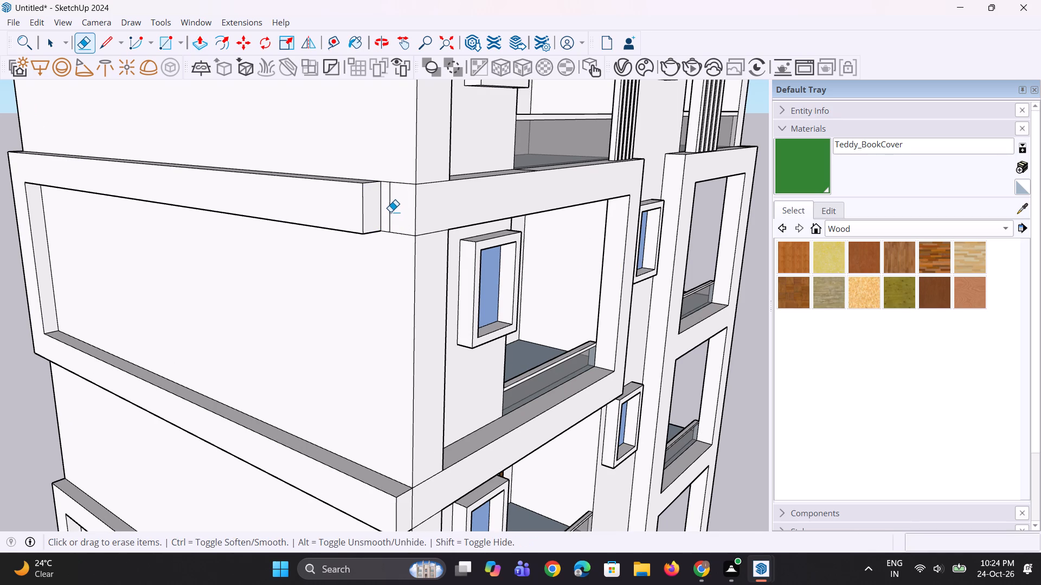
pyautogui.click(390, 212)
pyautogui.scroll(-3, 389, 197)
pyautogui.scroll(4, 420, 390)
pyautogui.moveTo(420, 399); pyautogui.dragTo(413, 408)
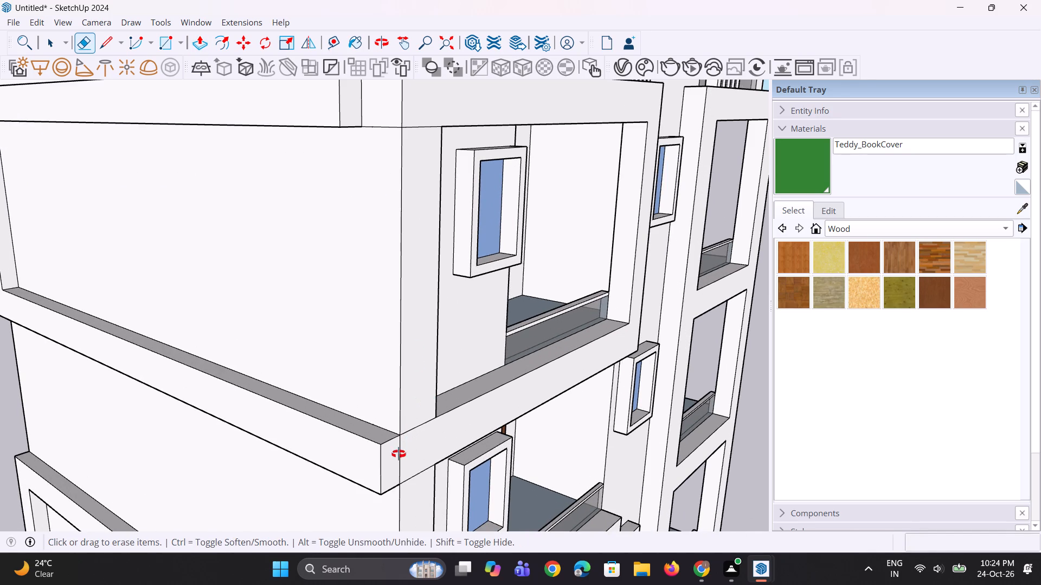
# Push the front end of the upper side frame's bottom band back 2' 4", aligned with the shortened top band.
pyautogui.press('o')
pyautogui.click(391, 465)
pyautogui.press('p')
pyautogui.click(390, 466)
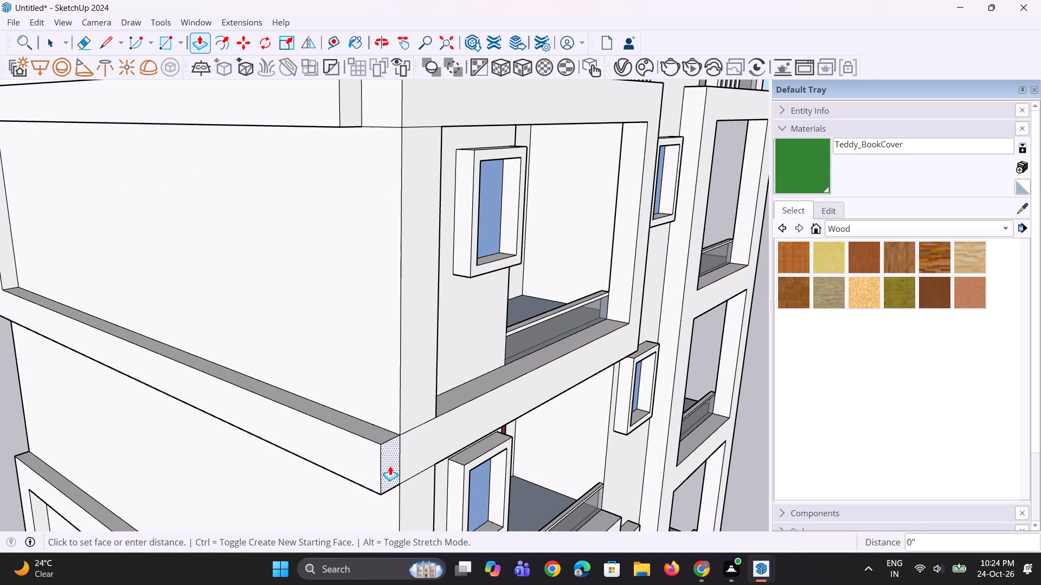
pyautogui.click(341, 123)
pyautogui.scroll(-3, 363, 211)
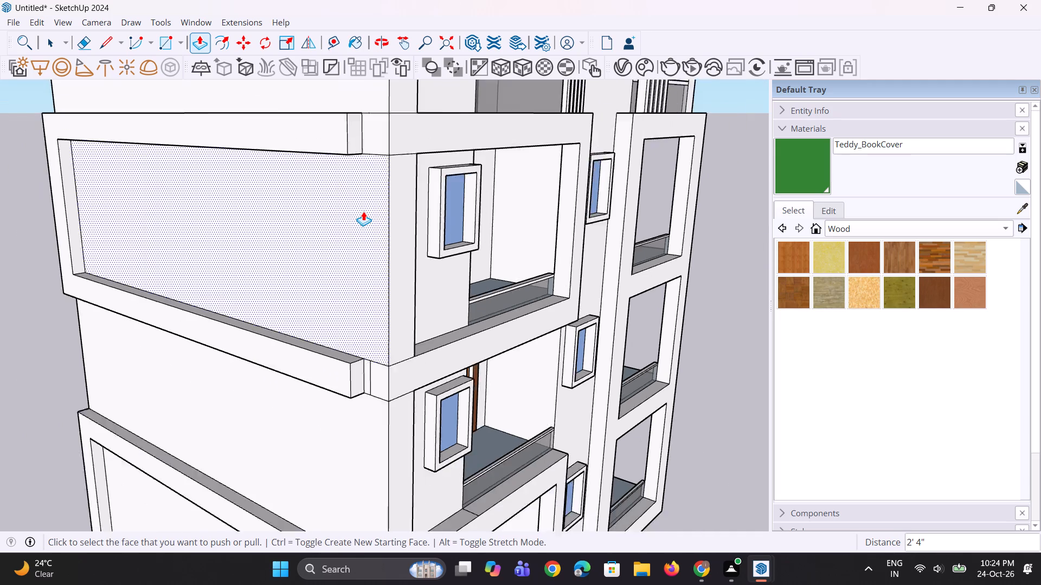
# Repeat the 2' 4" push on the front ends of the lower side frame's top and bottom bands.
pyautogui.scroll(-7, 363, 211)
pyautogui.scroll(3, 382, 451)
pyautogui.doubleClick(374, 441)
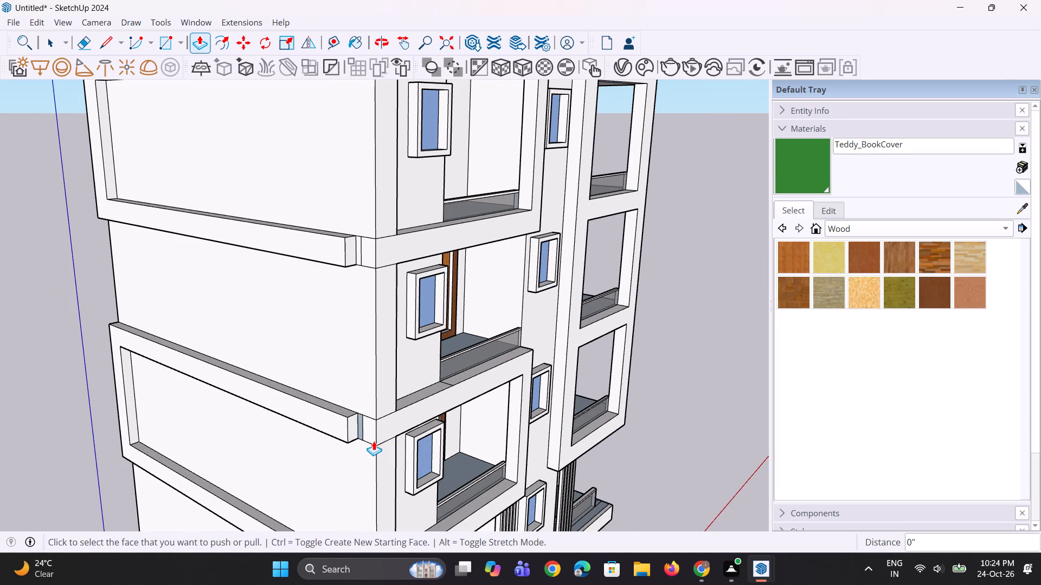
pyautogui.scroll(-5, 331, 368)
pyautogui.scroll(4, 355, 501)
pyautogui.doubleClick(358, 512)
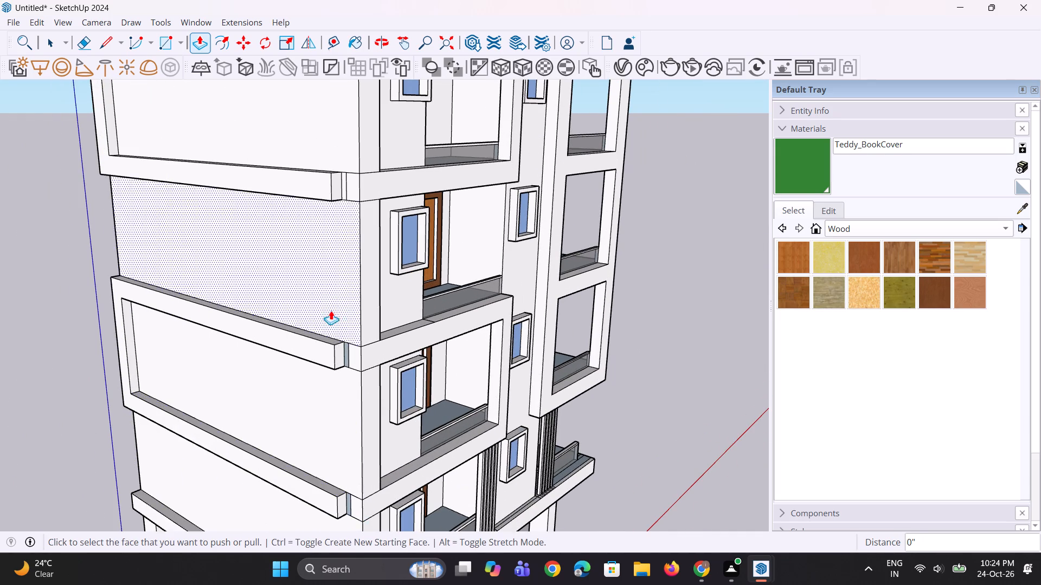
# Erase the leftover edges between the upper side frame's shortened top band and the front corner, leaving a plain wall.
pyautogui.scroll(-5, 329, 300)
pyautogui.scroll(2, 329, 300)
pyautogui.scroll(-9, 329, 300)
pyautogui.scroll(6, 323, 402)
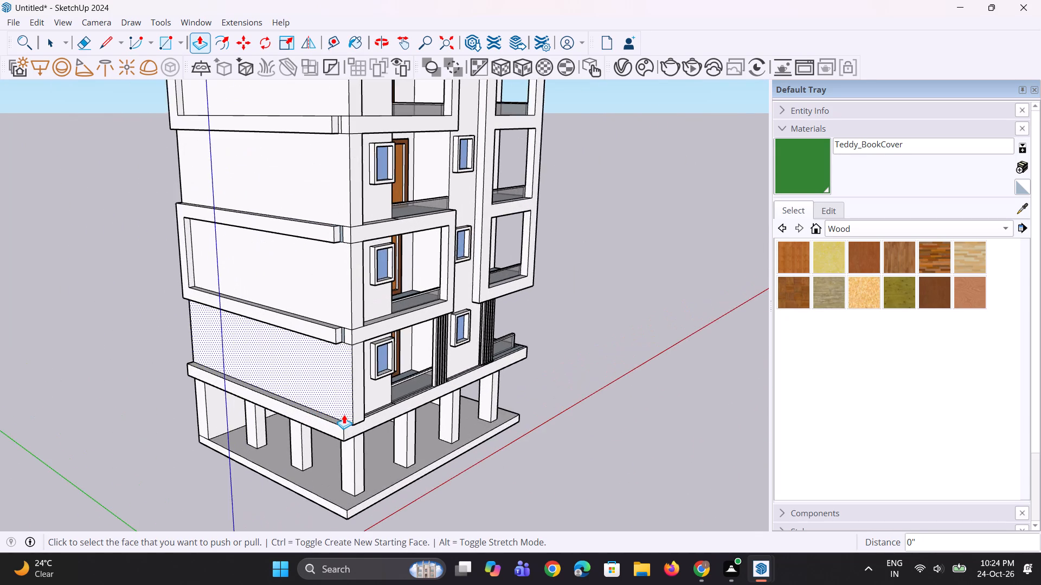
pyautogui.scroll(-15, 344, 414)
pyautogui.scroll(14, 348, 322)
pyautogui.moveTo(342, 347); pyautogui.dragTo(332, 340, button='middle')
pyautogui.scroll(-2, 336, 320)
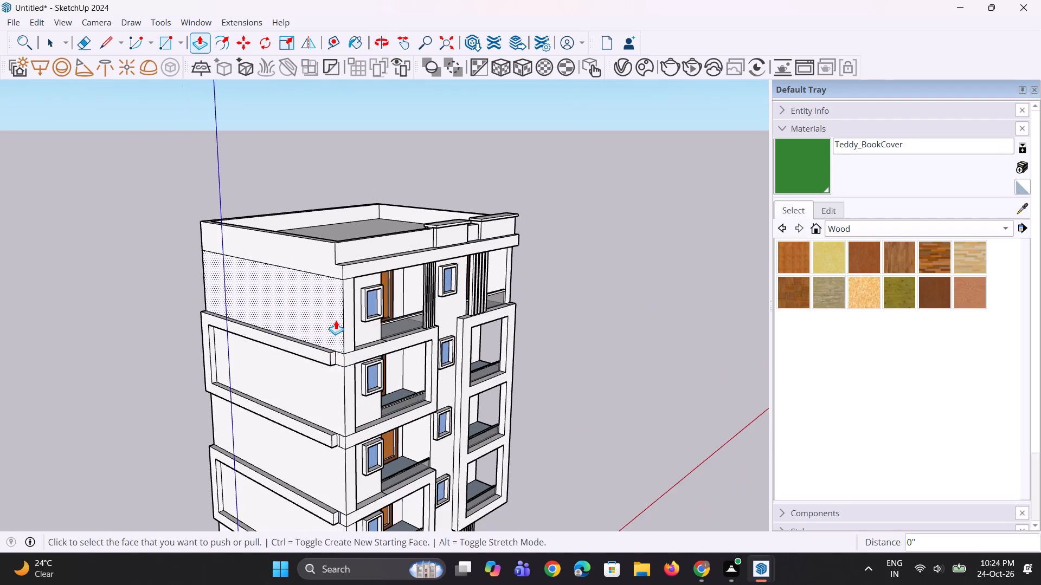
pyautogui.moveTo(336, 319); pyautogui.dragTo(351, 319, button='middle')
pyautogui.scroll(10, 356, 340)
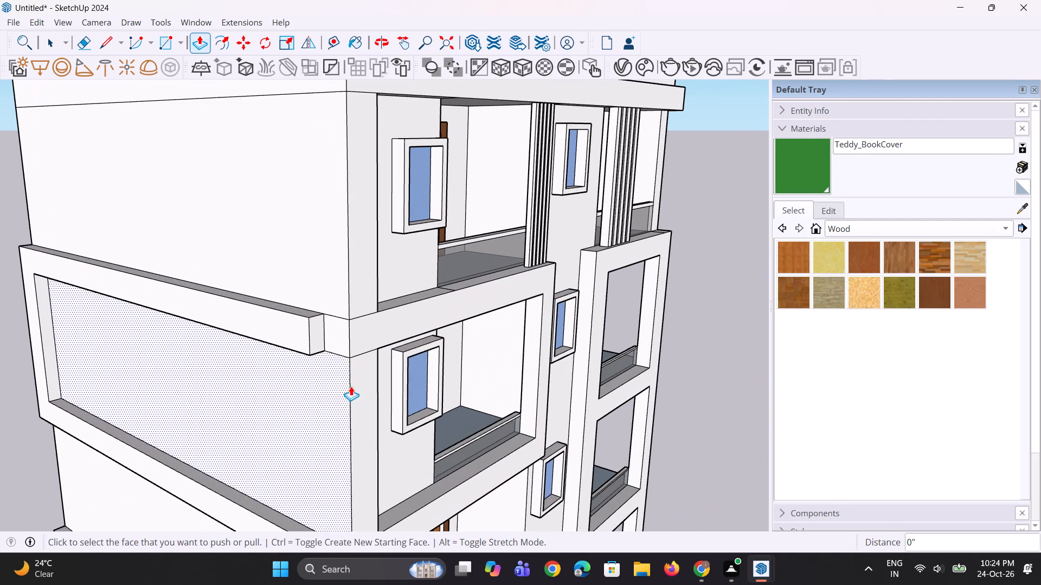
pyautogui.press('e')
pyautogui.click(343, 321)
pyautogui.moveTo(343, 317); pyautogui.dragTo(343, 358)
pyautogui.scroll(-2, 344, 350)
pyautogui.scroll(7, 339, 342)
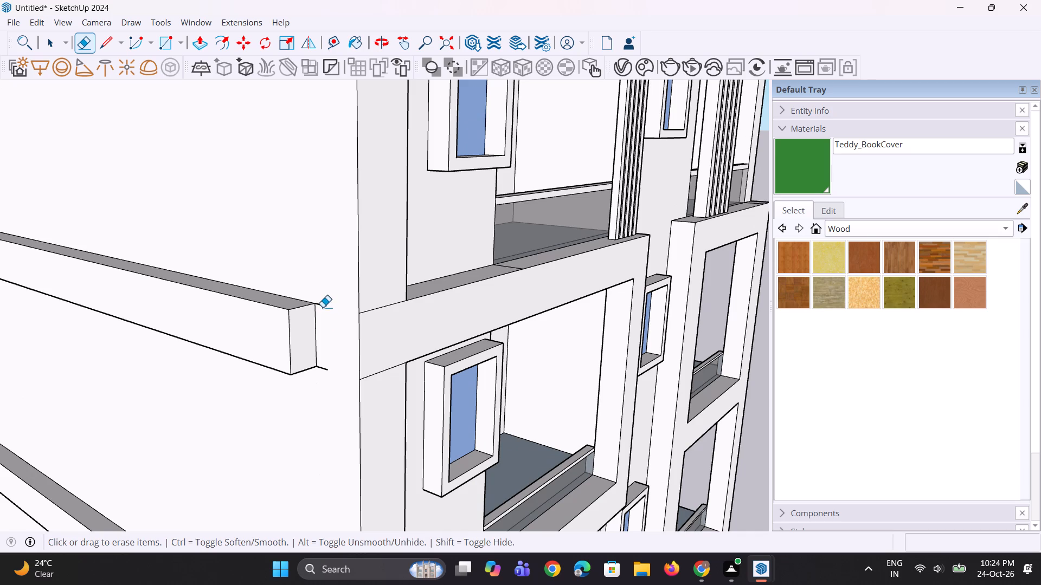
pyautogui.moveTo(323, 307); pyautogui.dragTo(325, 376)
pyautogui.scroll(-5, 332, 366)
pyautogui.moveTo(322, 370); pyautogui.dragTo(340, 366, button='middle')
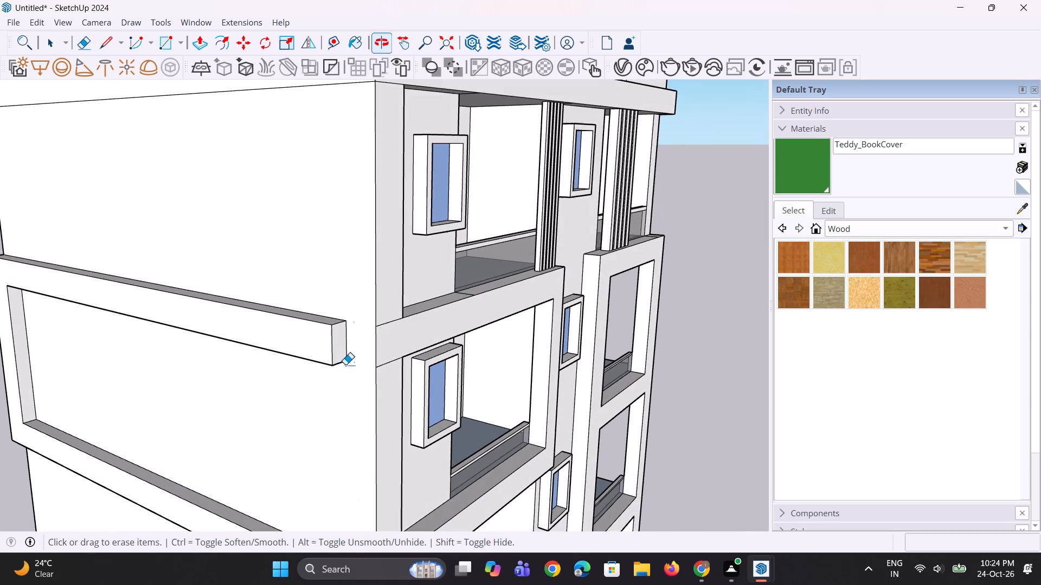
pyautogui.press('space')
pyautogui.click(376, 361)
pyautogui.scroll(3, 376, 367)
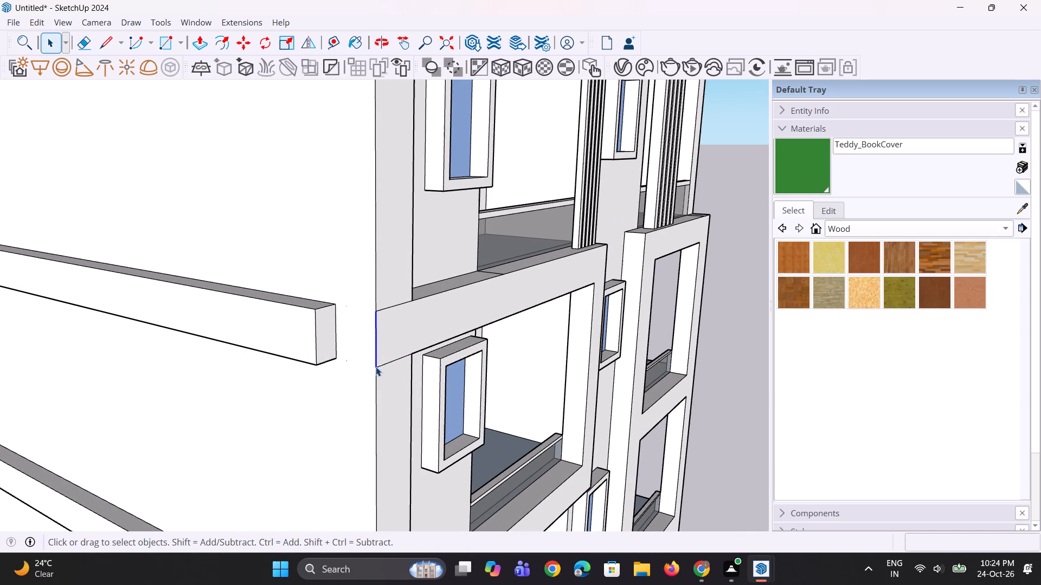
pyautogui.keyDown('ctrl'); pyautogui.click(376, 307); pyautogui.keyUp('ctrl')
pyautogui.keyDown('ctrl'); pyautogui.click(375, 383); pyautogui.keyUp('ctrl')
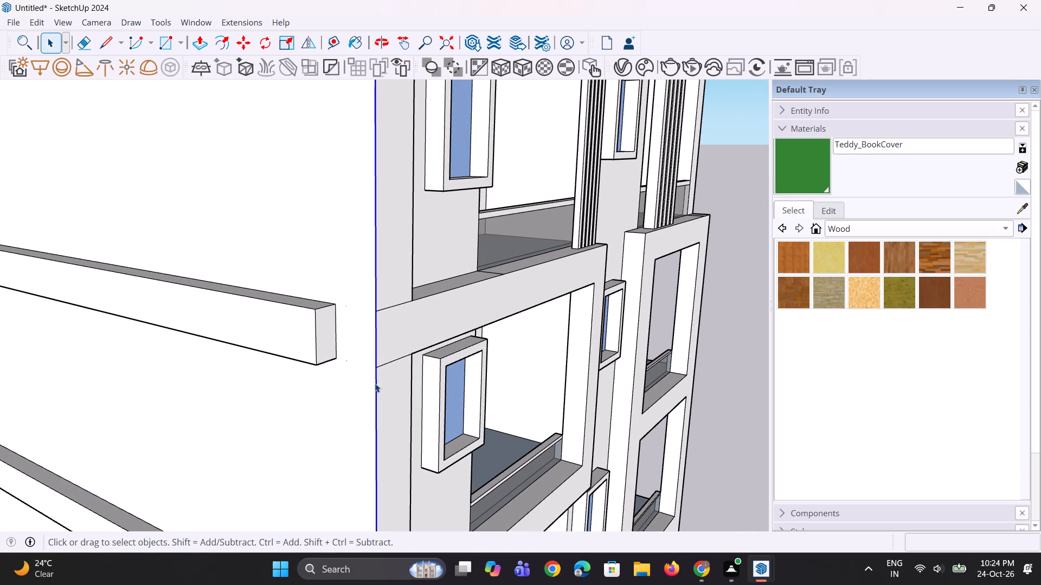
# Erase the leftover edges between the upper side frame's shortened bottom band and the front corner.
pyautogui.scroll(-14, 368, 293)
pyautogui.scroll(8, 369, 457)
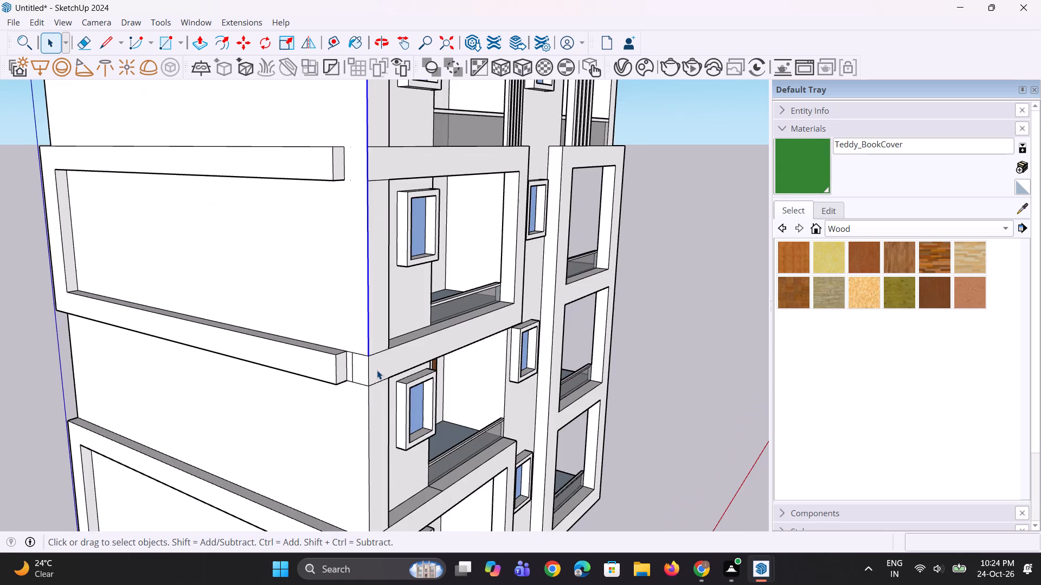
pyautogui.scroll(5, 377, 370)
pyautogui.press('e')
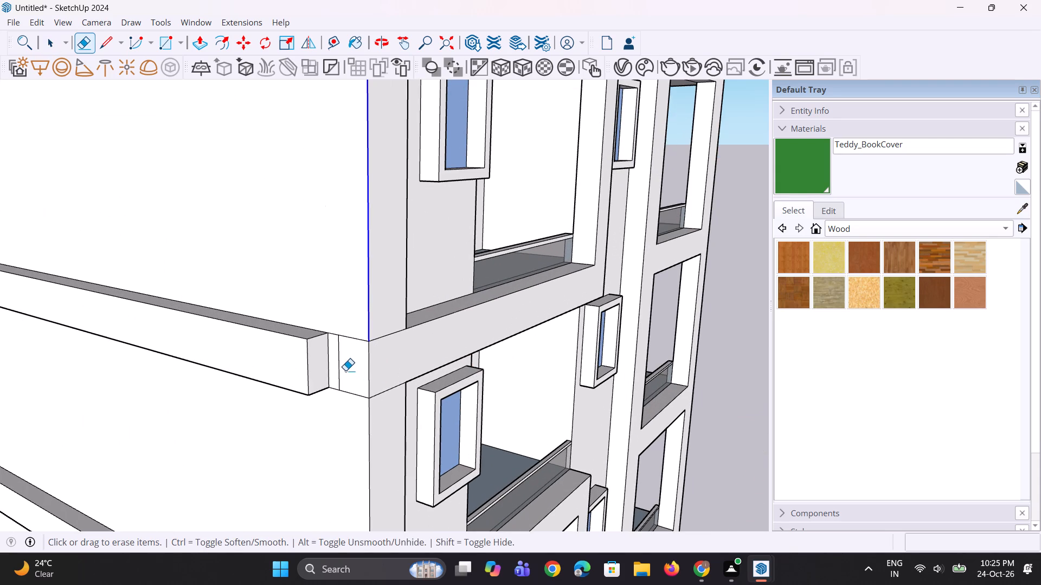
pyautogui.click(340, 368)
pyautogui.moveTo(342, 325); pyautogui.dragTo(346, 400)
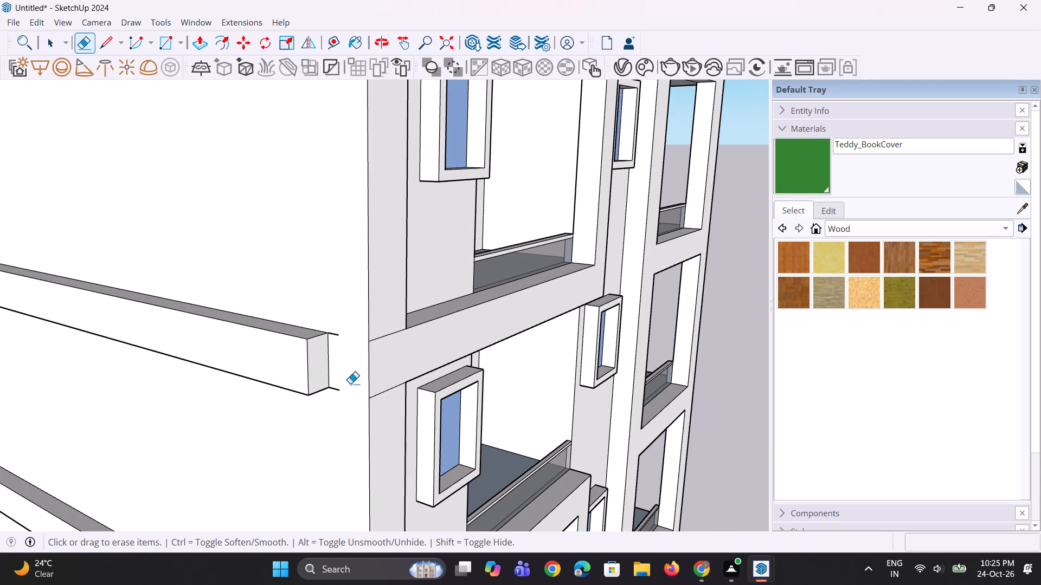
pyautogui.scroll(6, 334, 372)
pyautogui.moveTo(336, 311); pyautogui.dragTo(336, 426)
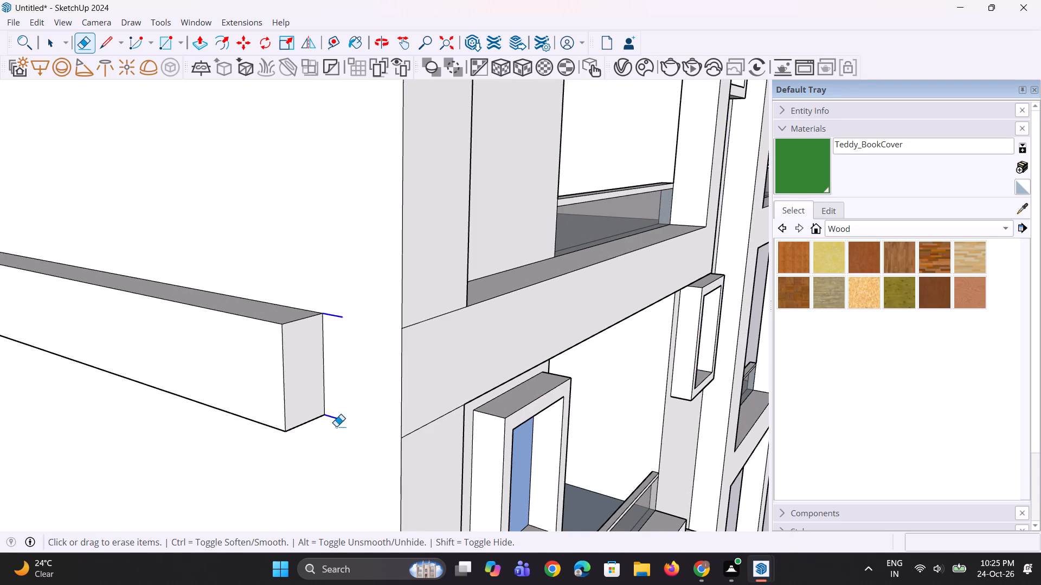
# Erase the leftover edges between the lower side frame's shortened top band and the front corner.
pyautogui.scroll(-20, 356, 337)
pyautogui.scroll(6, 376, 497)
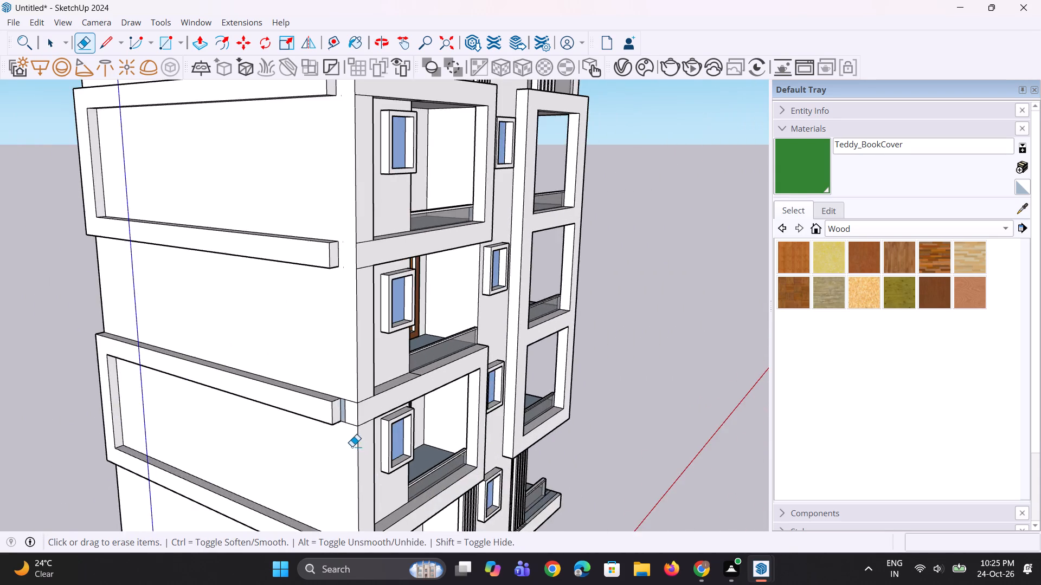
pyautogui.scroll(8, 352, 446)
pyautogui.moveTo(351, 319); pyautogui.dragTo(325, 422)
pyautogui.scroll(3, 330, 378)
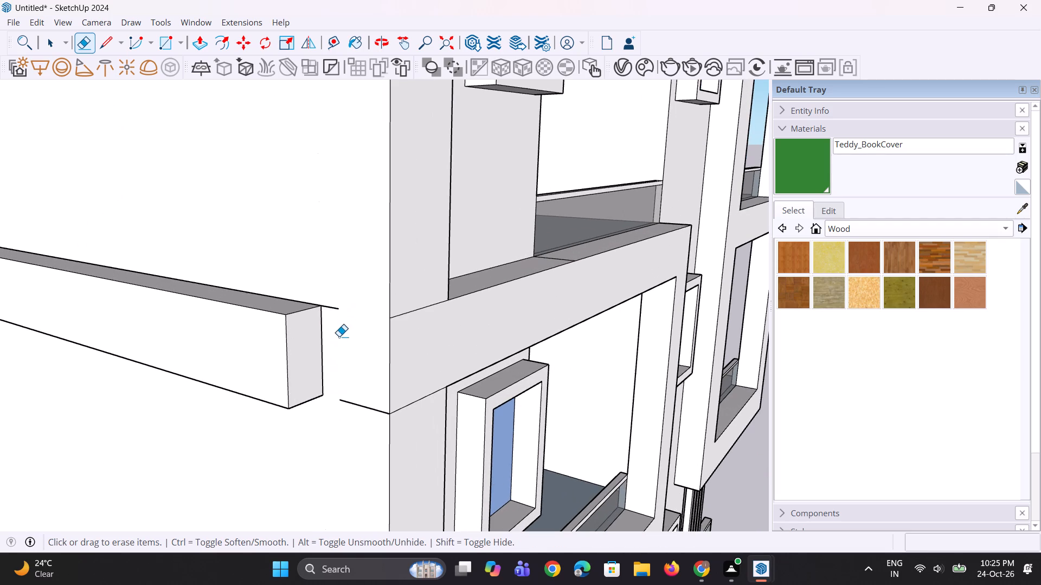
pyautogui.moveTo(329, 296); pyautogui.dragTo(365, 435)
# Erase the leftover edges between the lower side frame's shortened bottom band and the front corner, leaving a plain wall.
pyautogui.scroll(-8, 365, 377)
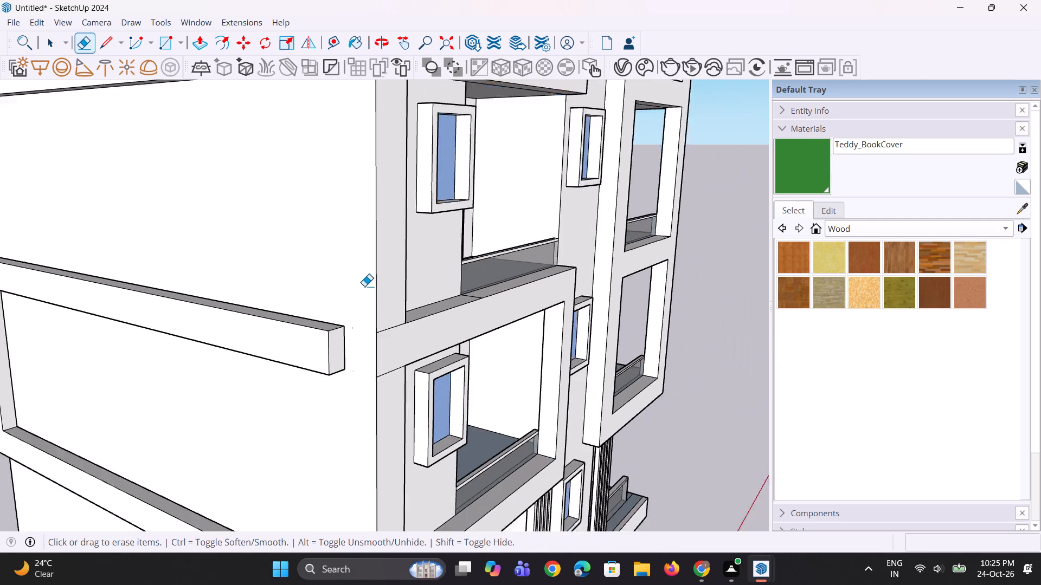
pyautogui.scroll(-8, 364, 286)
pyautogui.scroll(14, 350, 433)
pyautogui.moveTo(365, 396); pyautogui.dragTo(358, 501)
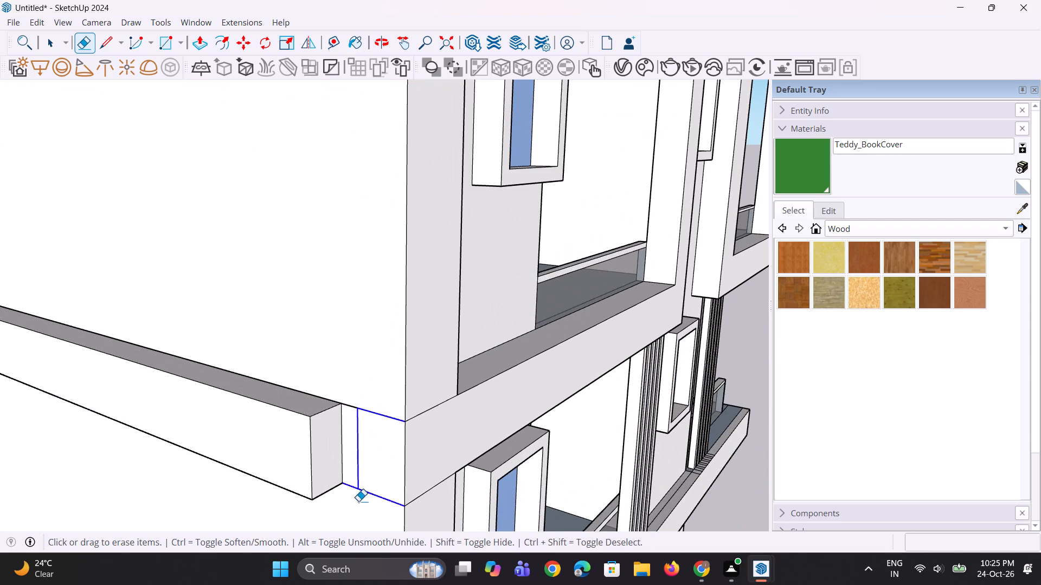
pyautogui.moveTo(358, 501); pyautogui.dragTo(358, 504)
pyautogui.scroll(-4, 374, 322)
pyautogui.scroll(4, 349, 391)
pyautogui.moveTo(361, 370); pyautogui.dragTo(364, 409)
# Copy all the vertical edge segments of the building's front corner, from roof band to ground-level slab, 2' back along the side wall.
pyautogui.scroll(-6, 372, 398)
pyautogui.scroll(1, 373, 356)
pyautogui.scroll(-11, 373, 356)
pyautogui.scroll(3, 405, 419)
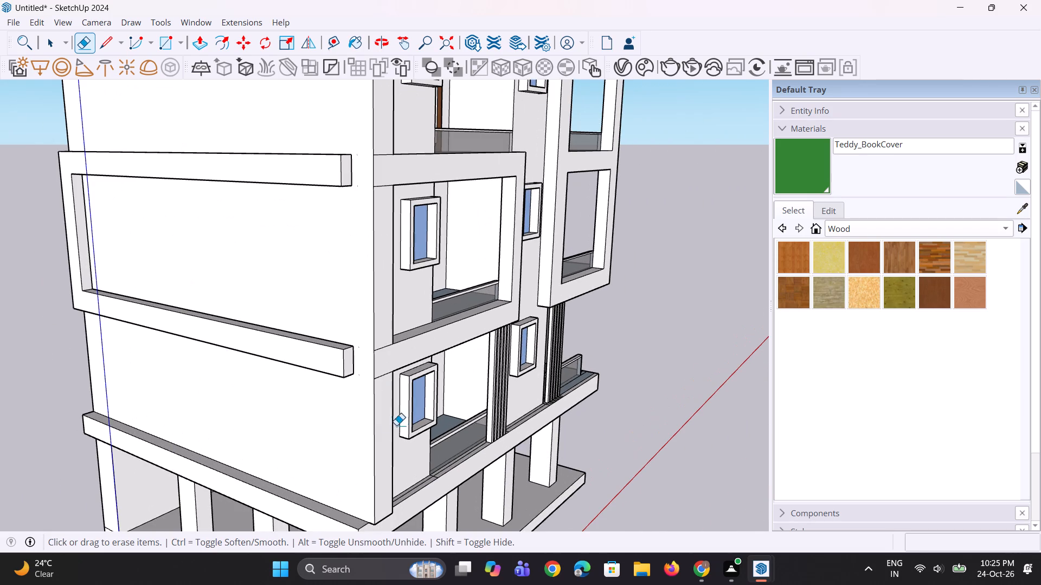
pyautogui.press('space')
pyautogui.click(375, 421)
pyautogui.scroll(3, 373, 378)
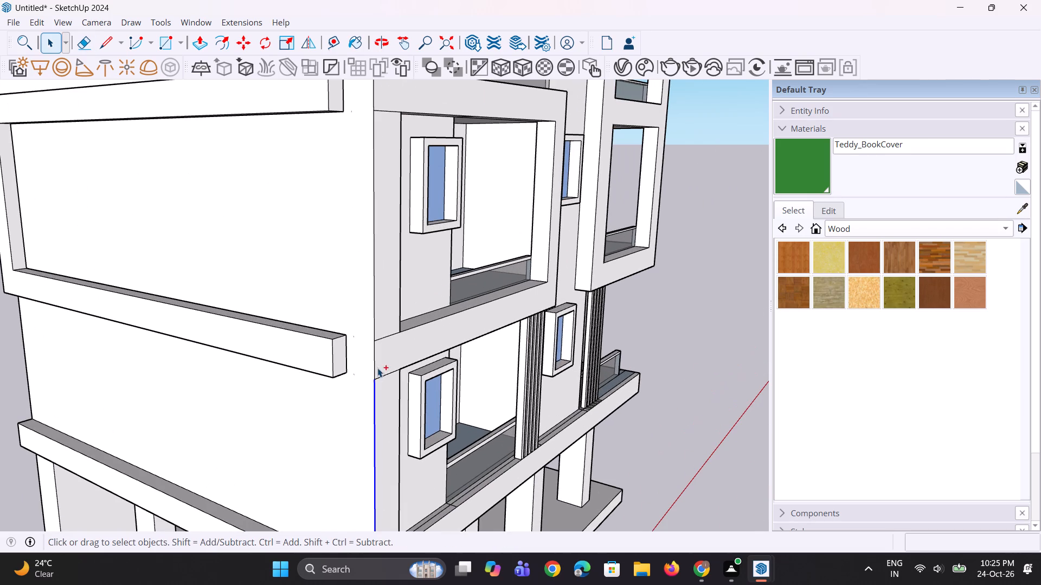
pyautogui.keyDown('ctrl'); pyautogui.click(374, 365); pyautogui.keyUp('ctrl')
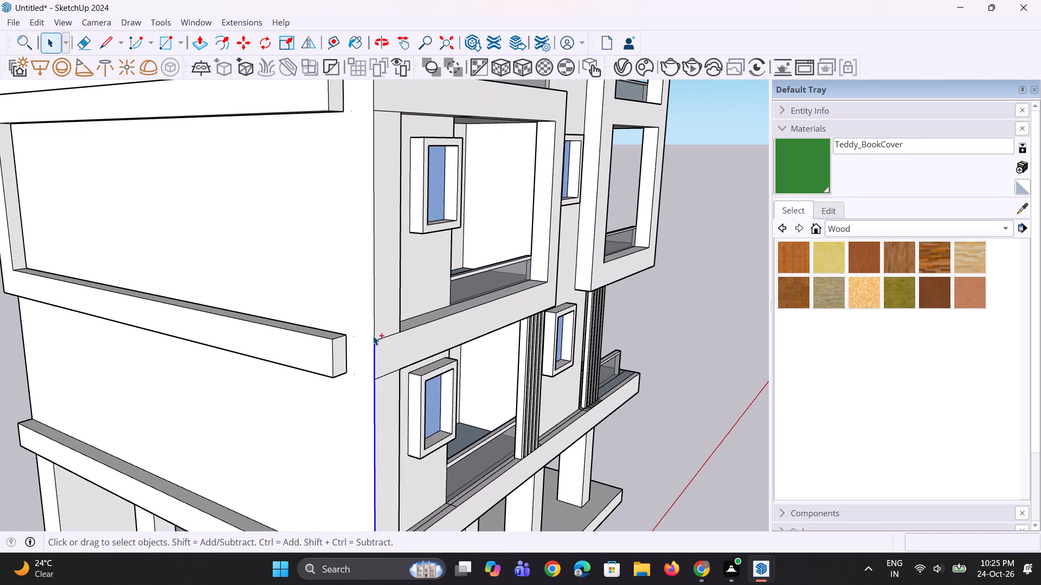
pyautogui.keyDown('ctrl'); pyautogui.click(373, 331); pyautogui.keyUp('ctrl')
pyautogui.scroll(-16, 373, 429)
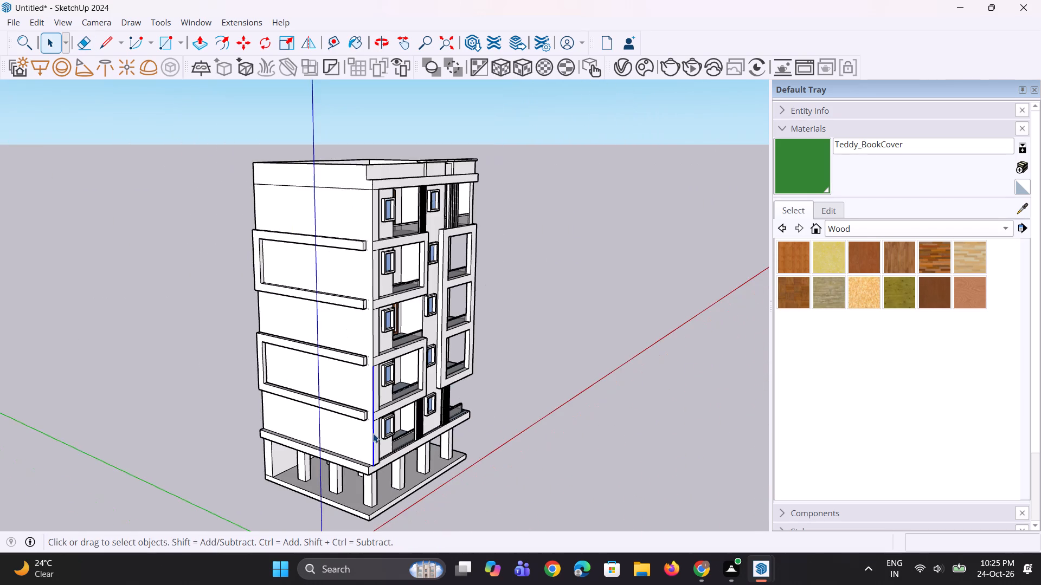
pyautogui.scroll(-5, 373, 433)
pyautogui.moveTo(372, 433); pyautogui.dragTo(350, 403, button='middle')
pyautogui.scroll(1, 370, 432)
pyautogui.scroll(8, 359, 324)
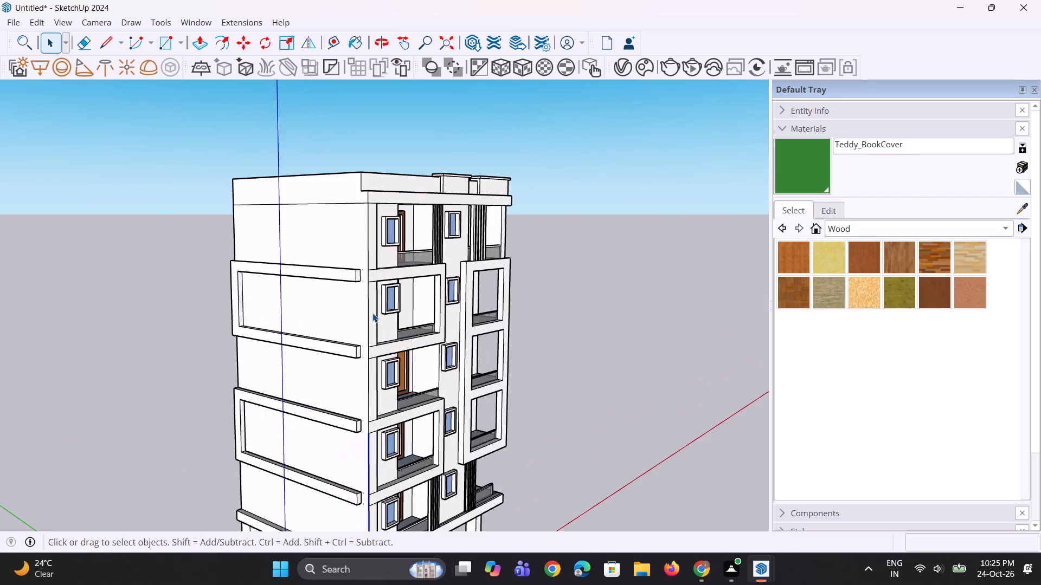
pyautogui.scroll(1, 372, 313)
pyautogui.keyDown('ctrl'); pyautogui.click(367, 310); pyautogui.keyUp('ctrl')
pyautogui.keyDown('ctrl'); pyautogui.scroll(2, 367, 255); pyautogui.keyUp('ctrl')
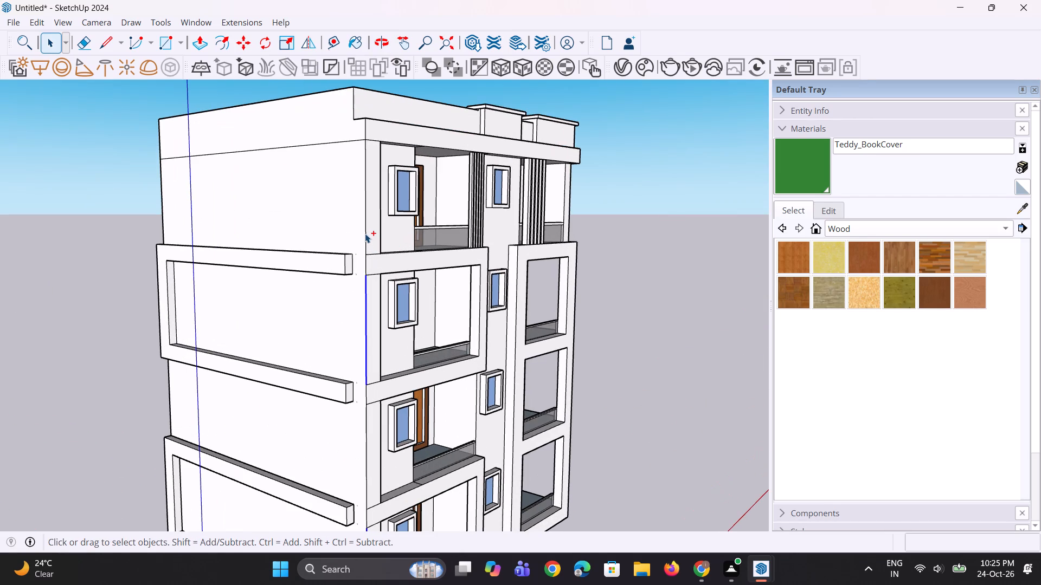
pyautogui.keyDown('ctrl'); pyautogui.click(365, 233); pyautogui.keyUp('ctrl')
pyautogui.keyDown('ctrl'); pyautogui.scroll(1, 380, 351); pyautogui.keyUp('ctrl')
pyautogui.keyDown('ctrl'); pyautogui.scroll(1, 363, 247); pyautogui.keyUp('ctrl')
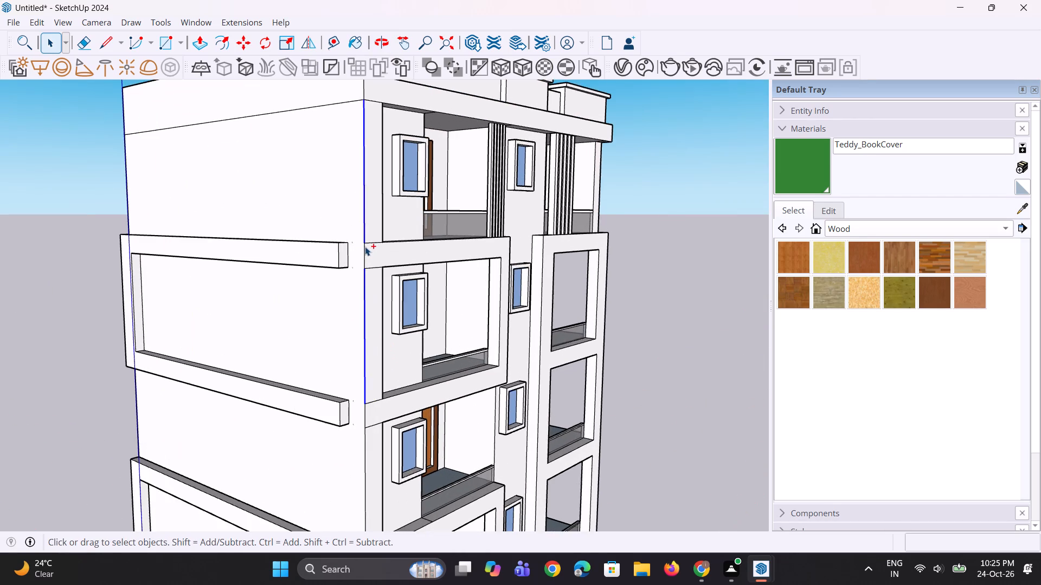
pyautogui.keyDown('ctrl'); pyautogui.scroll(1, 367, 246); pyautogui.keyUp('ctrl')
pyautogui.keyDown('ctrl'); pyautogui.click(364, 256); pyautogui.keyUp('ctrl')
pyautogui.scroll(-4, 364, 256)
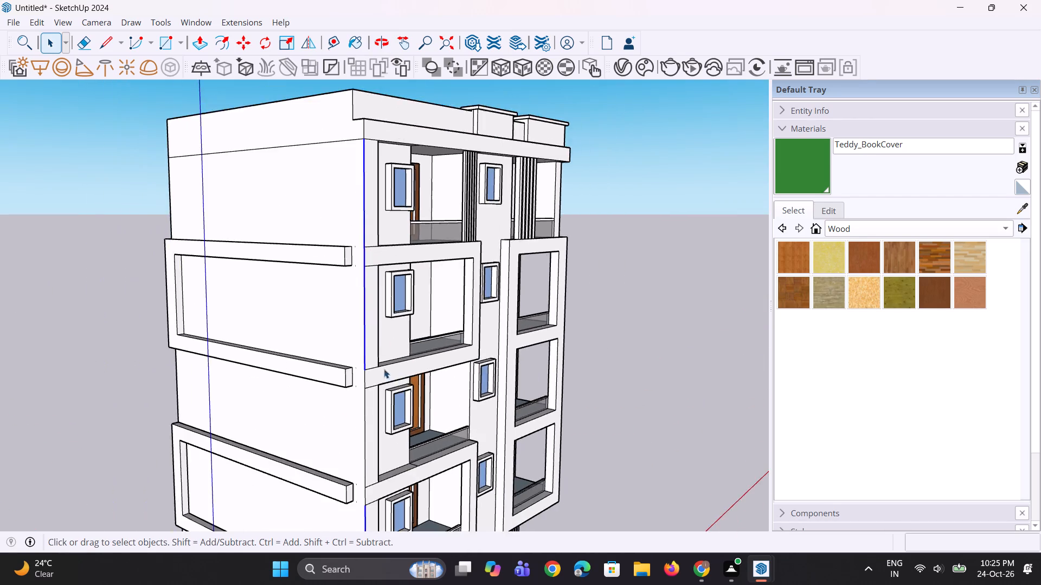
pyautogui.scroll(9, 389, 403)
pyautogui.keyDown('ctrl'); pyautogui.click(346, 357); pyautogui.keyUp('ctrl')
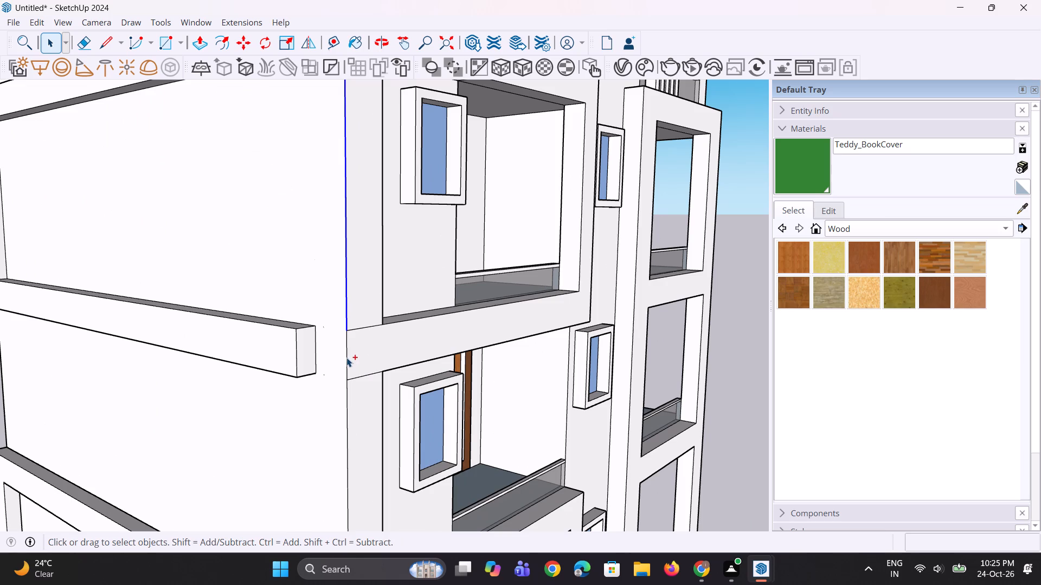
pyautogui.scroll(-4, 352, 345)
pyautogui.scroll(3, 365, 402)
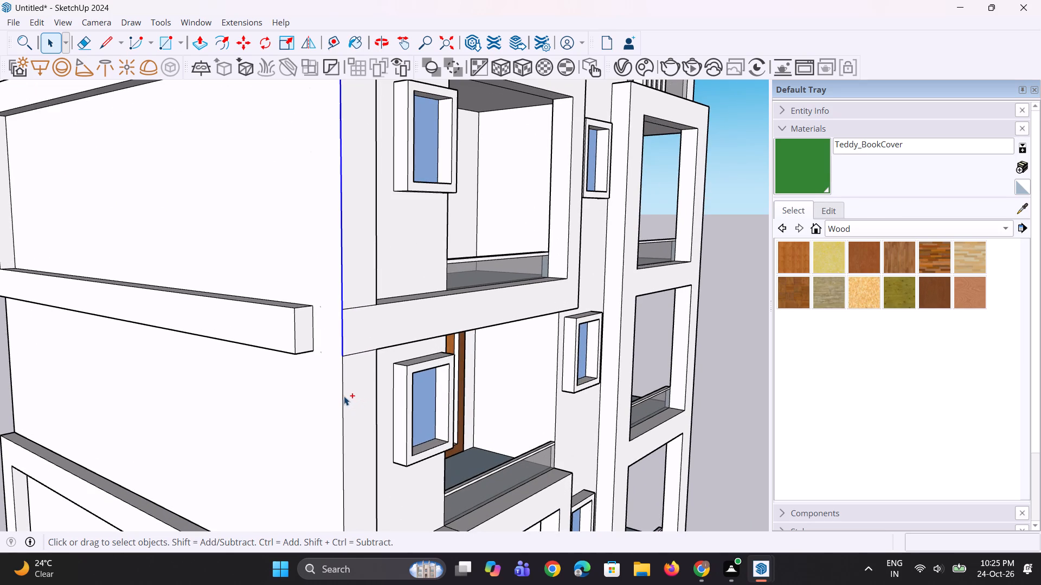
pyautogui.keyDown('ctrl'); pyautogui.click(343, 395); pyautogui.keyUp('ctrl')
pyautogui.scroll(-8, 343, 359)
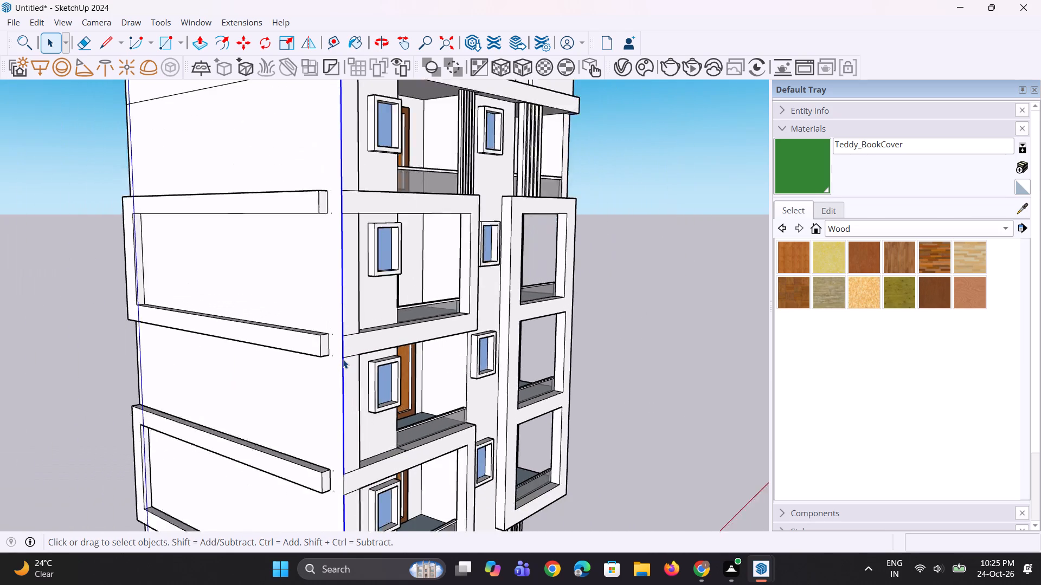
pyautogui.scroll(-10, 343, 359)
pyautogui.scroll(12, 343, 426)
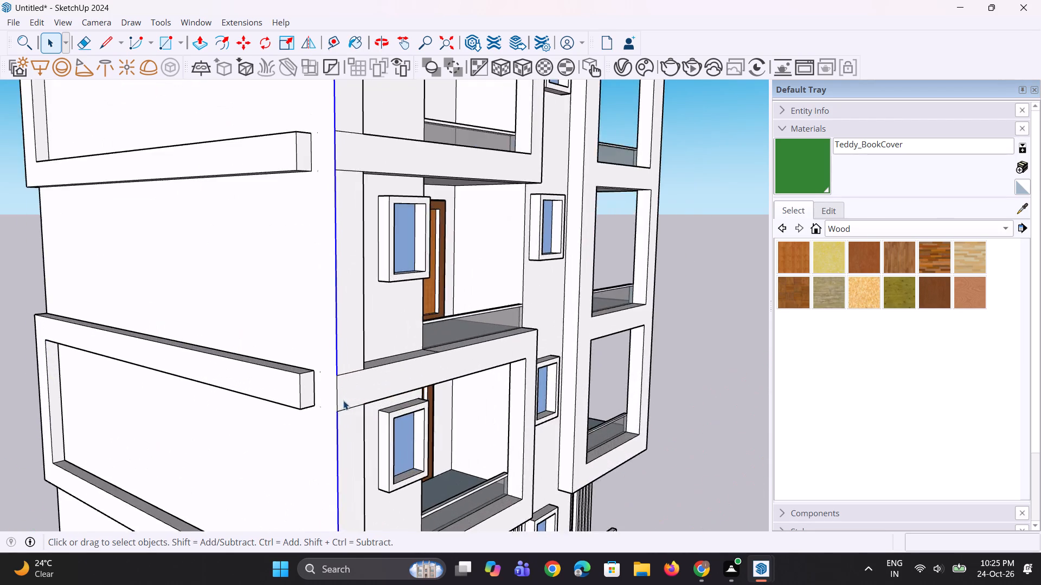
pyautogui.scroll(16, 343, 400)
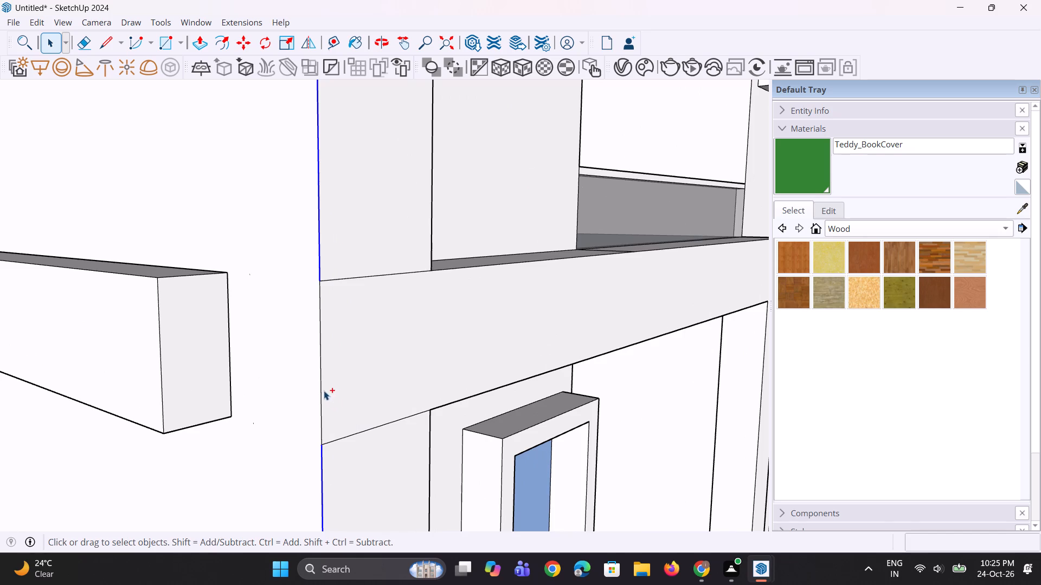
pyautogui.keyDown('ctrl'); pyautogui.click(321, 389); pyautogui.keyUp('ctrl')
pyautogui.scroll(-20, 335, 372)
pyautogui.scroll(-1, 335, 372)
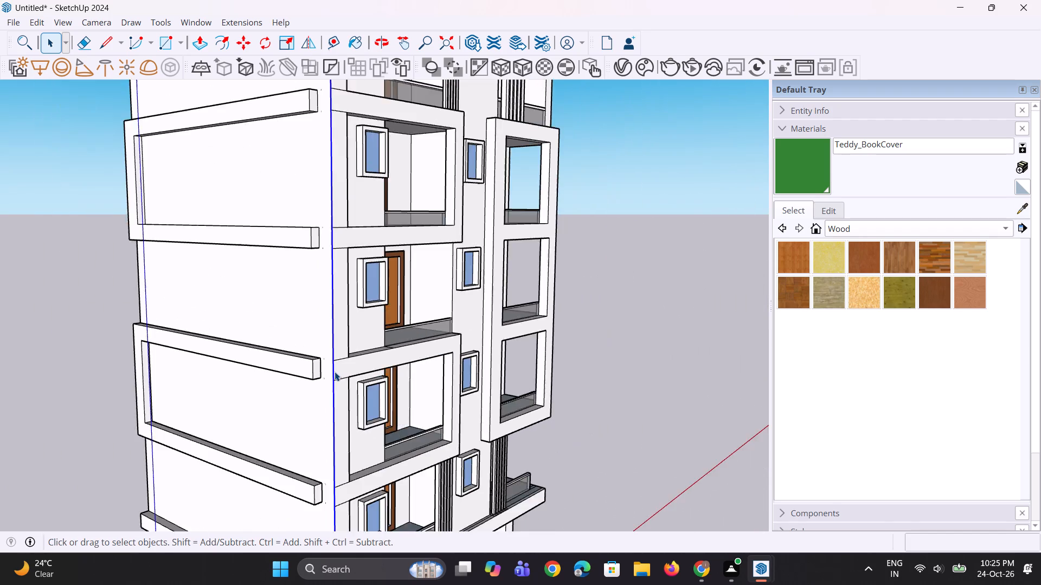
pyautogui.scroll(-11, 335, 372)
pyautogui.scroll(12, 340, 424)
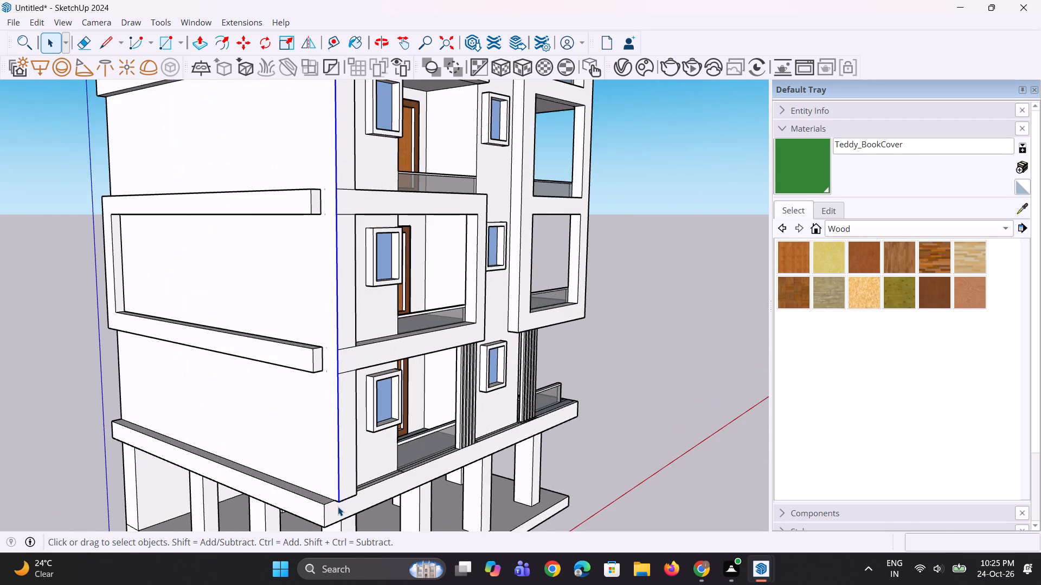
pyautogui.scroll(1, 338, 506)
pyautogui.press('m')
pyautogui.click(340, 499)
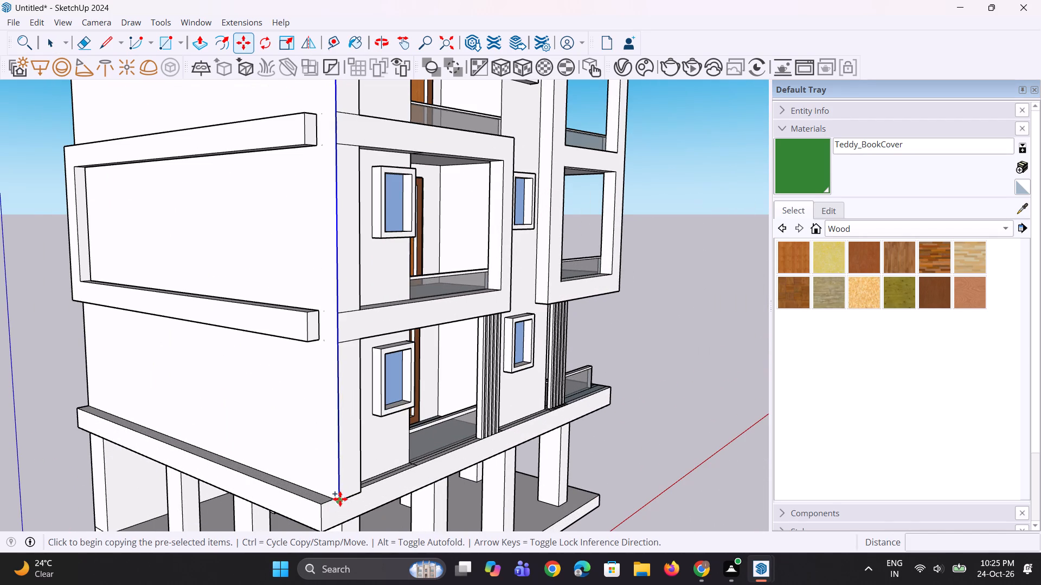
pyautogui.click(320, 491)
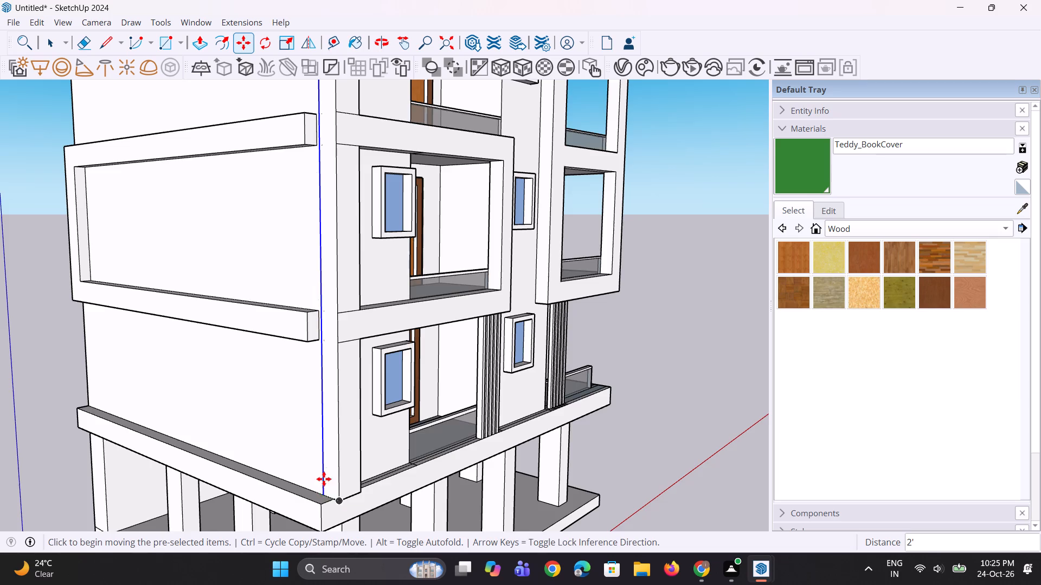
pyautogui.scroll(-5, 326, 474)
pyautogui.press('space')
pyautogui.press('space')
# Draw vertical lines across the bottom and top bands of the upper front balcony frame, continuing the inner edge of the corner strip.
pyautogui.moveTo(341, 482); pyautogui.dragTo(317, 478, button='middle')
pyautogui.scroll(-5, 329, 470)
pyautogui.scroll(2, 331, 408)
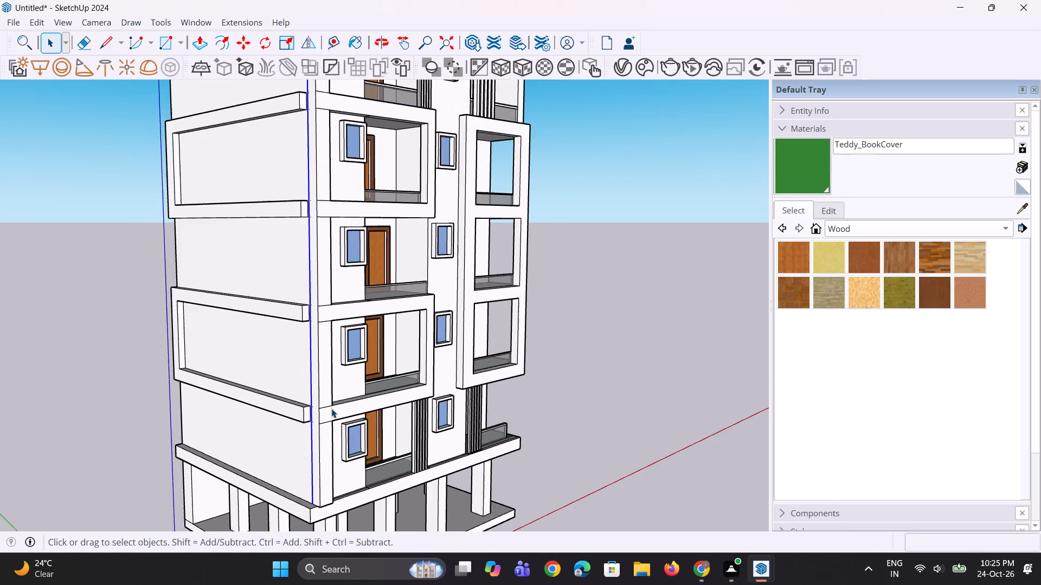
pyautogui.scroll(5, 331, 408)
pyautogui.moveTo(332, 404); pyautogui.dragTo(312, 398, button='middle')
pyautogui.scroll(-9, 339, 426)
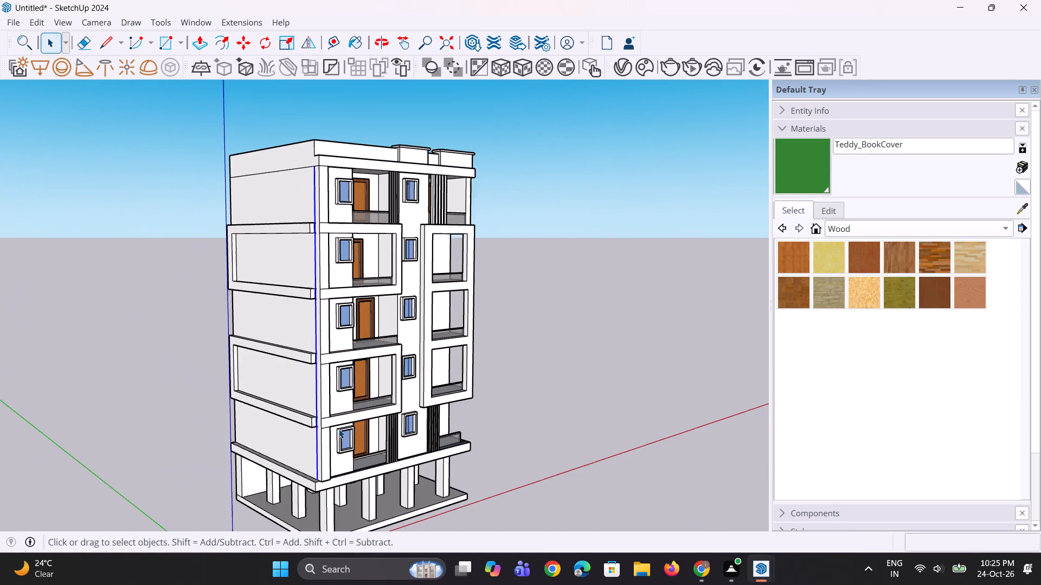
pyautogui.scroll(6, 358, 344)
pyautogui.scroll(-1, 344, 393)
pyautogui.press('l')
pyautogui.scroll(3, 342, 378)
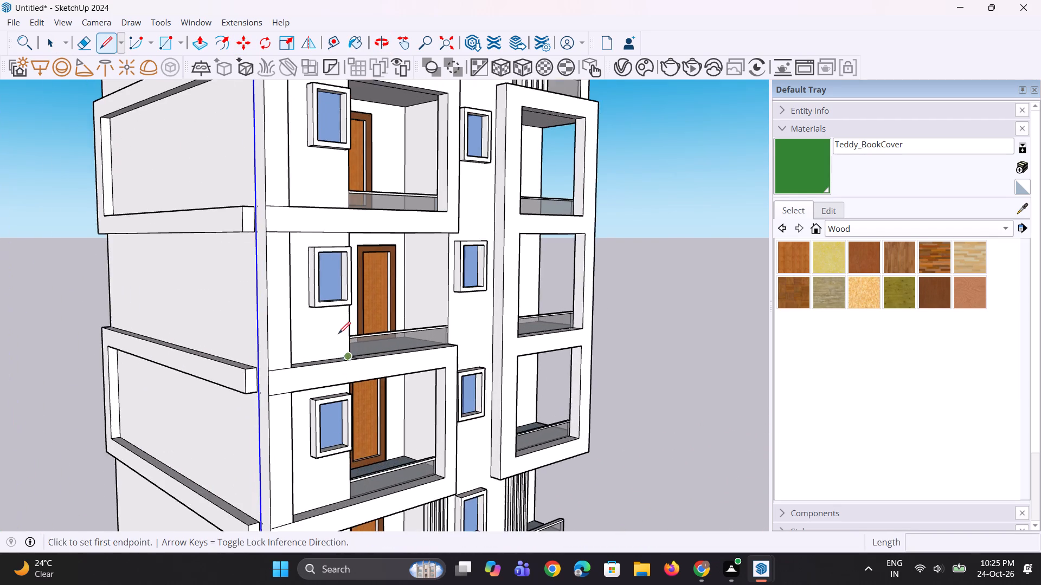
pyautogui.scroll(1, 313, 244)
pyautogui.click(288, 203)
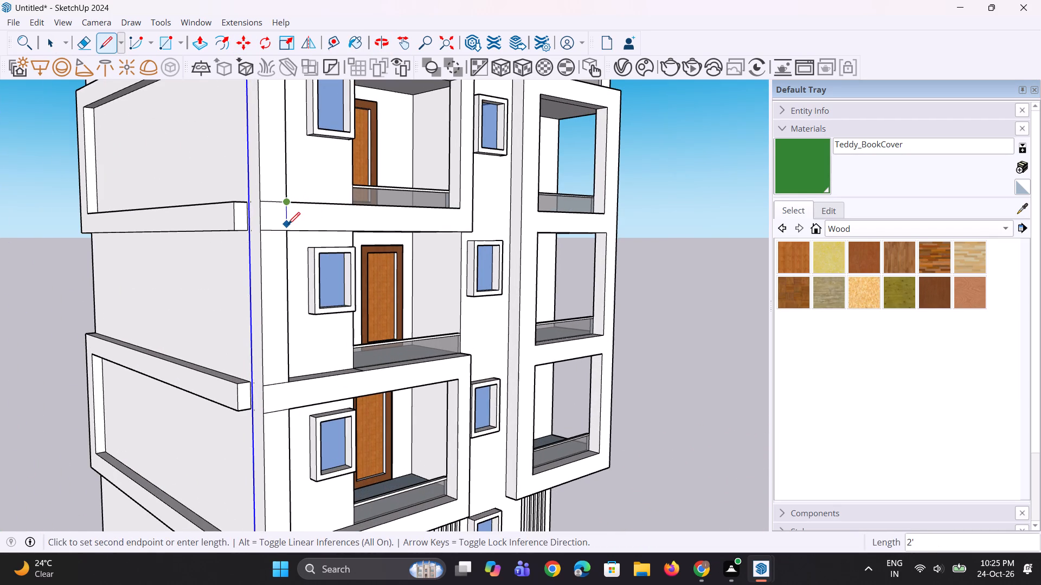
pyautogui.click(287, 227)
pyautogui.scroll(-3, 295, 313)
pyautogui.scroll(-7, 301, 372)
pyautogui.scroll(7, 299, 232)
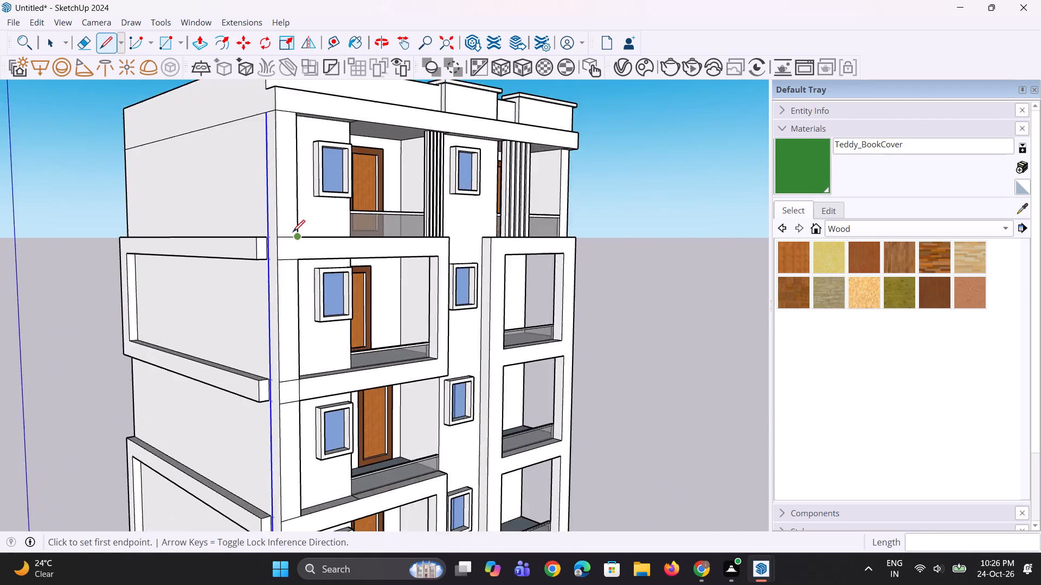
pyautogui.scroll(8, 293, 232)
pyautogui.click(299, 240)
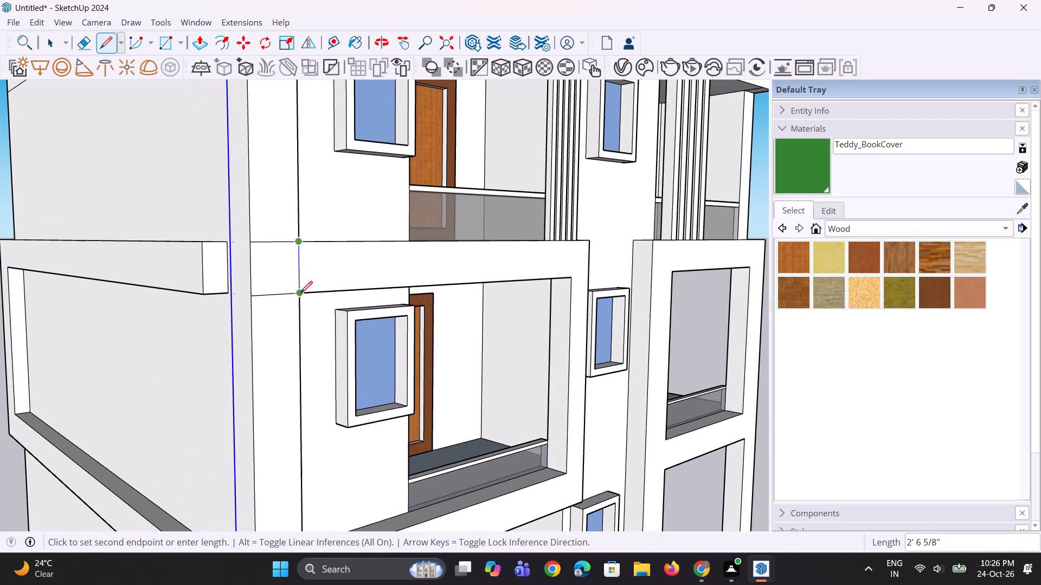
pyautogui.click(300, 293)
# Draw vertical lines across the top and bottom bands of the lower front balcony frame, continuing the corner strip's inner edge.
pyautogui.scroll(-18, 301, 269)
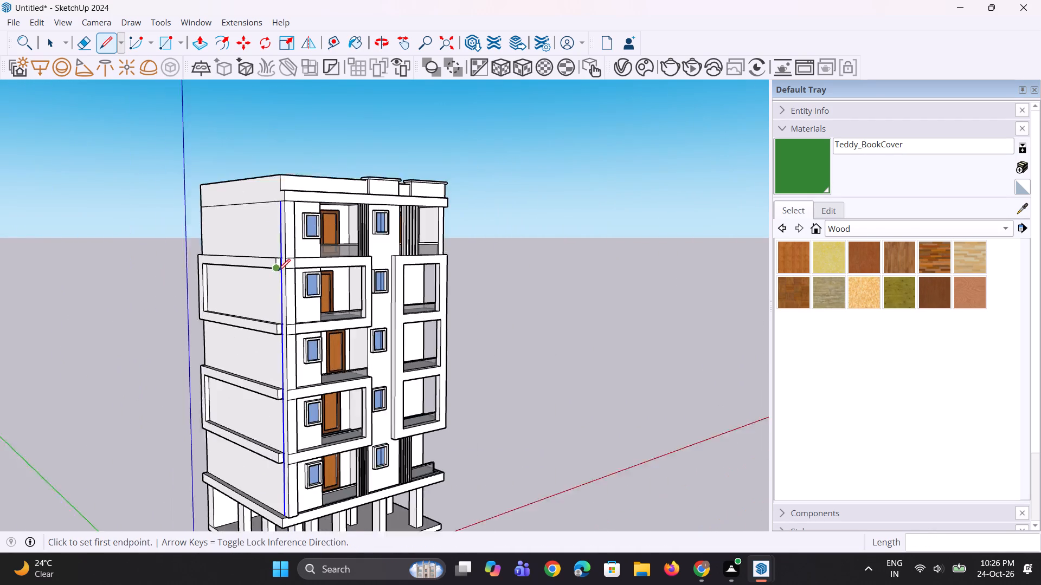
pyautogui.scroll(5, 299, 461)
pyautogui.scroll(14, 293, 352)
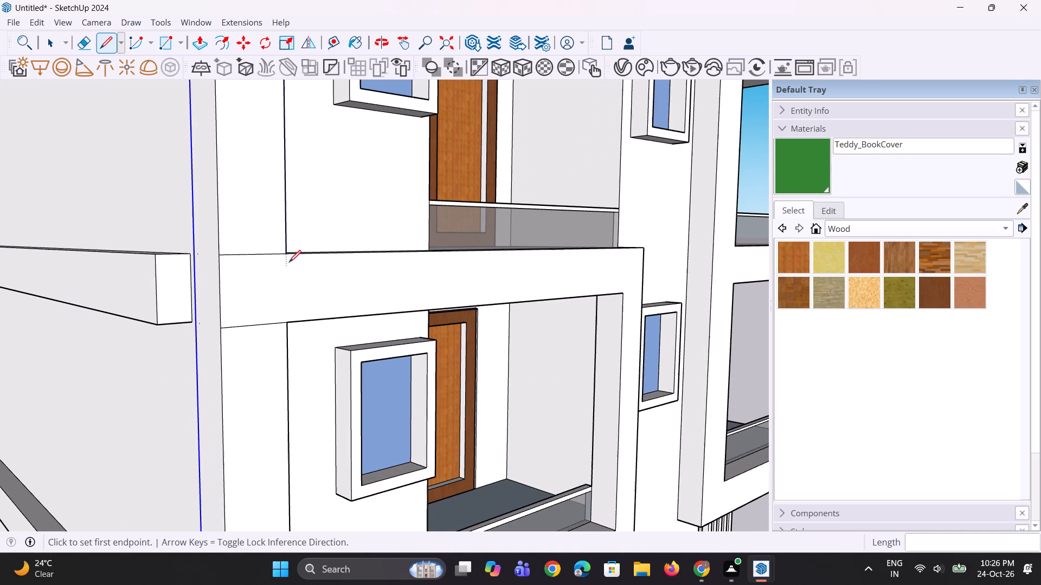
pyautogui.click(286, 254)
pyautogui.click(286, 325)
pyautogui.scroll(-5, 306, 347)
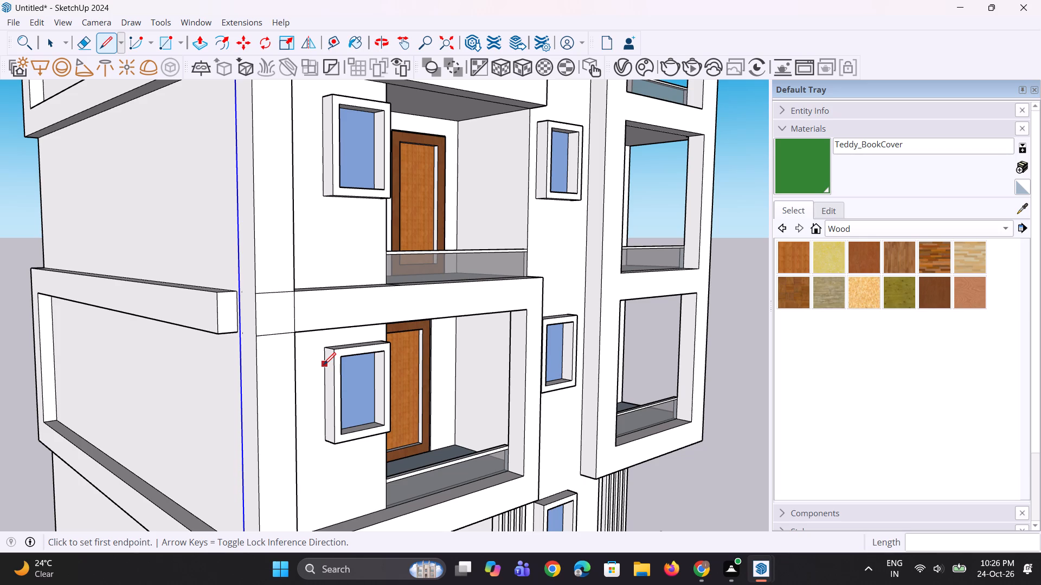
pyautogui.scroll(-4, 324, 365)
pyautogui.scroll(-9, 536, 331)
pyautogui.scroll(3, 487, 454)
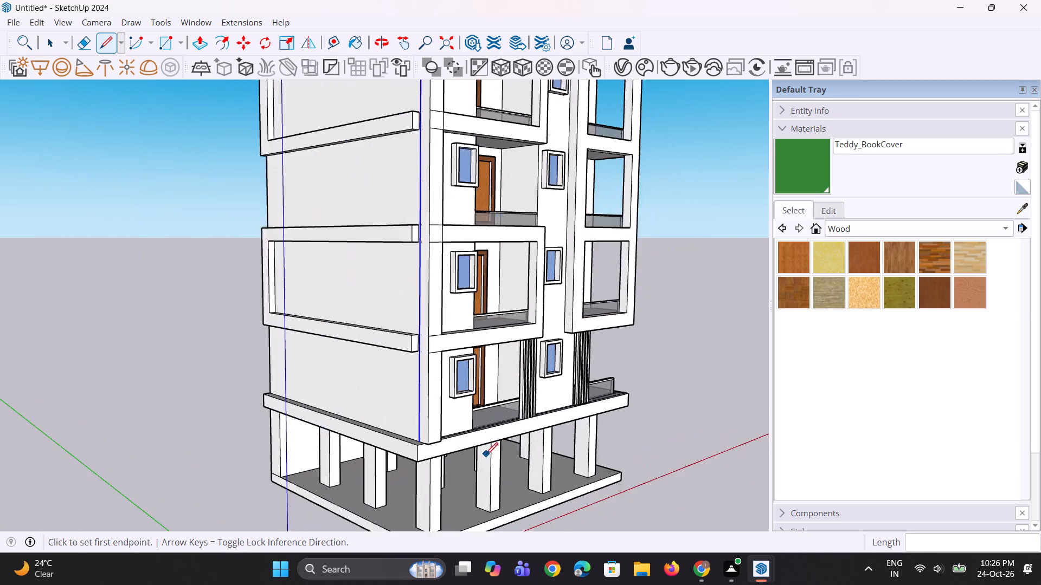
pyautogui.scroll(14, 486, 454)
pyautogui.click(428, 273)
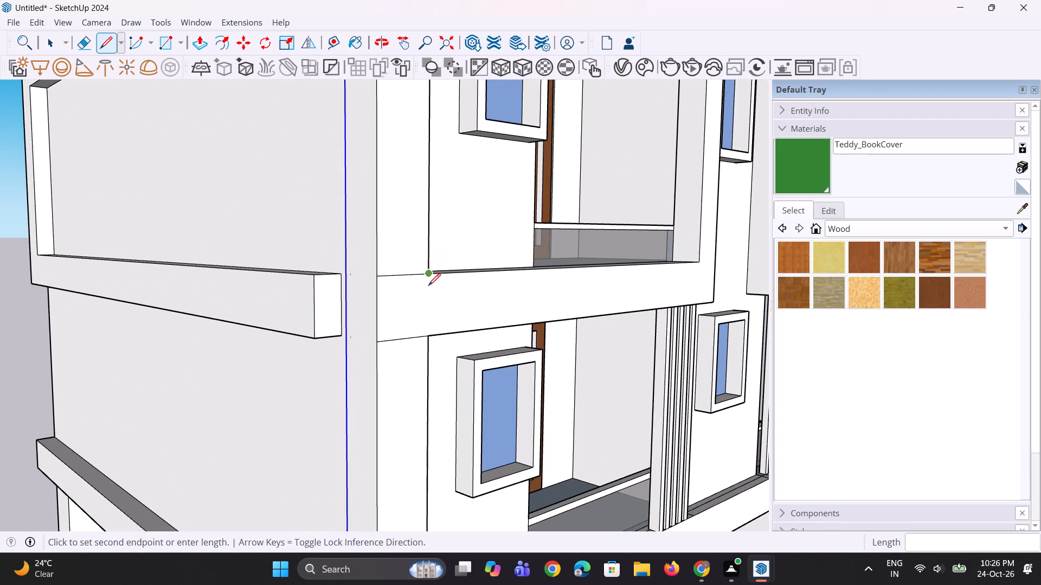
pyautogui.click(429, 335)
# Erase the horizontal band edges crossing the corner strip at the lower front balcony frame's bottom band.
pyautogui.scroll(-6, 457, 417)
pyautogui.scroll(1, 457, 417)
pyautogui.moveTo(457, 417); pyautogui.dragTo(422, 418, button='middle')
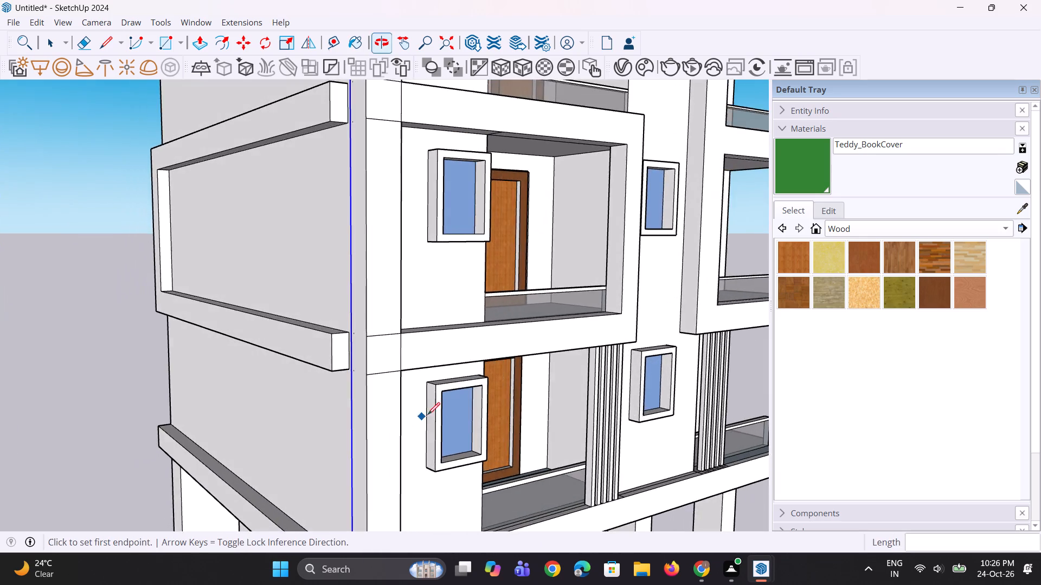
pyautogui.scroll(-6, 446, 414)
pyautogui.scroll(11, 413, 419)
pyautogui.press('e')
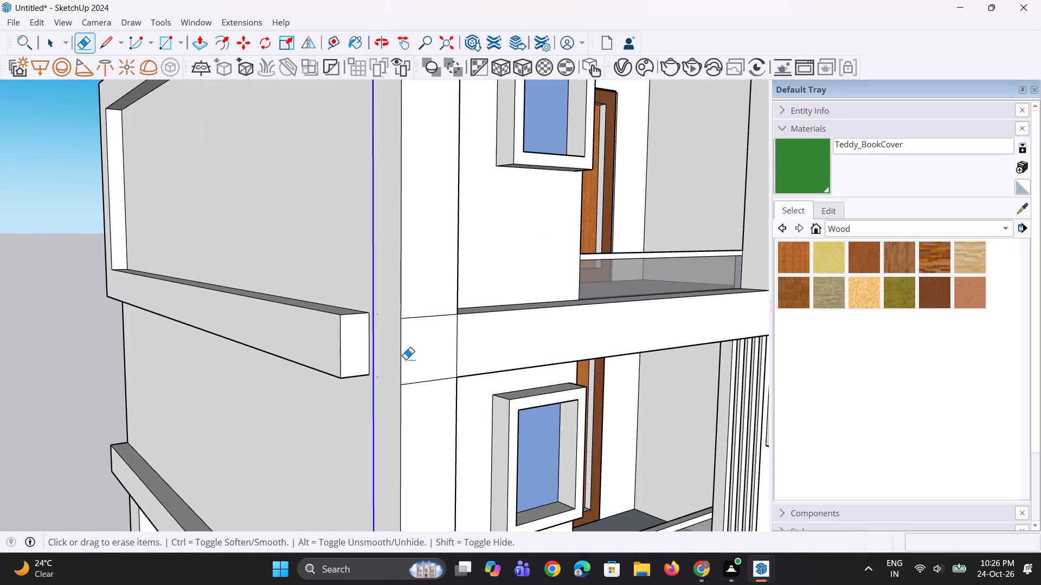
pyautogui.moveTo(419, 317); pyautogui.dragTo(425, 388)
pyautogui.scroll(-2, 452, 436)
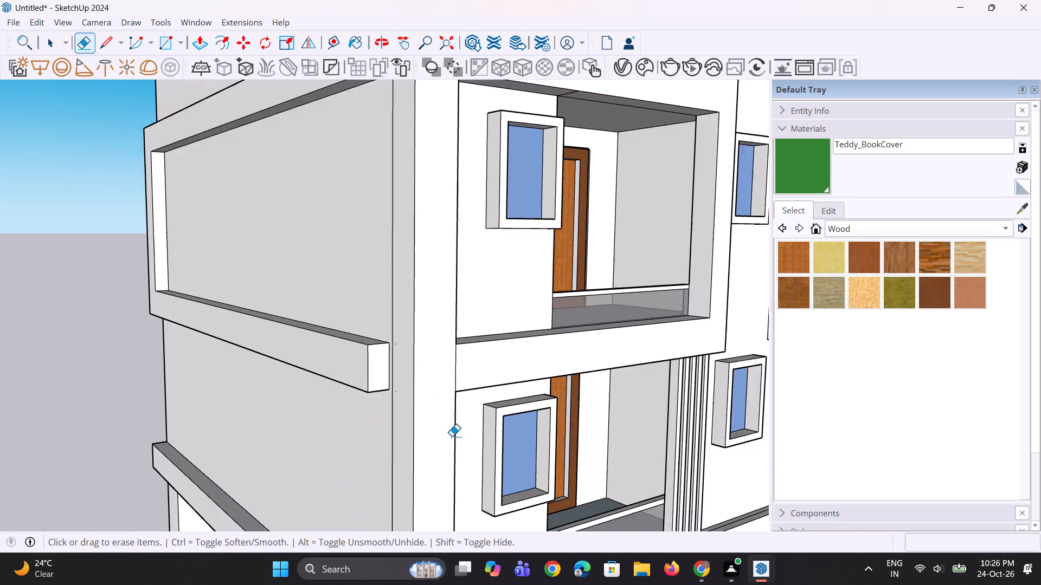
# Erase the horizontal edges crossing the corner strip at the lower front balcony frame's top band and both bands of the upper frame.
pyautogui.scroll(-13, 452, 436)
pyautogui.scroll(13, 454, 332)
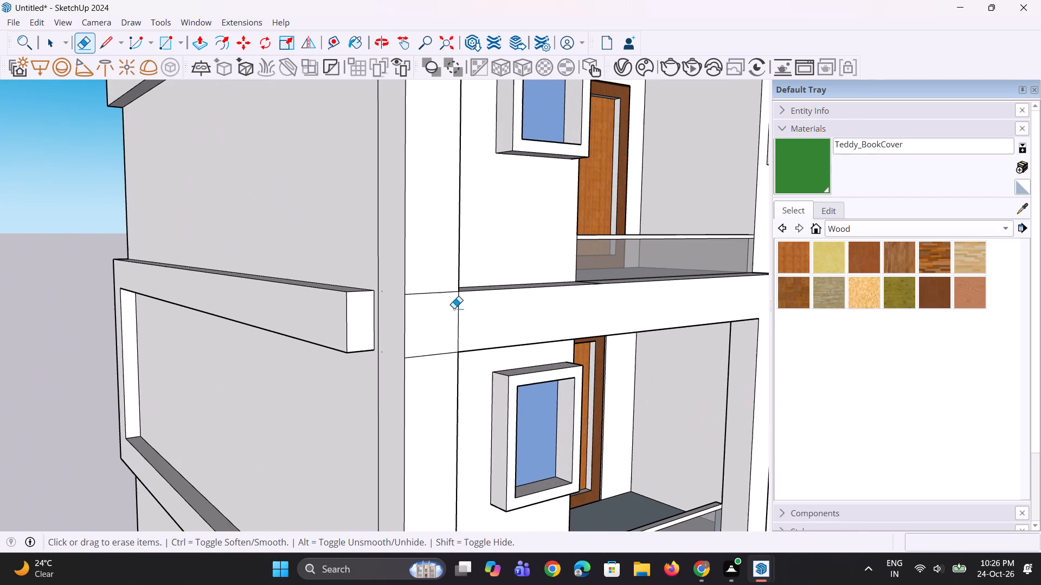
pyautogui.moveTo(435, 283); pyautogui.dragTo(427, 368)
pyautogui.scroll(-6, 483, 481)
pyautogui.scroll(-5, 477, 434)
pyautogui.scroll(2, 475, 298)
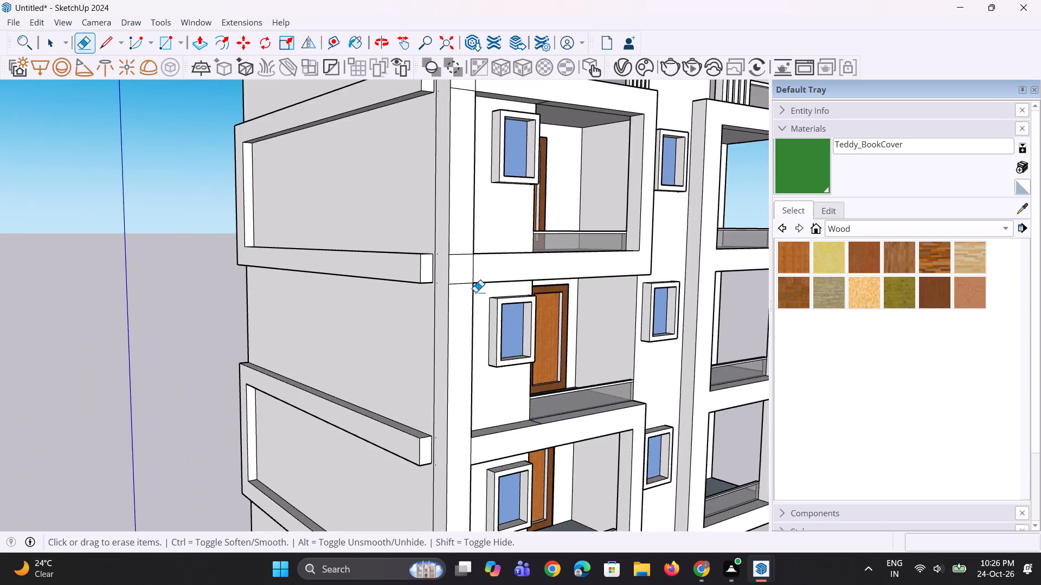
pyautogui.scroll(7, 475, 292)
pyautogui.moveTo(445, 242); pyautogui.dragTo(441, 326)
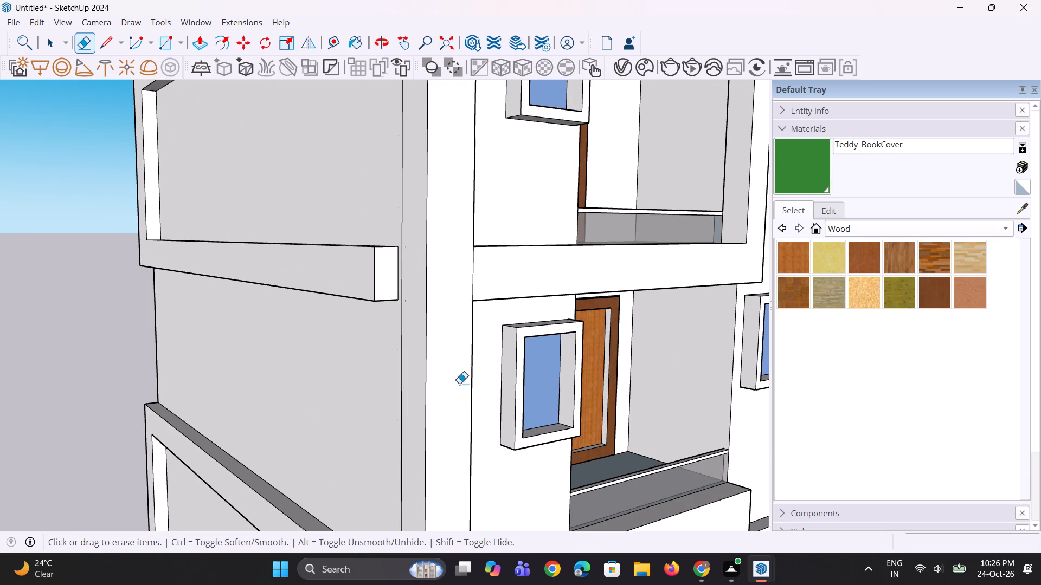
pyautogui.scroll(-6, 462, 407)
pyautogui.scroll(-5, 461, 451)
pyautogui.scroll(12, 446, 229)
pyautogui.moveTo(465, 254); pyautogui.dragTo(465, 313)
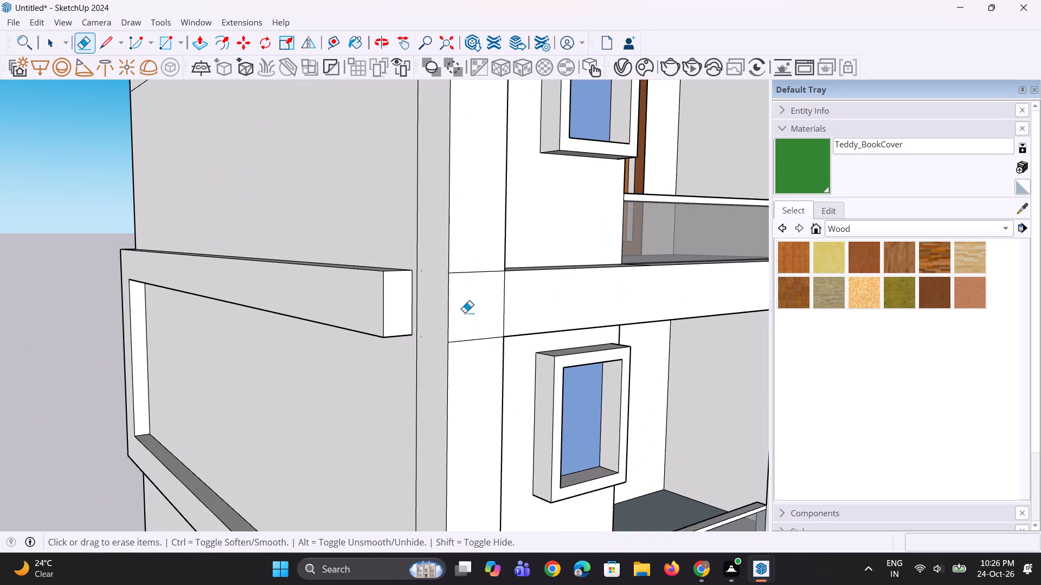
pyautogui.moveTo(465, 313); pyautogui.dragTo(464, 328)
pyautogui.moveTo(464, 328); pyautogui.dragTo(464, 350)
# Push/Pull the corner strip's side-wall face outward 1' 4", flush with the outer faces of the side frames.
pyautogui.scroll(-5, 484, 340)
pyautogui.scroll(1, 473, 347)
pyautogui.moveTo(473, 348); pyautogui.dragTo(497, 357, button='middle')
pyautogui.scroll(1, 499, 357)
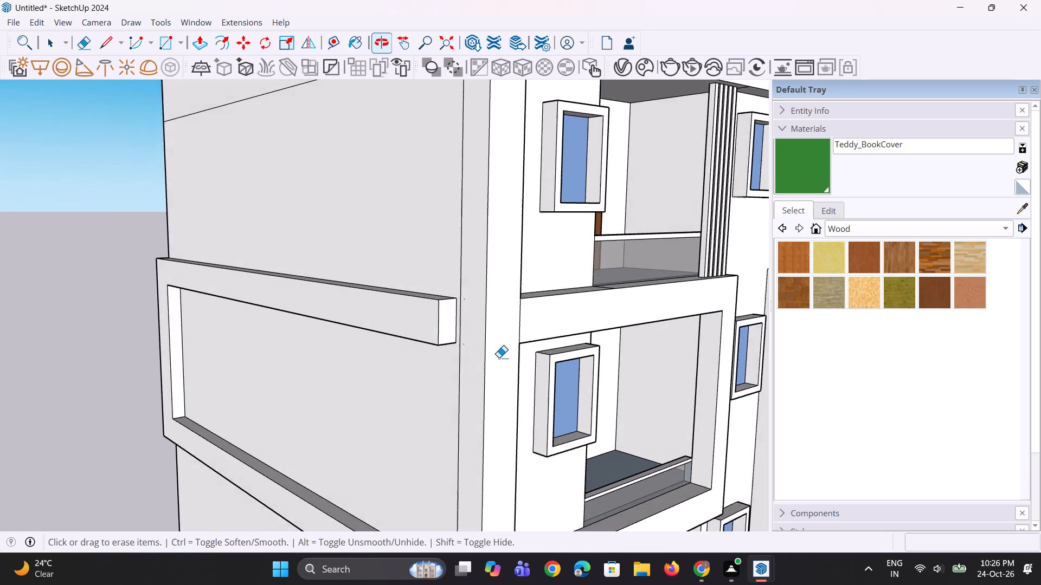
pyautogui.press('space')
pyautogui.press('p')
pyautogui.click(465, 337)
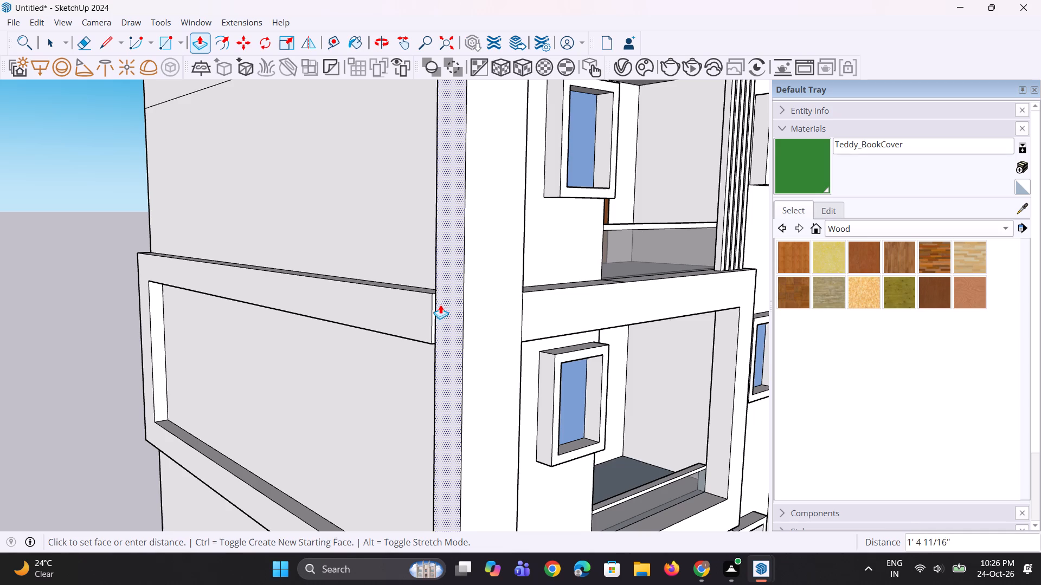
pyautogui.click(423, 303)
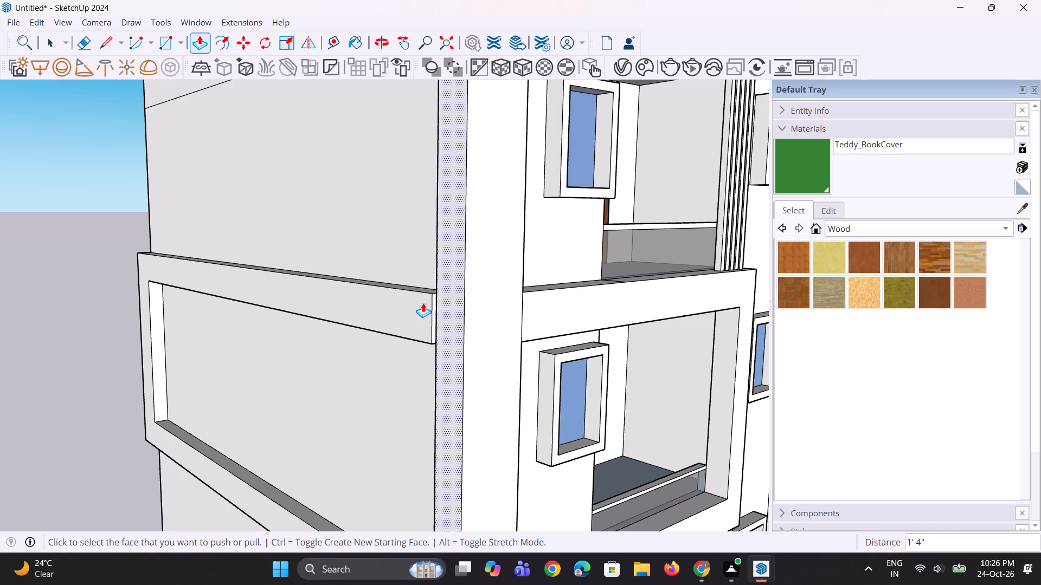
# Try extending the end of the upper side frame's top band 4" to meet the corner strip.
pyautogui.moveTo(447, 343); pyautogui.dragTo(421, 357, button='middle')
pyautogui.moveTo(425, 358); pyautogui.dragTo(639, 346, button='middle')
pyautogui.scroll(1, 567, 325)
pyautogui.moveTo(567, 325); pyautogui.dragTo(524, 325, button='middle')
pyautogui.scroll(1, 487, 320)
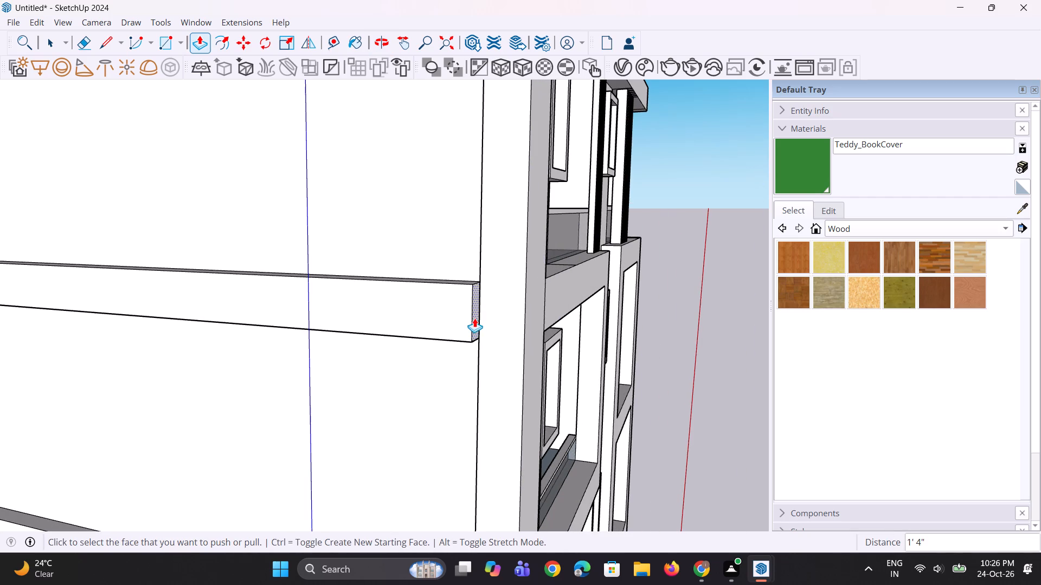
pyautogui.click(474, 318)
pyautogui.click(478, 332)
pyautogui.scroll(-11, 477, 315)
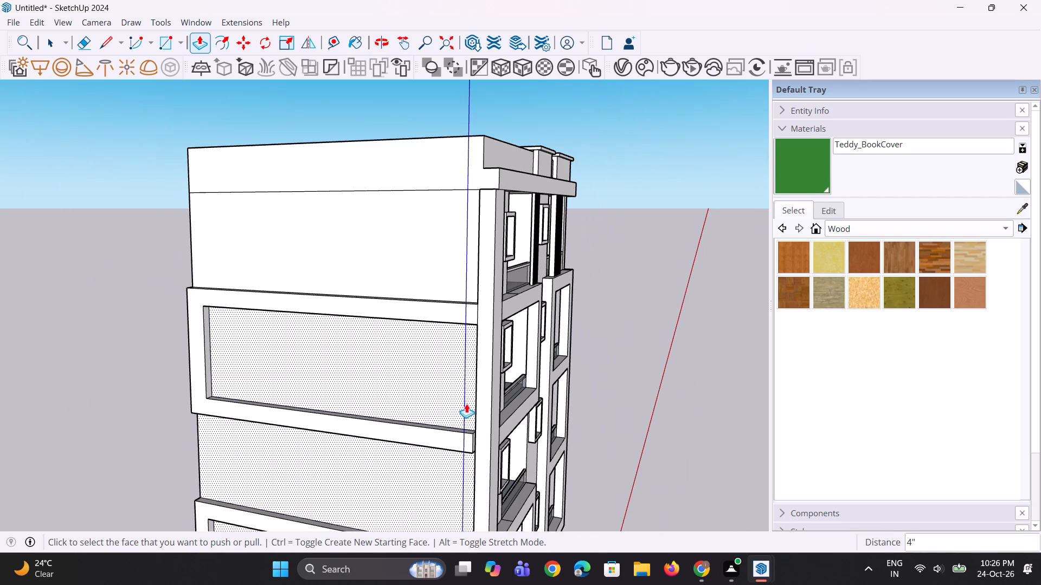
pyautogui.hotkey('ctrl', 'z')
# Extend the corner strip's inner return faces 4" to meet the upper side frame's band ends, including the adjoining wall segments.
pyautogui.scroll(1, 475, 384)
pyautogui.moveTo(475, 384); pyautogui.dragTo(558, 399, button='middle')
pyautogui.scroll(2, 534, 369)
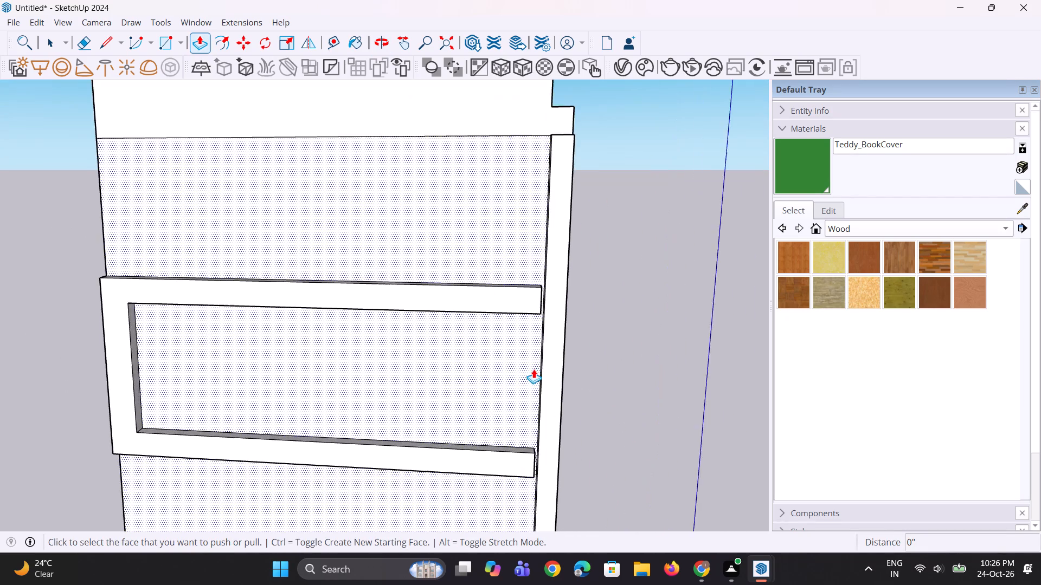
pyautogui.scroll(6, 534, 369)
pyautogui.moveTo(539, 378); pyautogui.dragTo(569, 401, button='middle')
pyautogui.scroll(1, 557, 394)
pyautogui.click(580, 398)
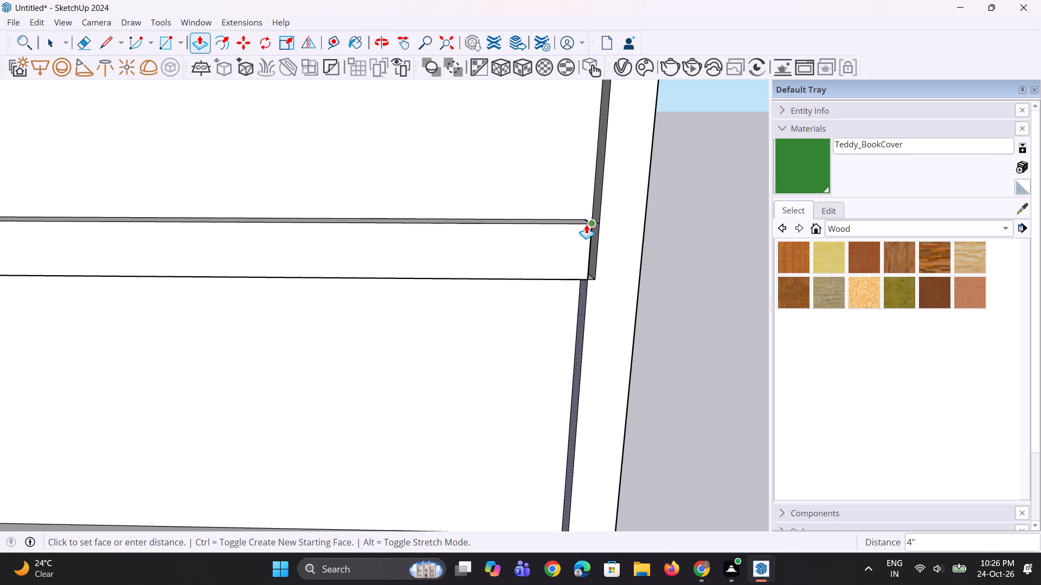
pyautogui.click(586, 224)
pyautogui.scroll(3, 589, 243)
pyautogui.doubleClick(593, 253)
pyautogui.doubleClick(596, 202)
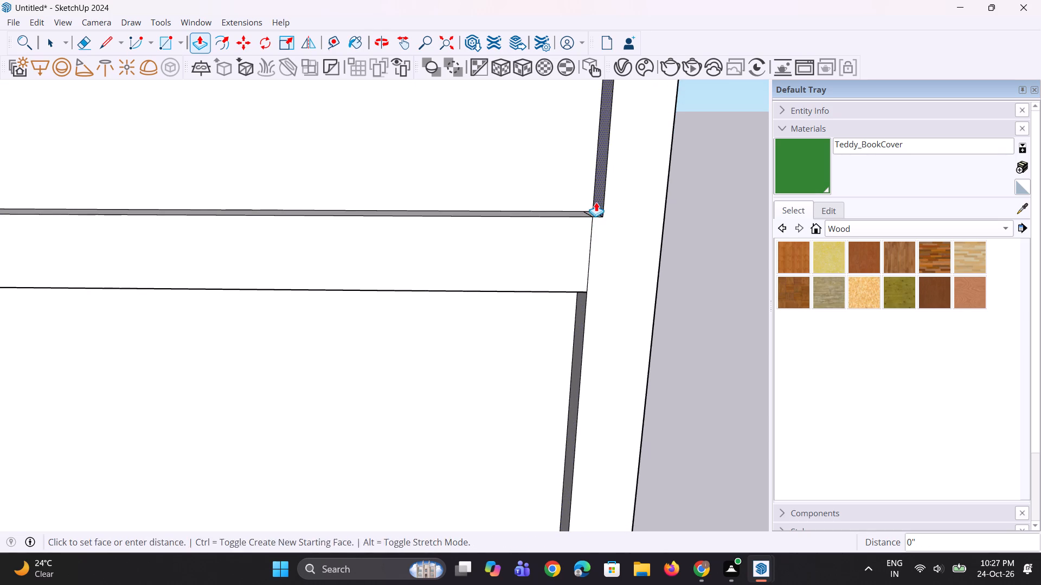
pyautogui.scroll(-10, 552, 276)
pyautogui.scroll(4, 524, 296)
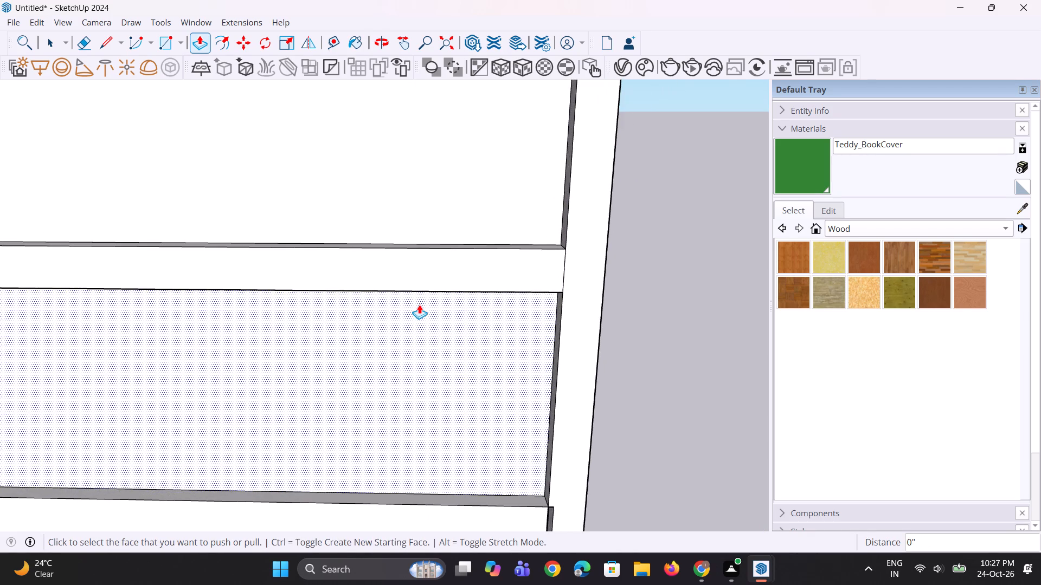
pyautogui.scroll(-11, 419, 304)
pyautogui.scroll(13, 423, 384)
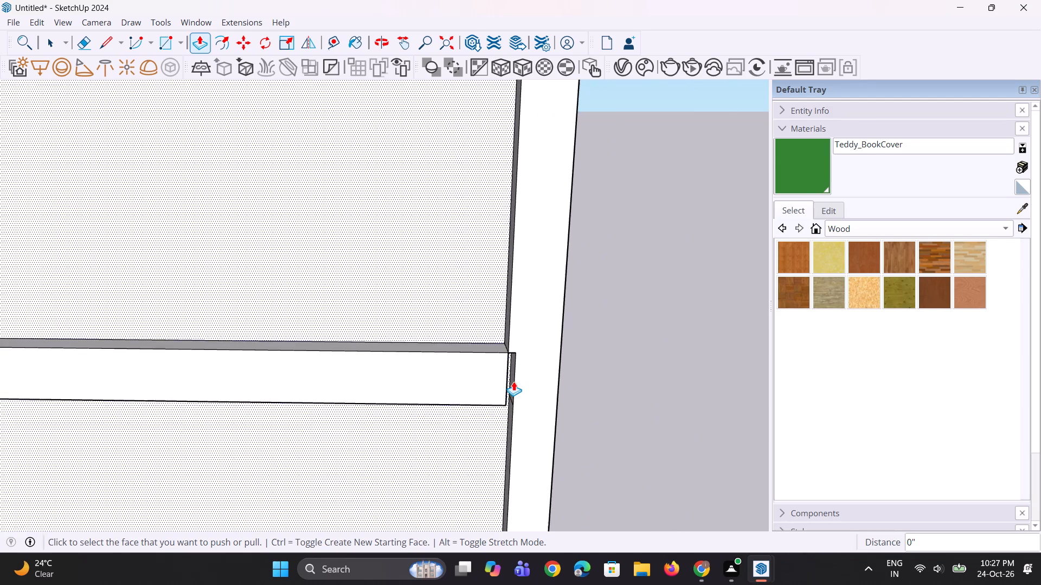
pyautogui.scroll(5, 509, 380)
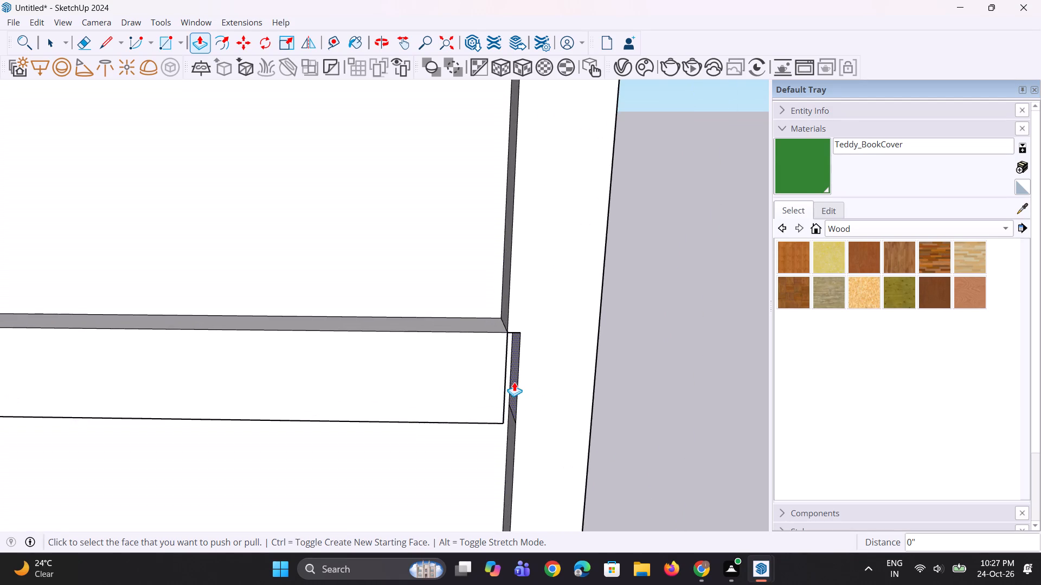
pyautogui.doubleClick(514, 382)
pyautogui.doubleClick(511, 440)
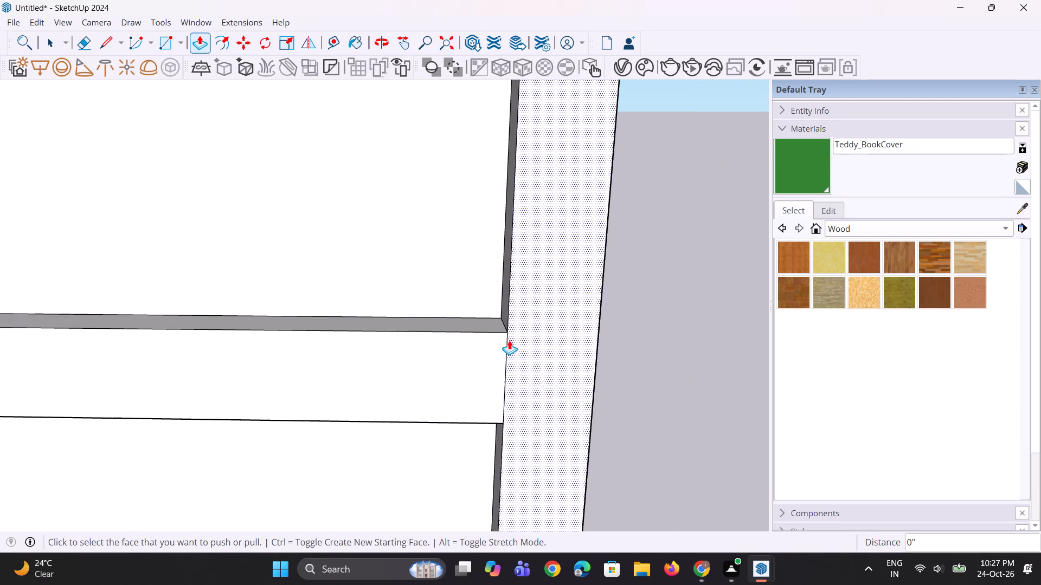
# Extend the corner strip's remaining inner return faces 4" at the lower side frame's top and bottom bands and adjoining wall segments.
pyautogui.scroll(-16, 507, 333)
pyautogui.scroll(11, 465, 444)
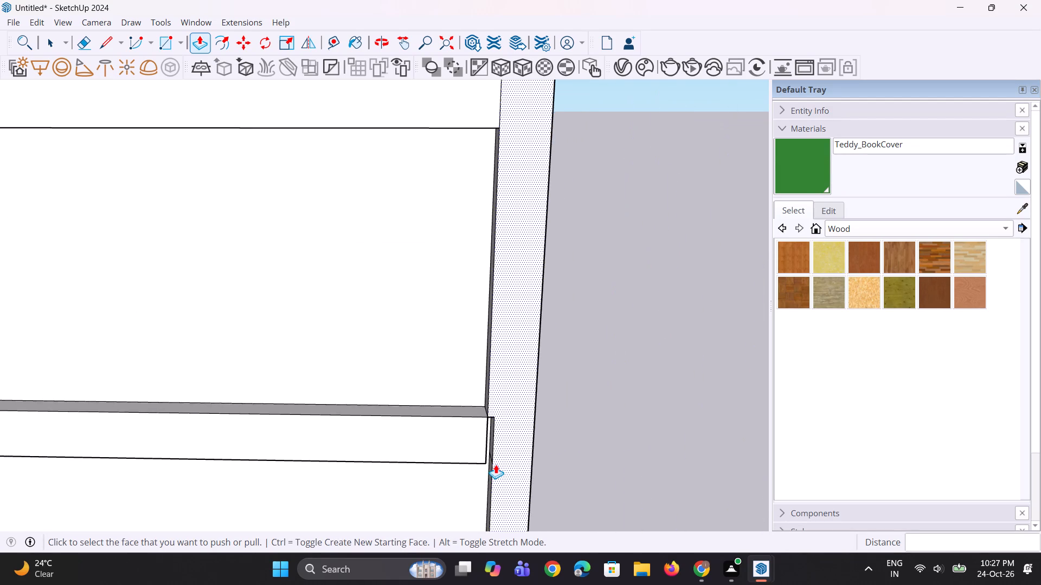
pyautogui.scroll(9, 496, 464)
pyautogui.doubleClick(484, 422)
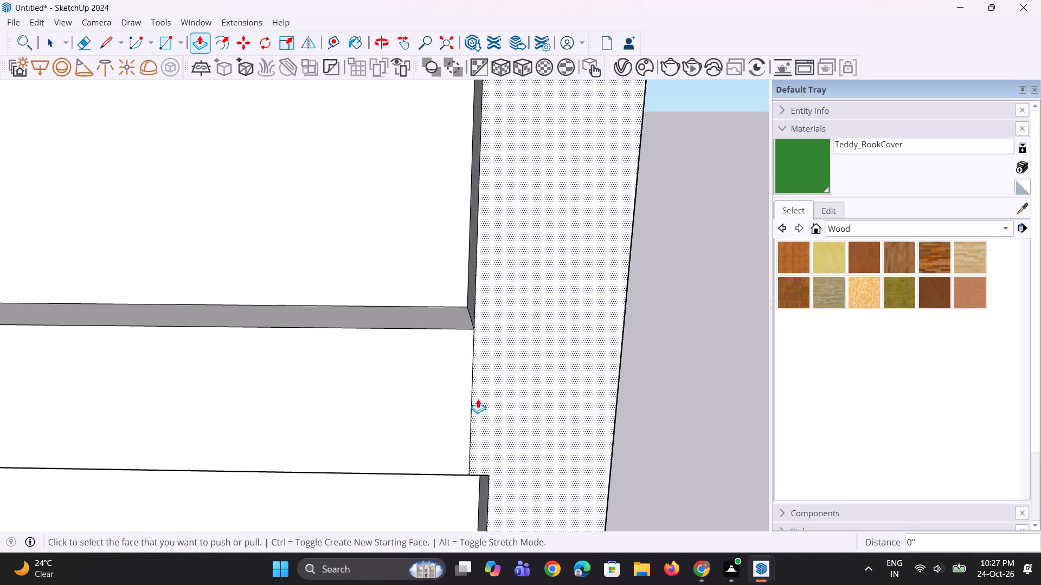
pyautogui.scroll(-5, 478, 399)
pyautogui.doubleClick(480, 481)
pyautogui.scroll(-10, 453, 347)
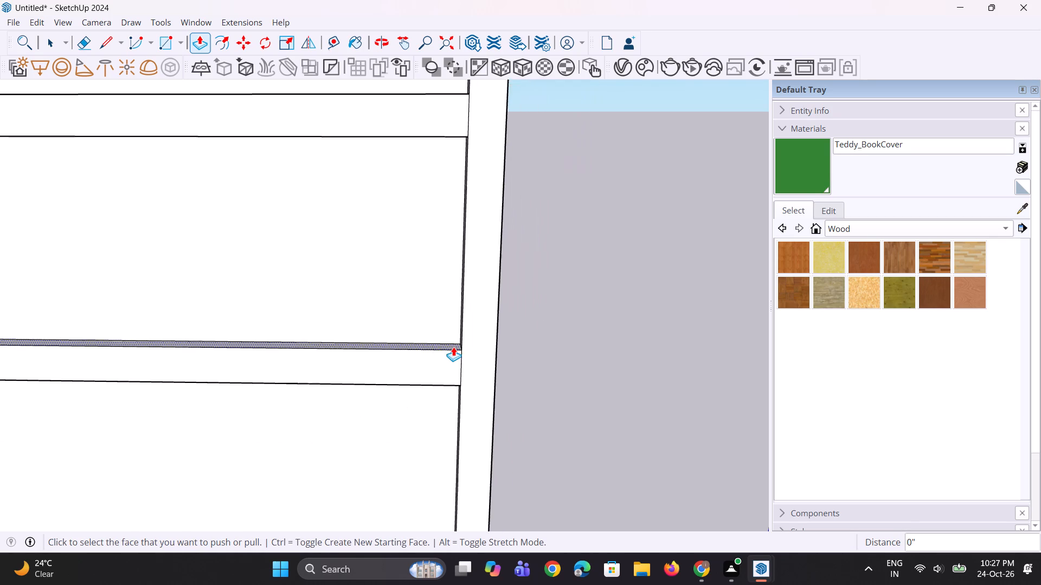
pyautogui.scroll(-11, 453, 347)
pyautogui.scroll(17, 455, 444)
pyautogui.moveTo(451, 432); pyautogui.dragTo(480, 415, button='middle')
pyautogui.scroll(3, 495, 410)
pyautogui.doubleClick(513, 402)
pyautogui.doubleClick(509, 437)
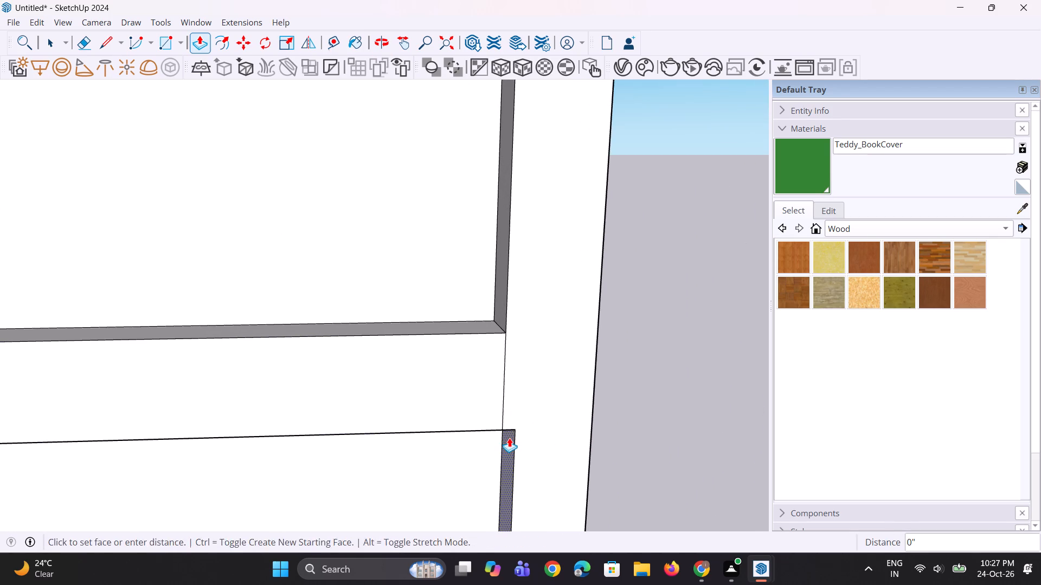
# Inspect the full-height corner strip and its junctions with the side frames from several angles.
pyautogui.scroll(1, 509, 438)
pyautogui.moveTo(509, 438); pyautogui.dragTo(460, 437, button='middle')
pyautogui.scroll(-6, 458, 434)
pyautogui.moveTo(481, 429); pyautogui.dragTo(407, 414, button='middle')
pyautogui.scroll(-12, 407, 414)
pyautogui.moveTo(407, 414); pyautogui.dragTo(390, 416, button='middle')
pyautogui.scroll(-5, 389, 417)
pyautogui.moveTo(391, 418); pyautogui.dragTo(389, 399, button='middle')
pyautogui.scroll(1, 391, 418)
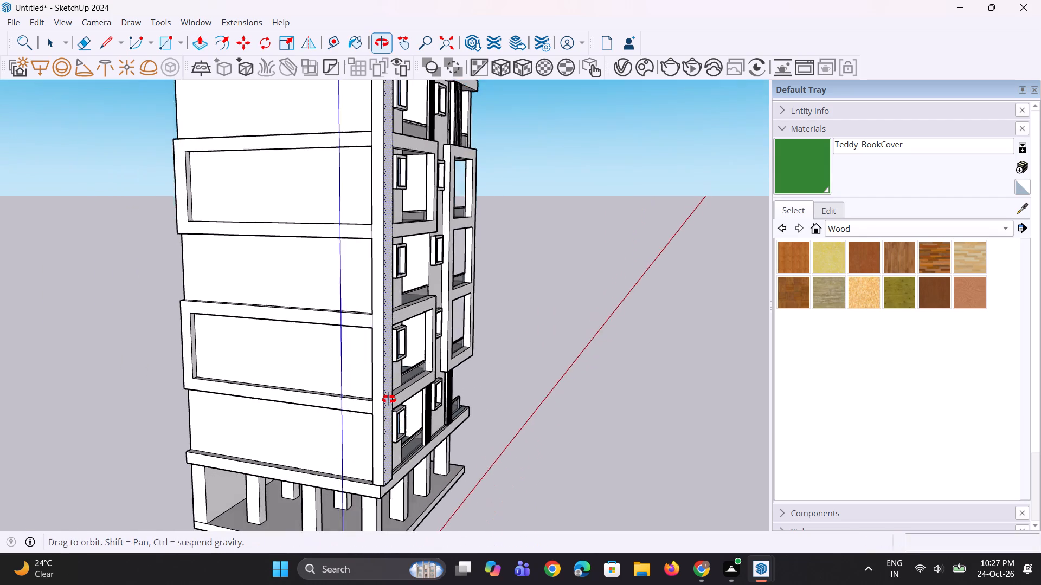
pyautogui.moveTo(389, 399); pyautogui.dragTo(388, 396, button='middle')
pyautogui.scroll(-6, 378, 417)
pyautogui.moveTo(377, 420); pyautogui.dragTo(355, 412, button='middle')
pyautogui.scroll(5, 330, 288)
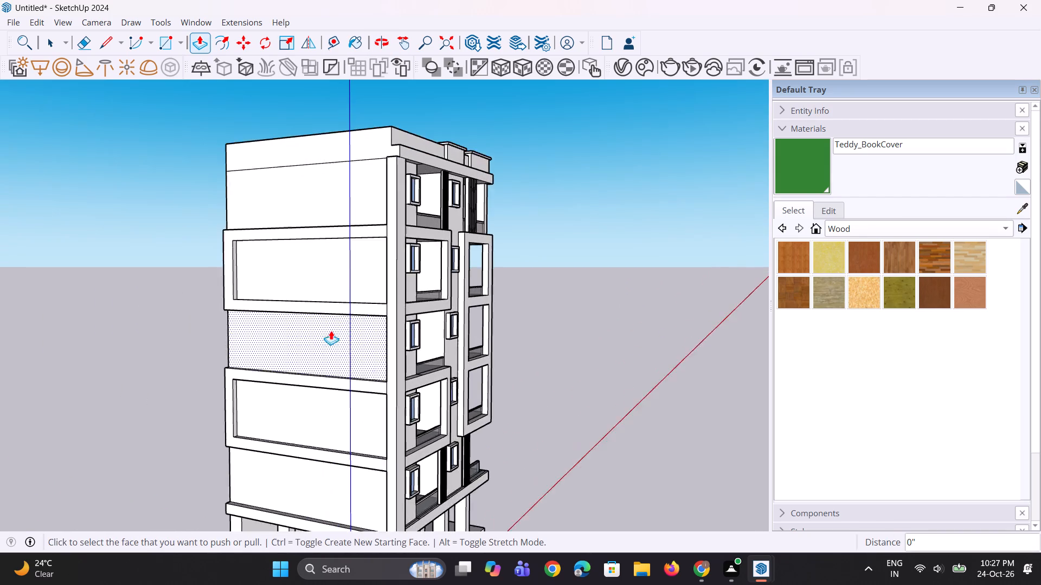
pyautogui.scroll(-6, 359, 430)
pyautogui.scroll(1, 365, 443)
# Draw a window rectangle about 6' 6" by 7' 8" on the top storey's side wall, towards the rear end.
pyautogui.moveTo(365, 443); pyautogui.dragTo(482, 452, button='middle')
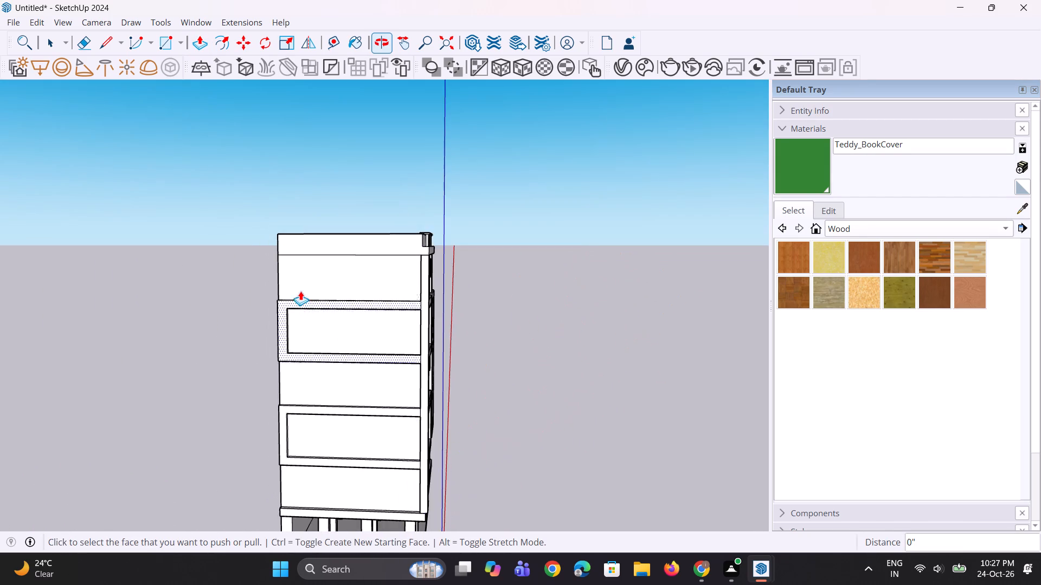
pyautogui.scroll(4, 295, 282)
pyautogui.press('r')
pyautogui.scroll(6, 319, 288)
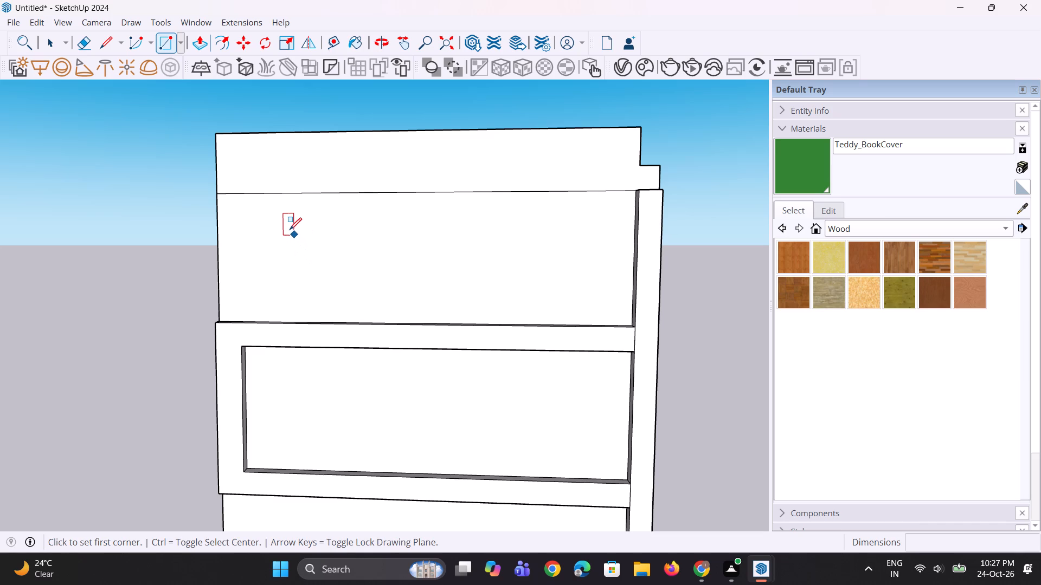
pyautogui.click(289, 224)
pyautogui.click(349, 296)
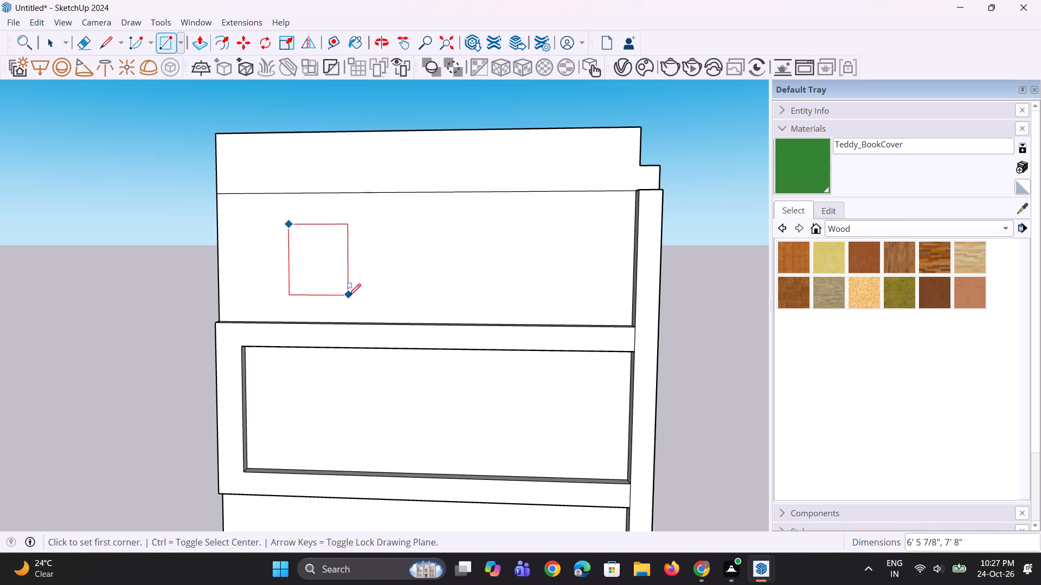
# Copy the window rectangle about 24' 9" horizontally along the top-storey side wall towards the front corner strip.
pyautogui.press('space')
pyautogui.click(331, 277)
pyautogui.press('m')
pyautogui.click(331, 277)
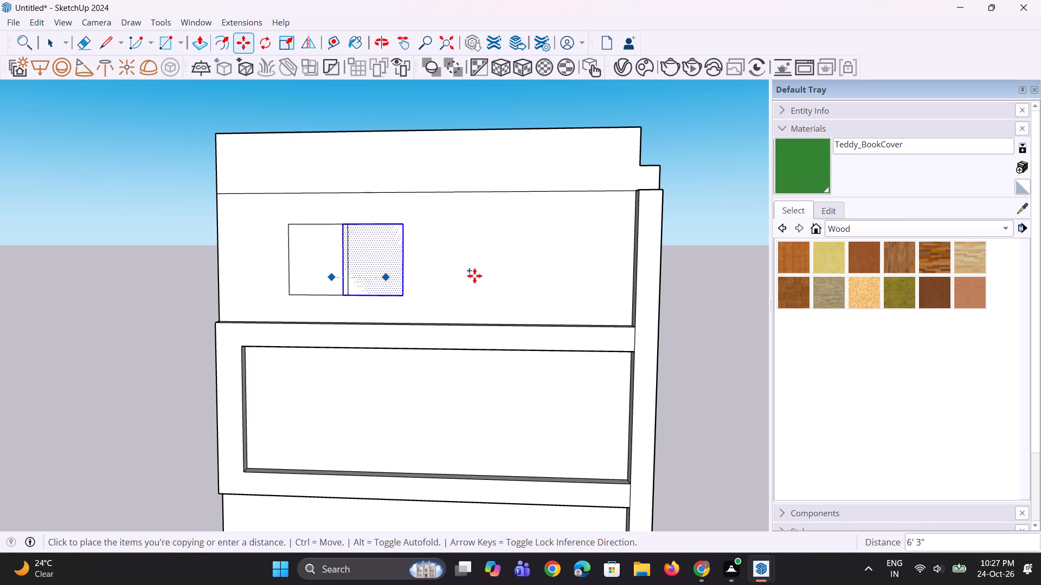
pyautogui.click(564, 275)
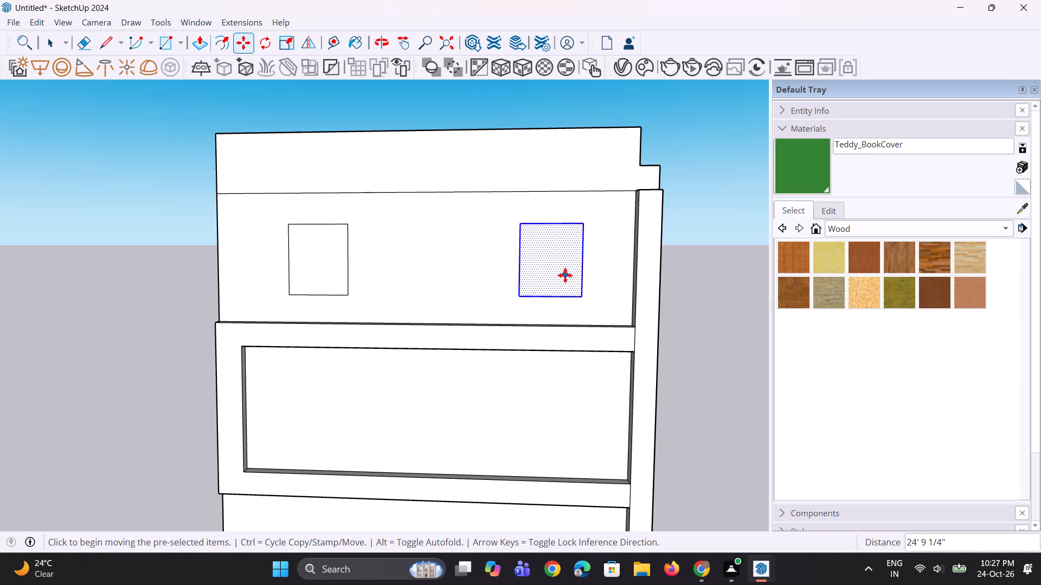
# Copy both top-storey window rectangles straight down onto the recessed wall inside the upper side frame.
pyautogui.press('space')
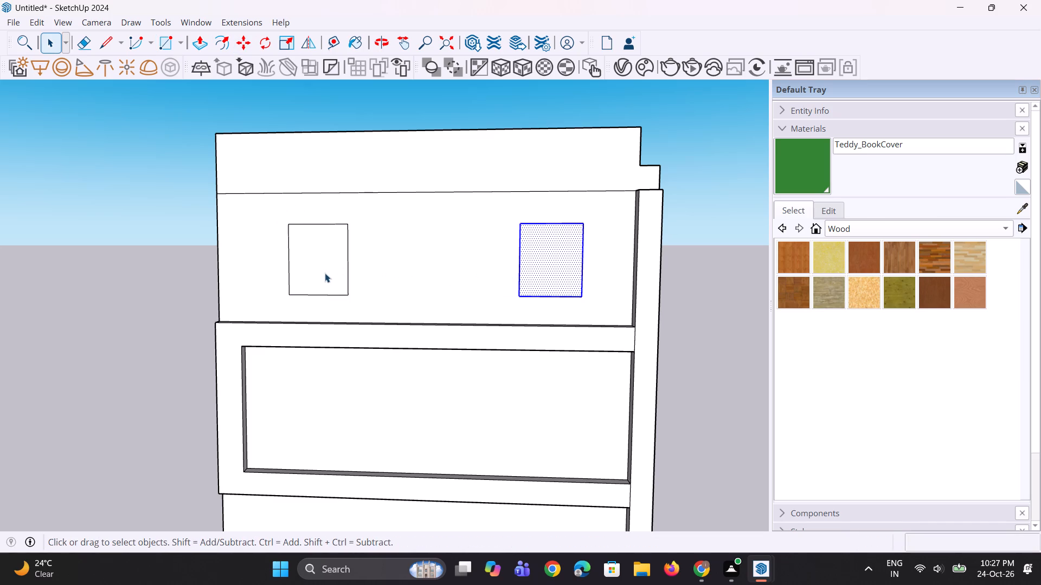
pyautogui.keyDown('ctrl'); pyautogui.click(324, 273); pyautogui.keyUp('ctrl')
pyautogui.keyDown('ctrl'); pyautogui.click(537, 275); pyautogui.keyUp('ctrl')
pyautogui.doubleClick(196, 293)
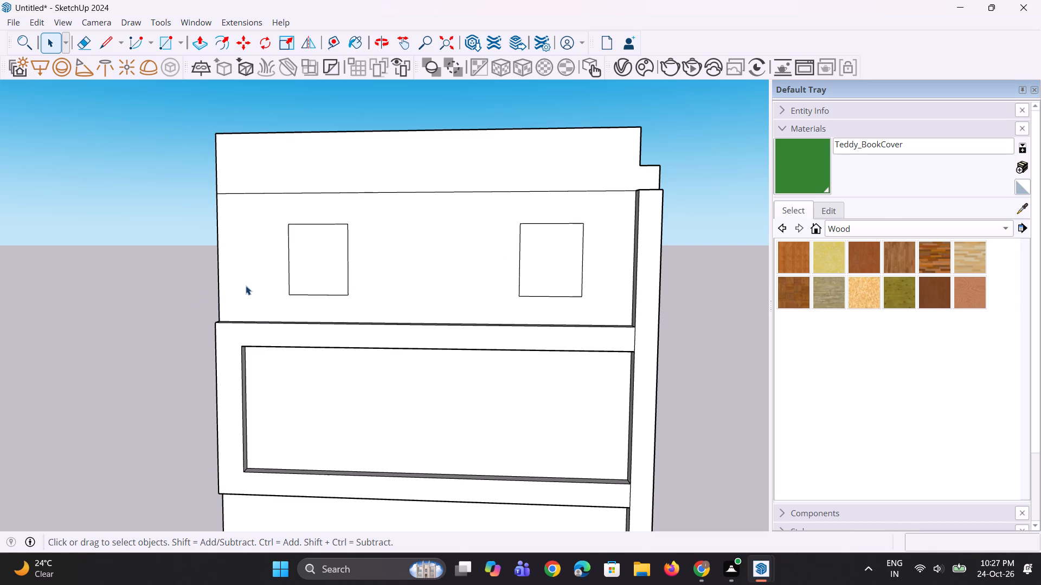
pyautogui.click(289, 281)
pyautogui.click(332, 282)
pyautogui.keyDown('ctrl'); pyautogui.click(552, 276); pyautogui.keyUp('ctrl')
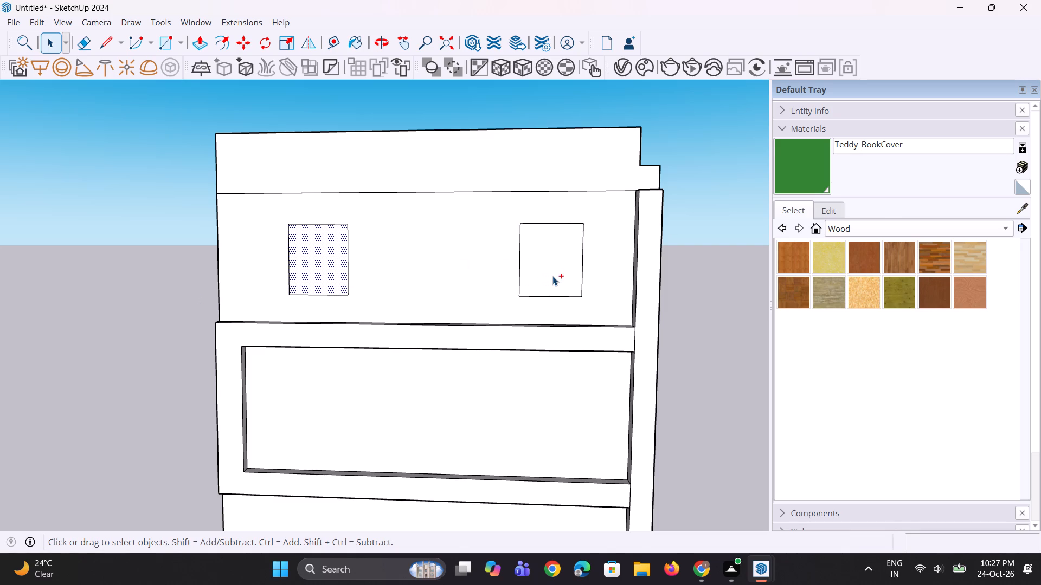
pyautogui.press('m')
pyautogui.click(446, 272)
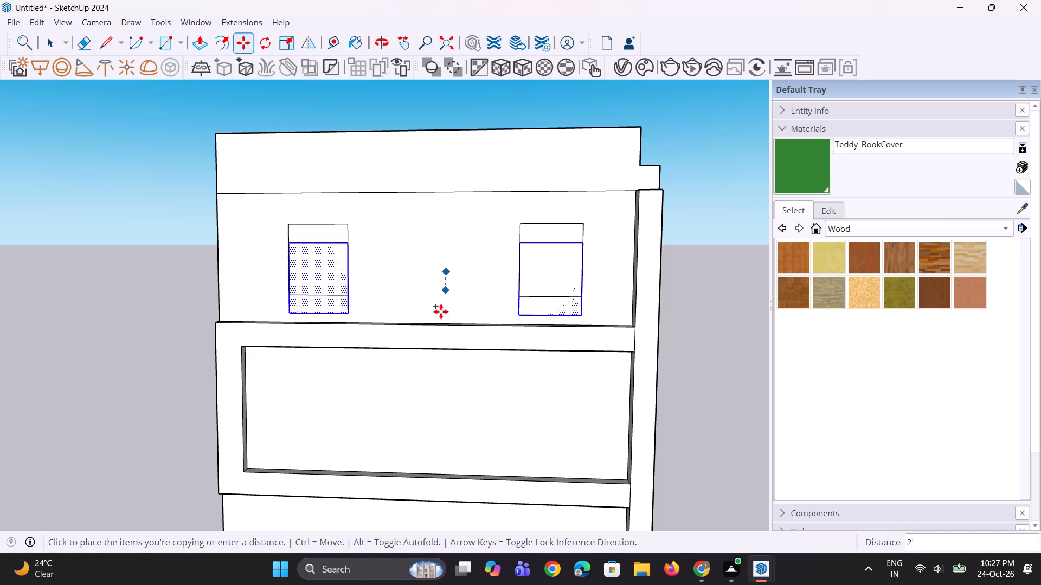
pyautogui.click(443, 420)
# Copy the window pair from the upper side frame straight down onto the three lower storeys, the first two about 16' 10" and 33' 8" below.
pyautogui.scroll(-2, 426, 323)
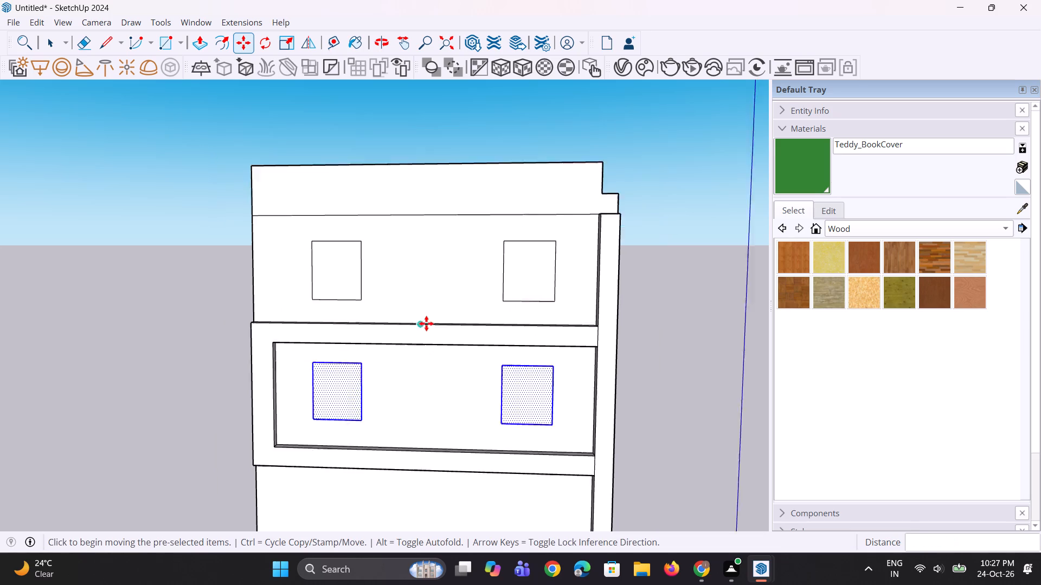
pyautogui.scroll(-14, 426, 323)
pyautogui.scroll(8, 421, 345)
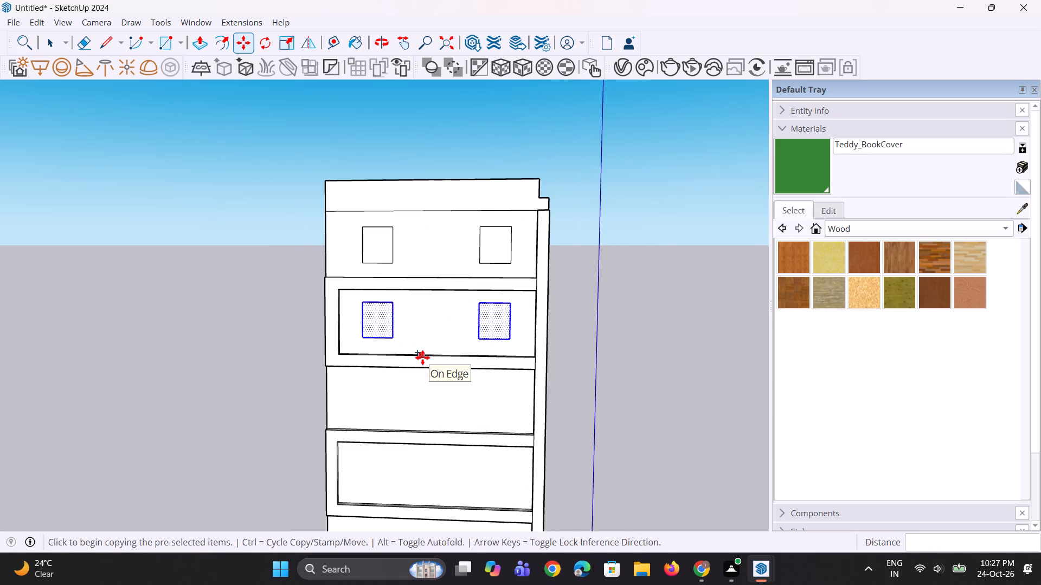
pyautogui.click(425, 324)
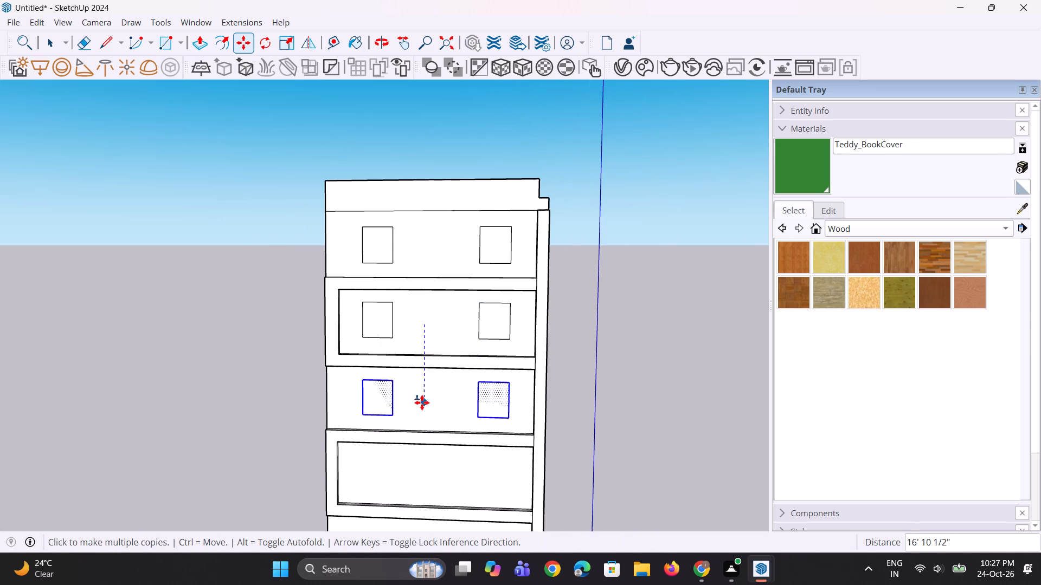
pyautogui.click(422, 402)
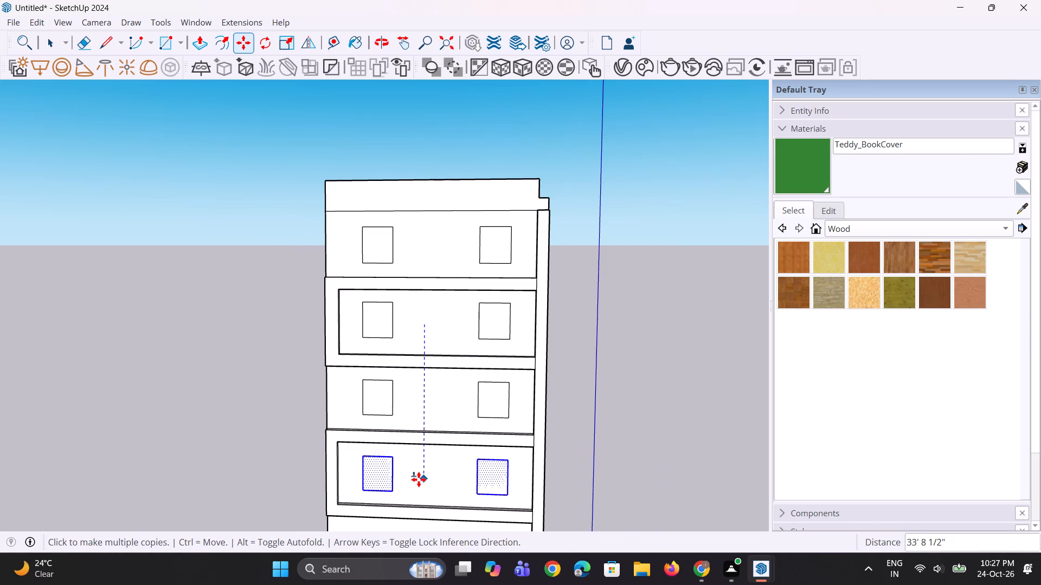
pyautogui.click(419, 479)
pyautogui.scroll(-8, 431, 344)
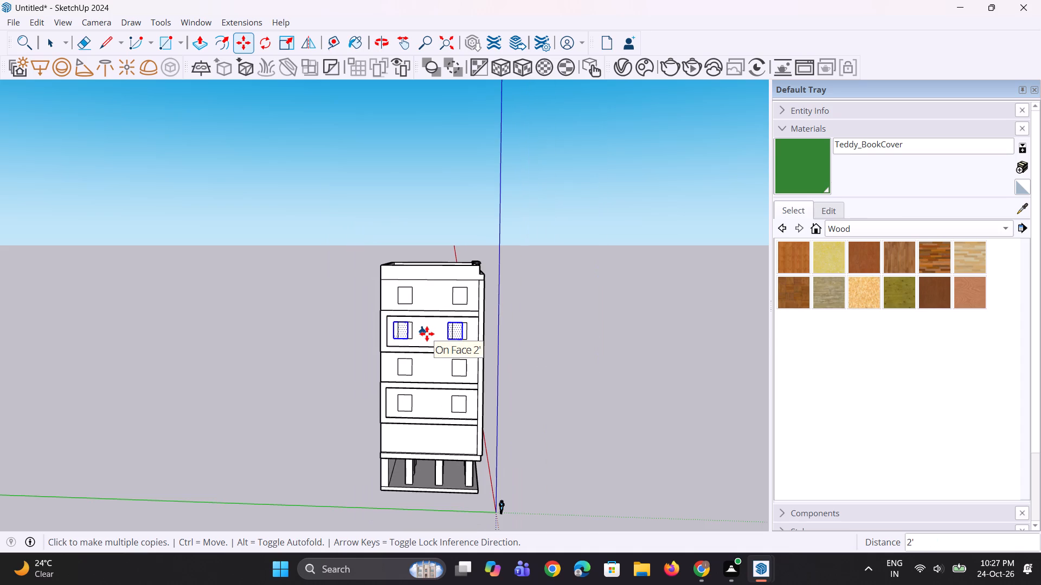
pyautogui.scroll(-5, 427, 334)
pyautogui.scroll(8, 410, 401)
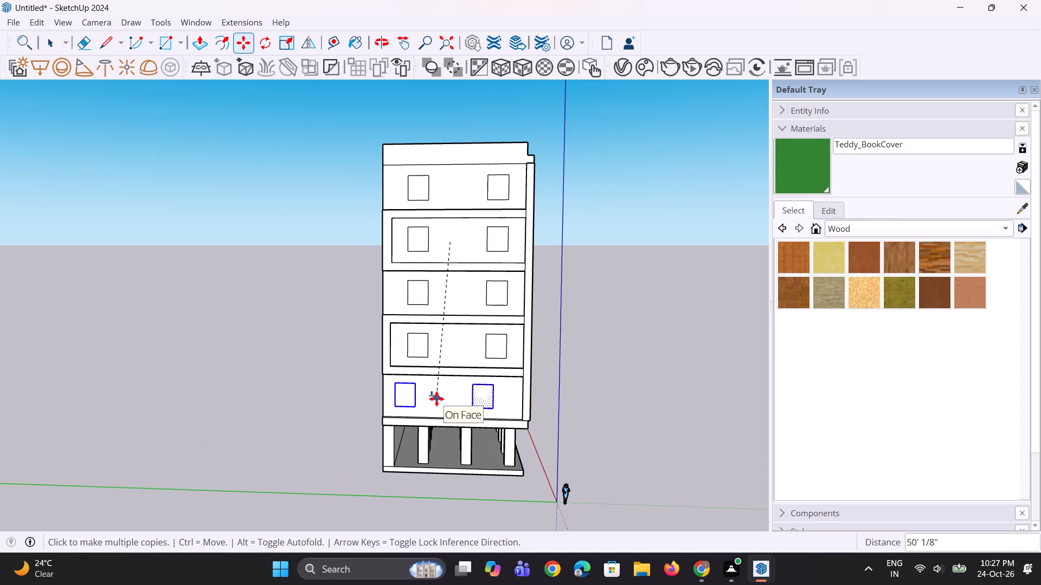
pyautogui.click(444, 403)
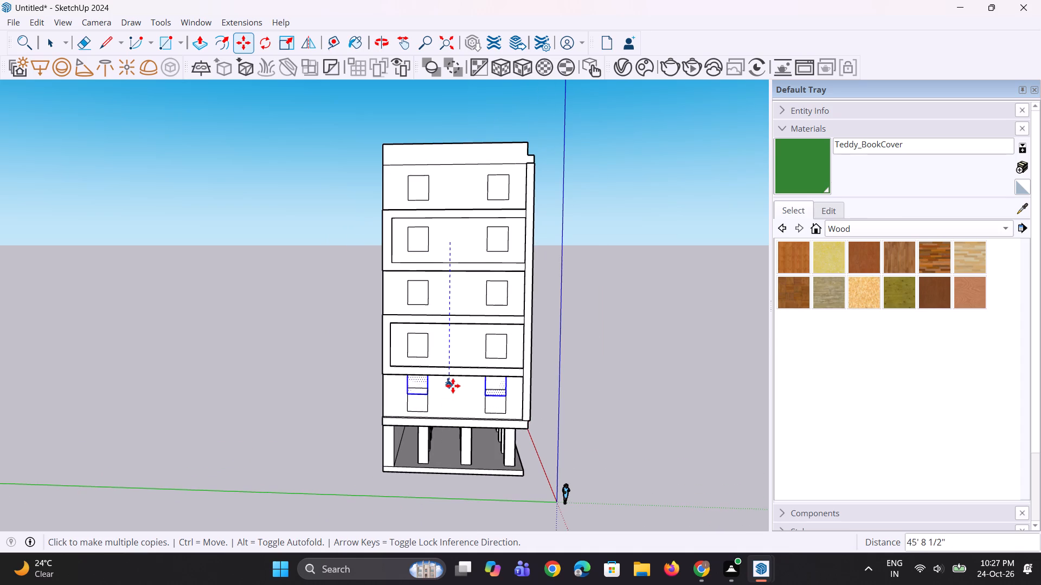
pyautogui.press('space')
pyautogui.press('space')
# Draw a small rectangle about 3' 6" by 2' 11" between the two top-storey side windows, near their upper edges.
pyautogui.scroll(-5, 435, 359)
pyautogui.scroll(6, 487, 226)
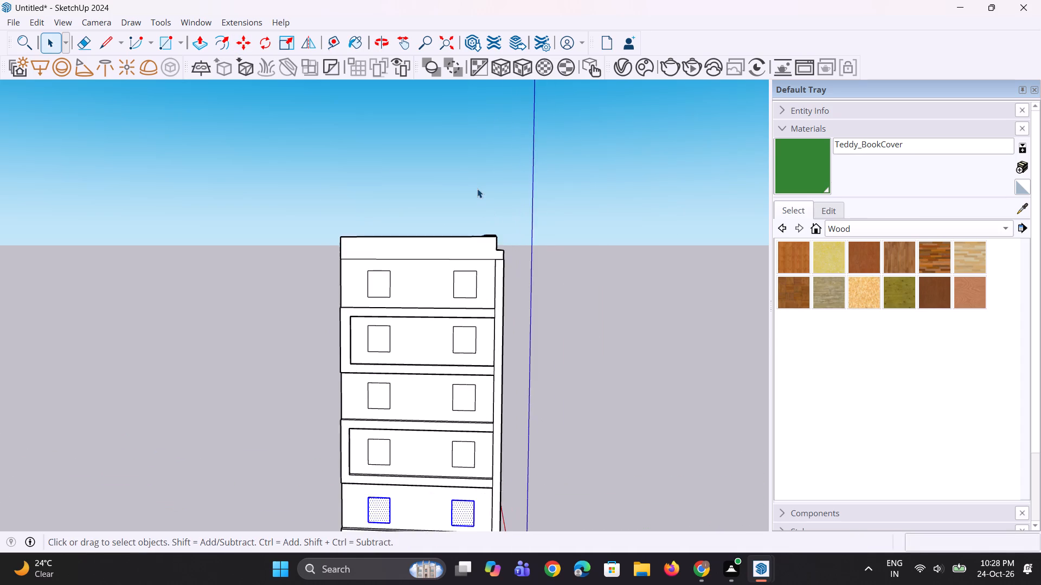
pyautogui.scroll(3, 477, 186)
pyautogui.press('r')
pyautogui.scroll(2, 465, 187)
pyautogui.scroll(5, 446, 274)
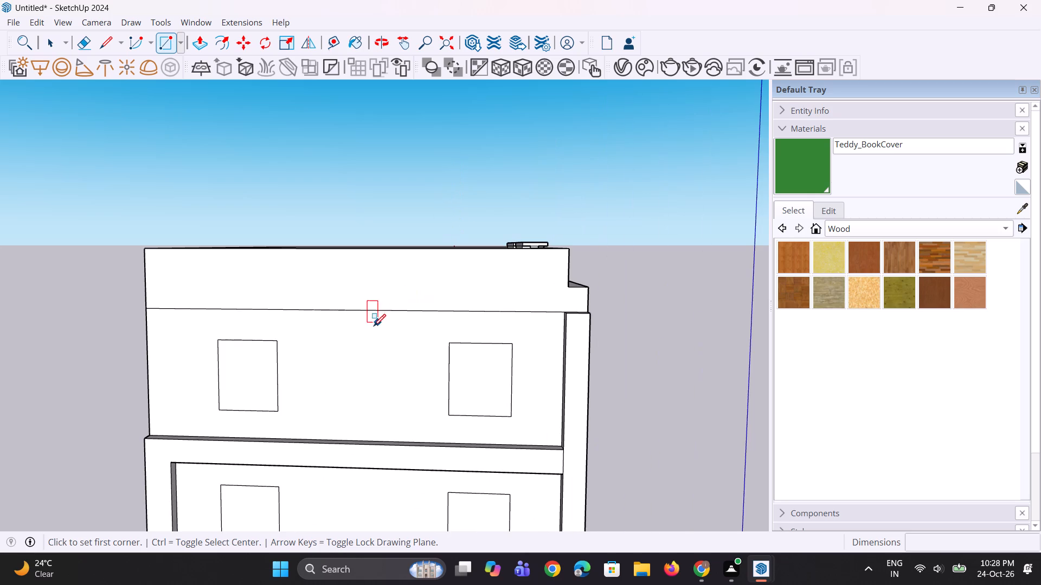
pyautogui.click(347, 330)
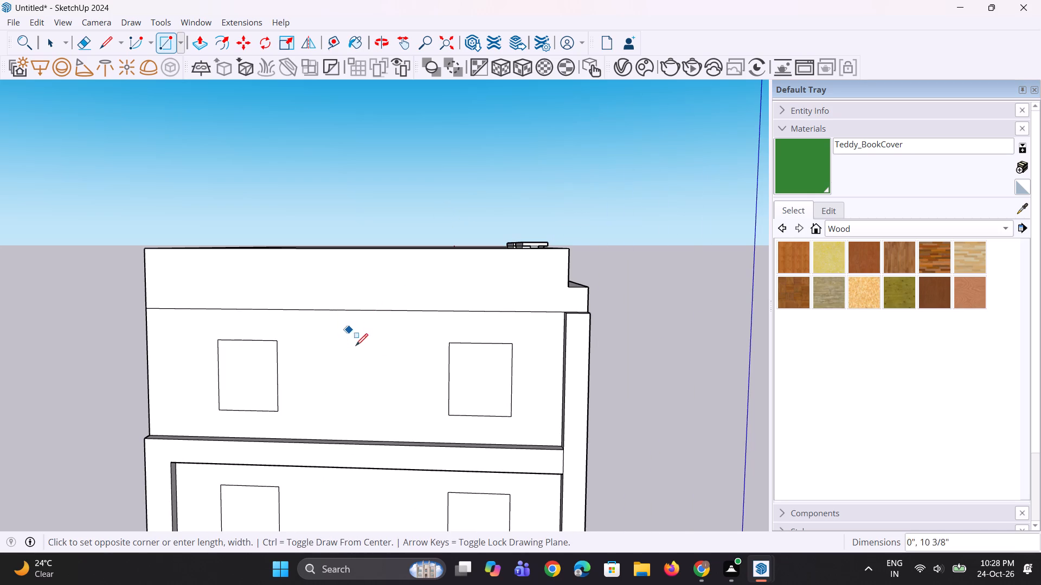
pyautogui.click(380, 358)
pyautogui.press('space')
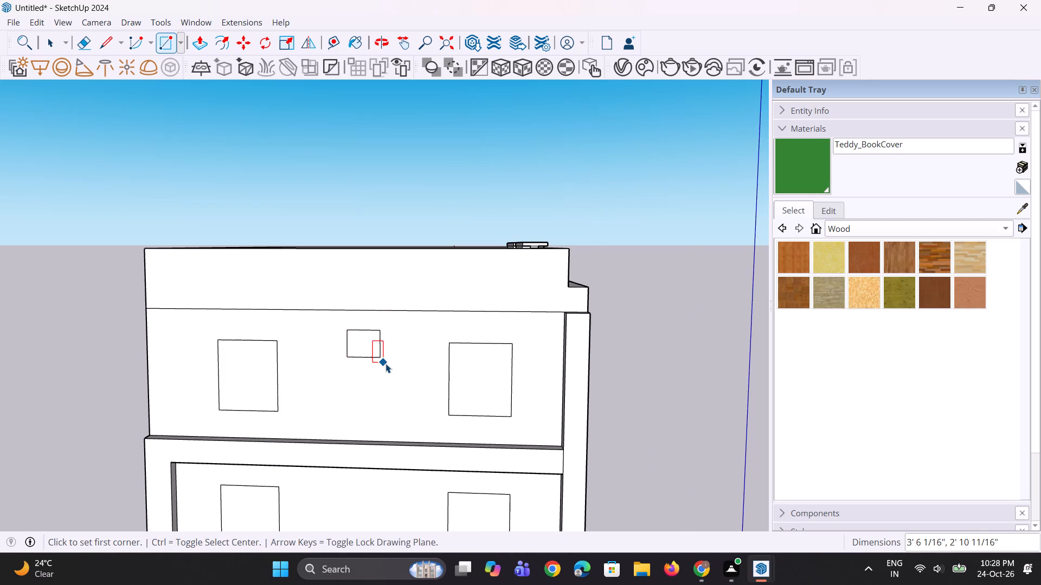
# Move the small top-storey rectangle about 1' 1" horizontally towards the front corner strip.
pyautogui.click(364, 343)
pyautogui.press('m')
pyautogui.click(364, 343)
pyautogui.click(375, 343)
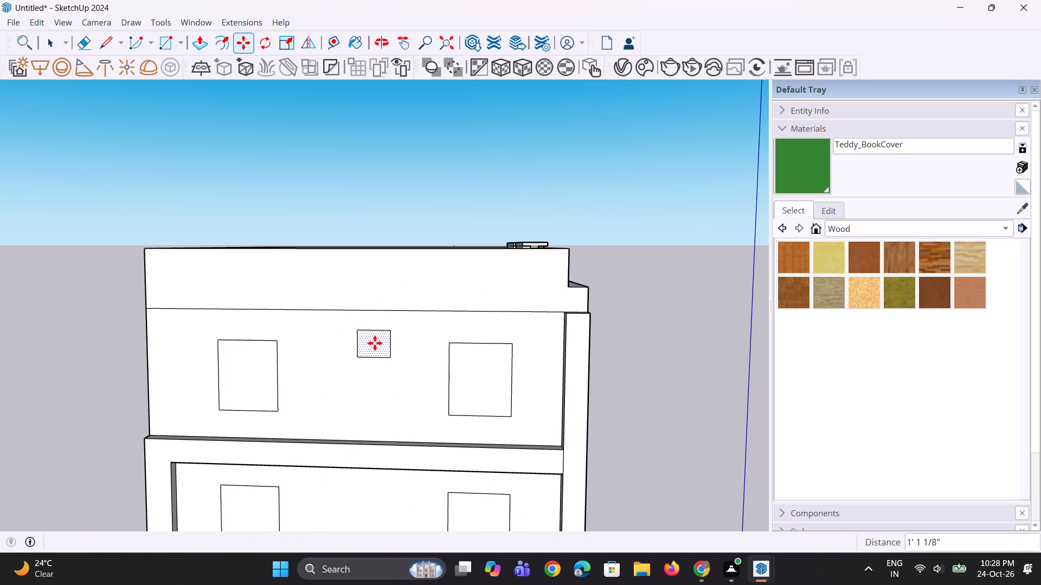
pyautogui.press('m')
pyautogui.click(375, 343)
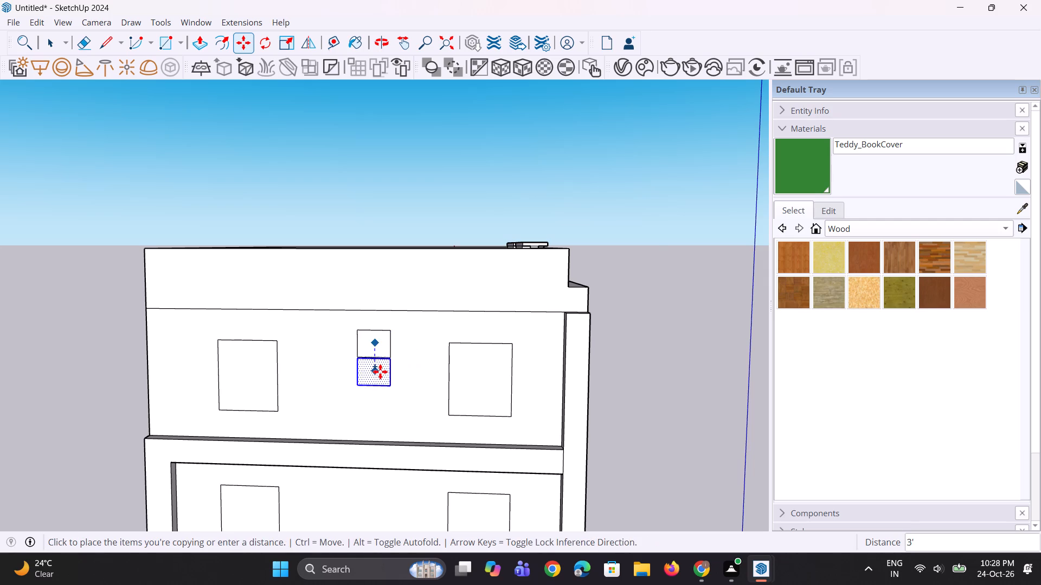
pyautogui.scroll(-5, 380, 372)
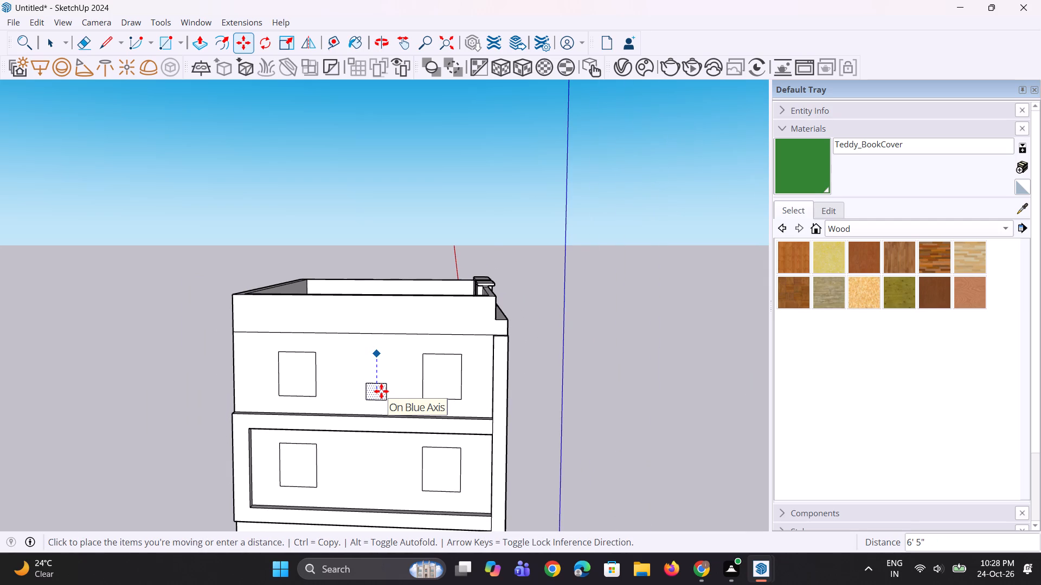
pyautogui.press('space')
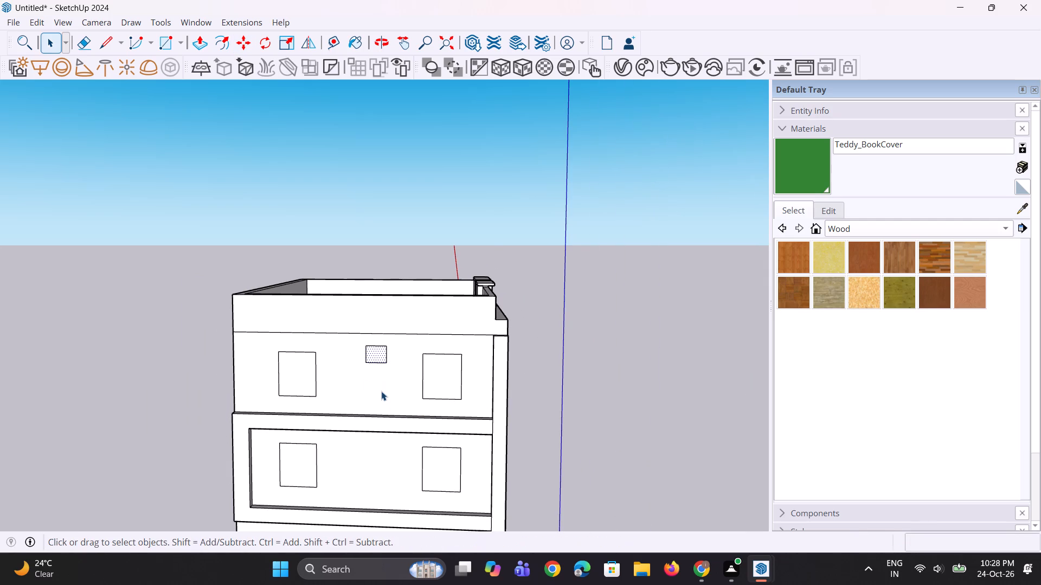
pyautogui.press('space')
# Copy the small top-storey rectangle straight down onto the side wall of each of the four storeys below.
pyautogui.press('m')
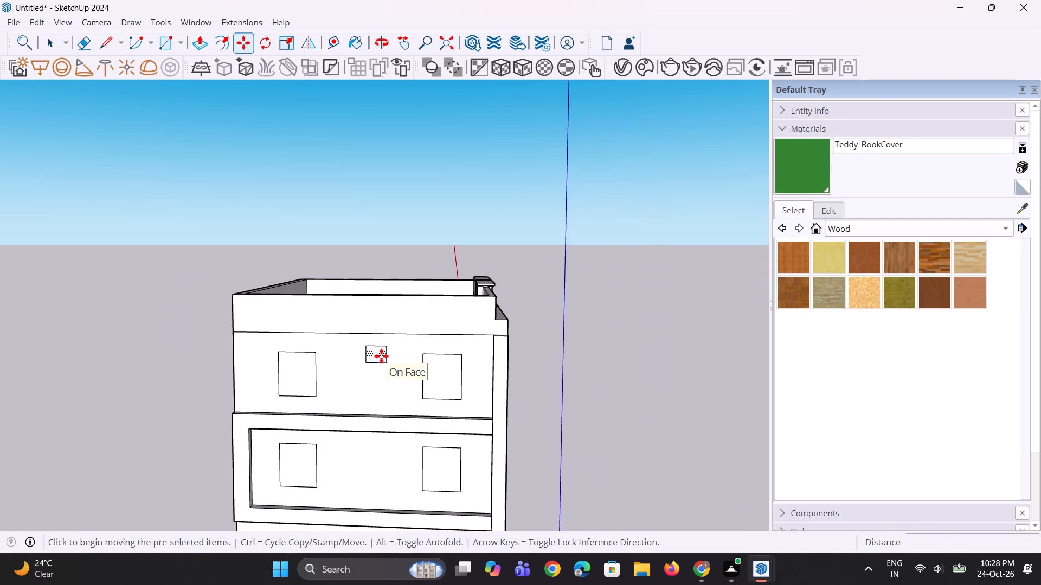
pyautogui.click(381, 356)
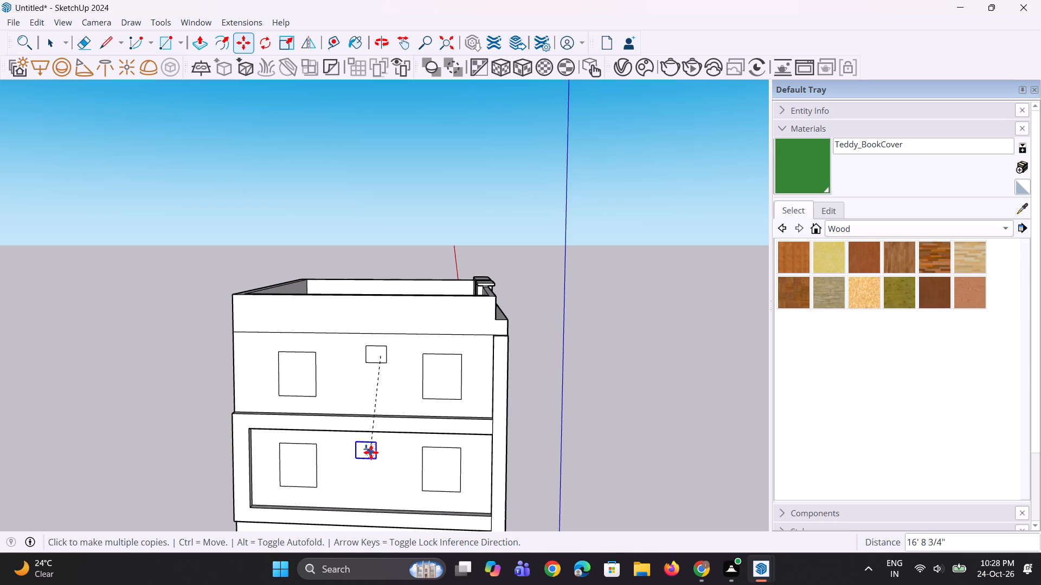
pyautogui.click(380, 452)
pyautogui.scroll(-5, 377, 374)
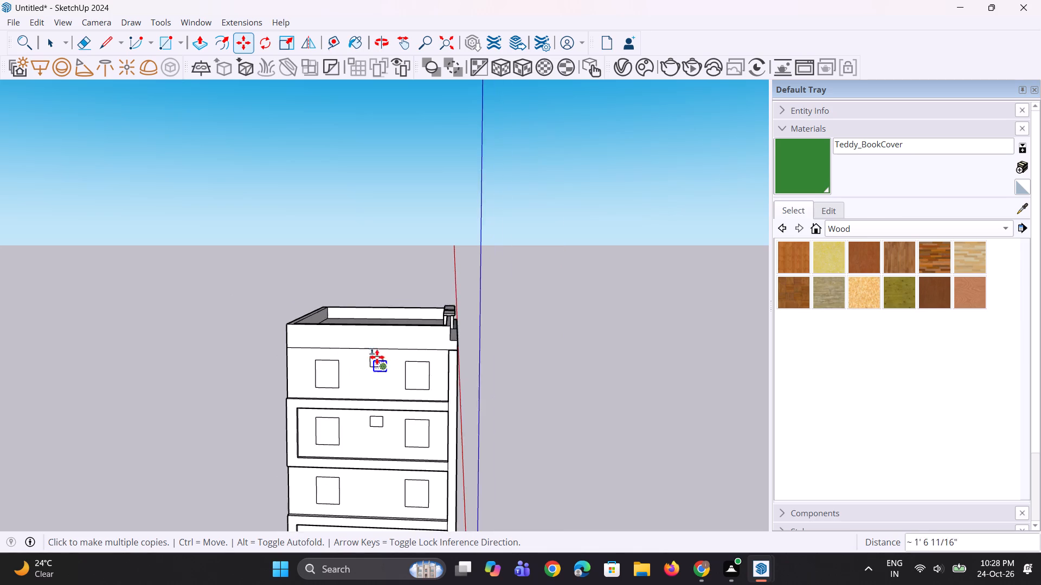
pyautogui.scroll(-5, 376, 346)
pyautogui.scroll(8, 388, 465)
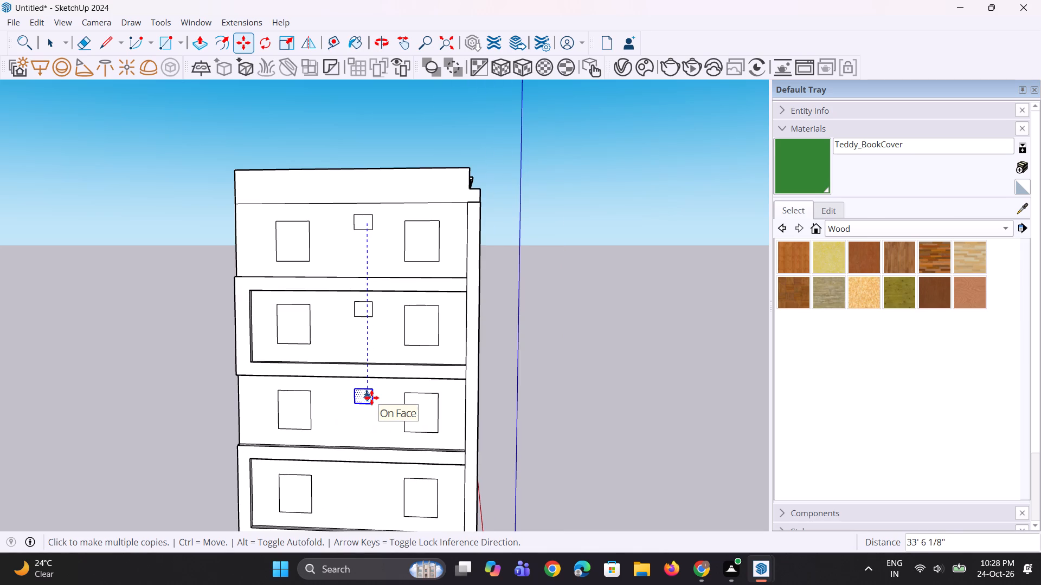
pyautogui.click(370, 395)
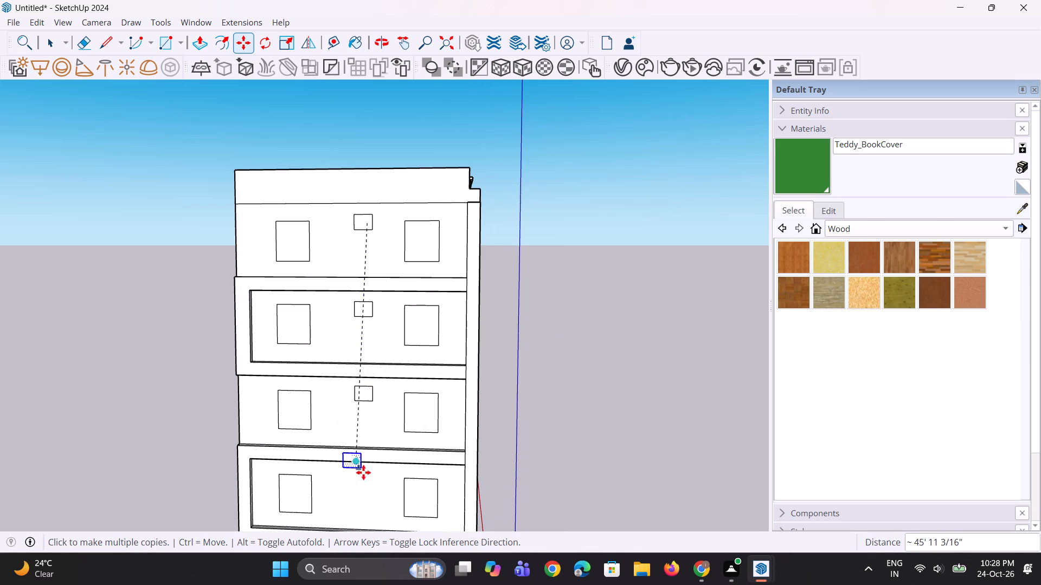
pyautogui.click(370, 485)
pyautogui.scroll(-9, 355, 354)
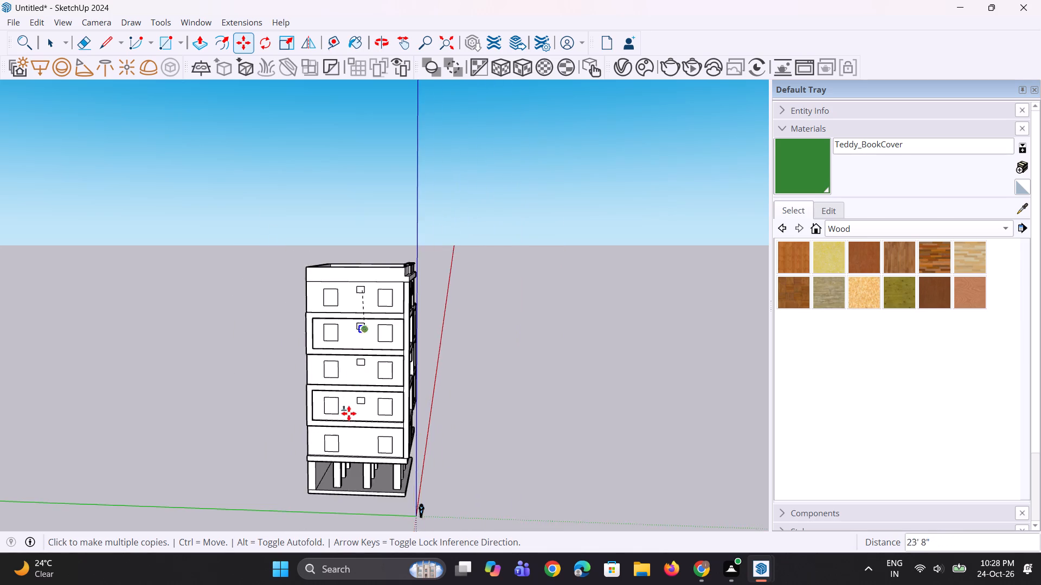
pyautogui.scroll(7, 348, 427)
pyautogui.click(375, 442)
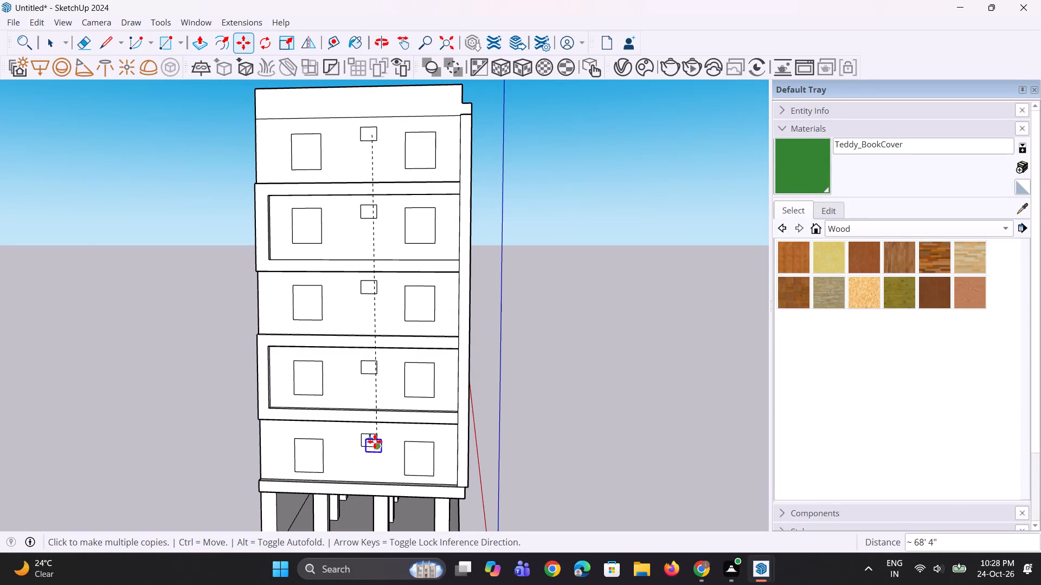
pyautogui.press('space')
pyautogui.press('space')
pyautogui.press('space')
pyautogui.scroll(-3, 372, 454)
pyautogui.press('space')
pyautogui.press('space')
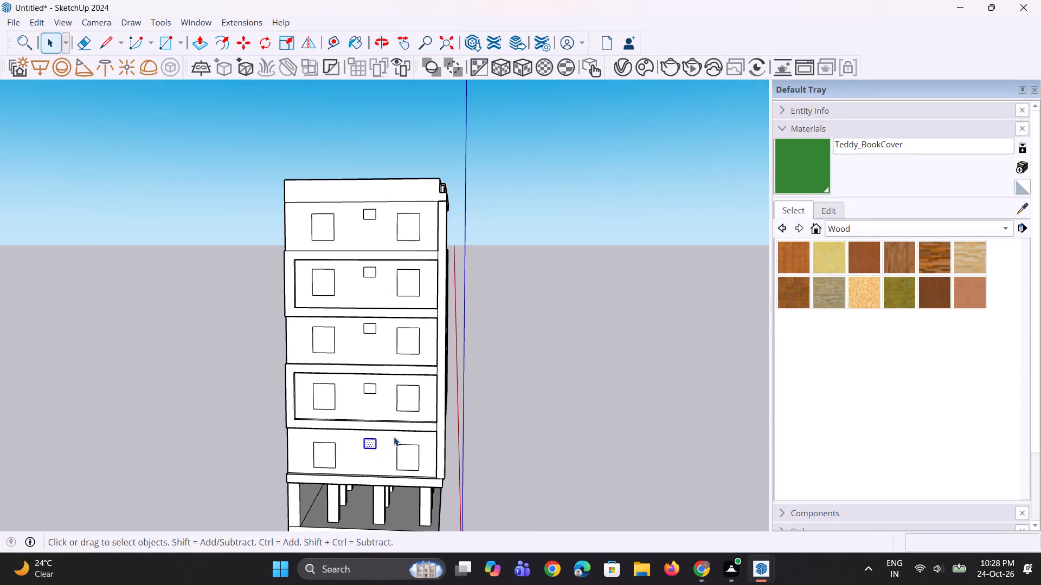
# Offset both large side windows on the lowest storey outward about 7" to form frame outlines.
pyautogui.scroll(4, 396, 436)
pyautogui.click(419, 463)
pyautogui.scroll(6, 406, 483)
pyautogui.press('f')
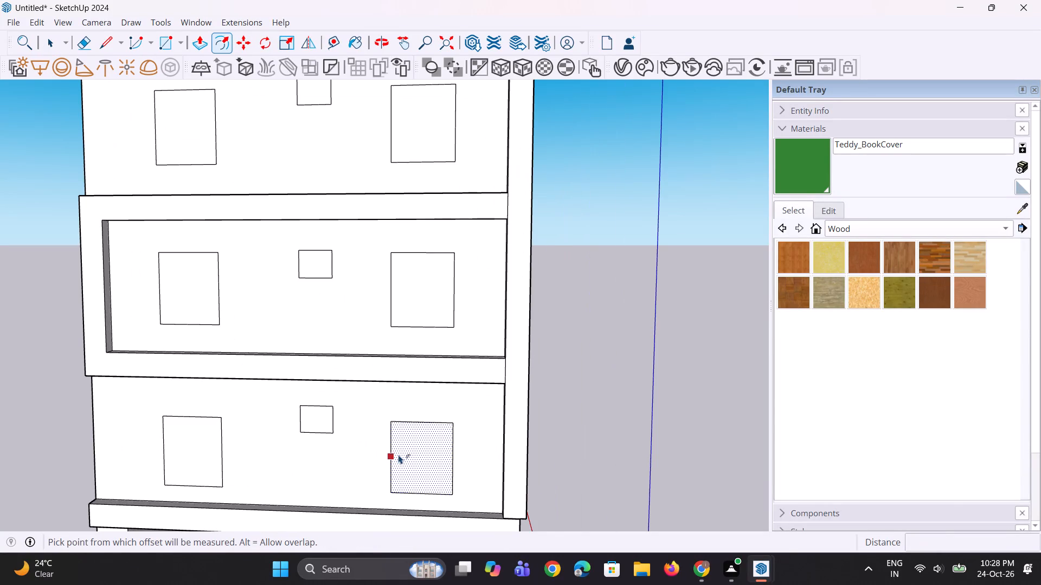
pyautogui.click(396, 450)
pyautogui.click(385, 438)
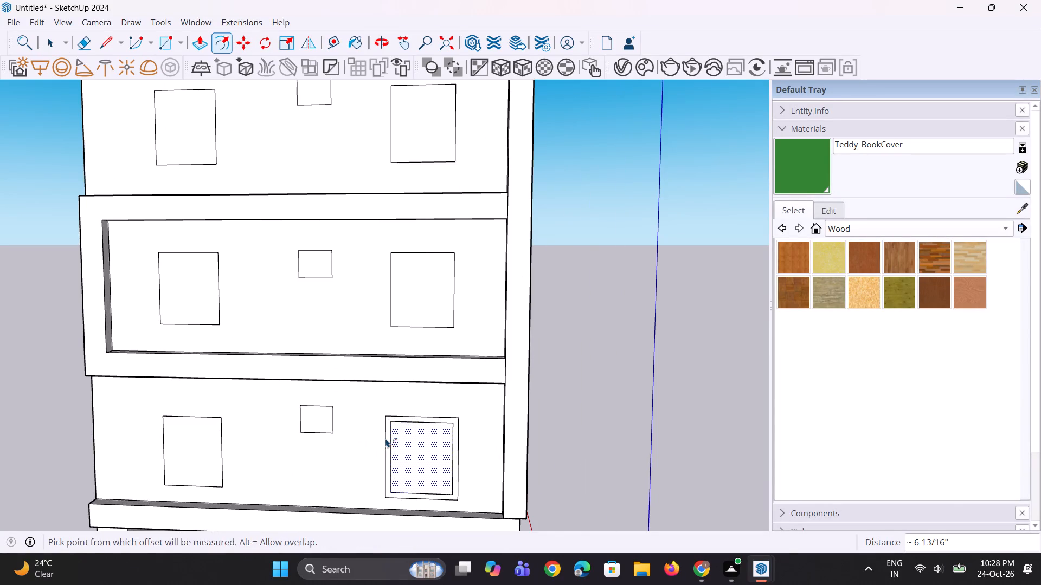
pyautogui.press('space')
pyautogui.press('space')
pyautogui.click(201, 447)
pyautogui.press('f')
pyautogui.doubleClick(220, 447)
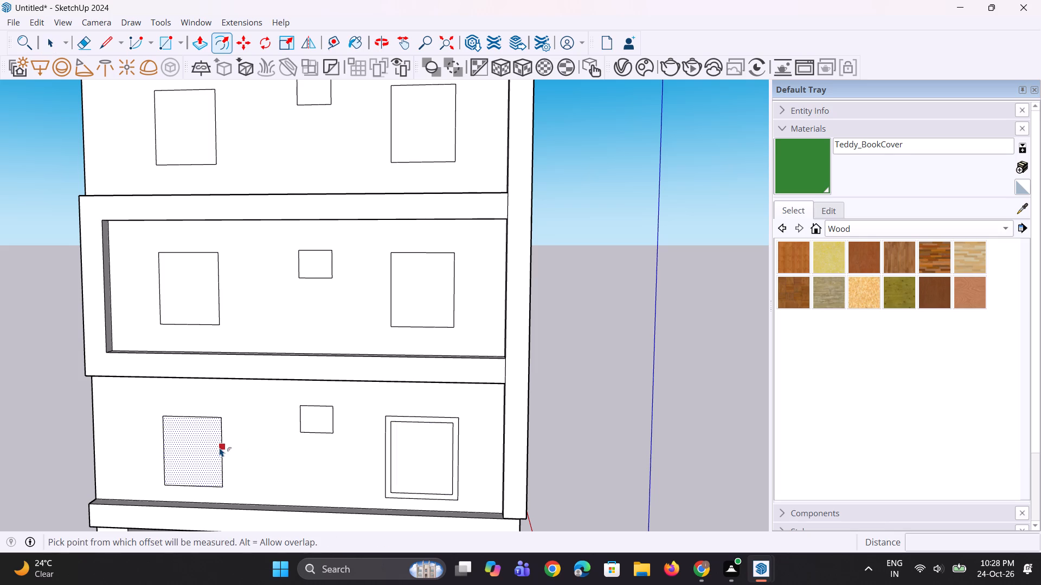
# Offset both large windows inside the lower side frame outward by the same distance to outline their frames.
pyautogui.press('space')
pyautogui.click(424, 321)
pyautogui.press('f')
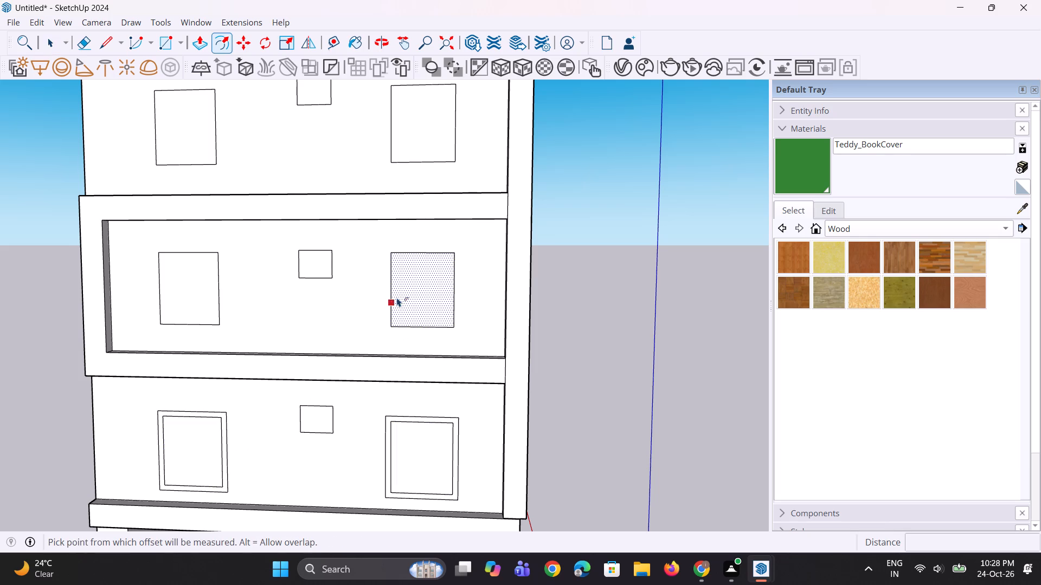
pyautogui.doubleClick(395, 296)
pyautogui.press('space')
pyautogui.press('space')
pyautogui.click(208, 297)
pyautogui.press('f')
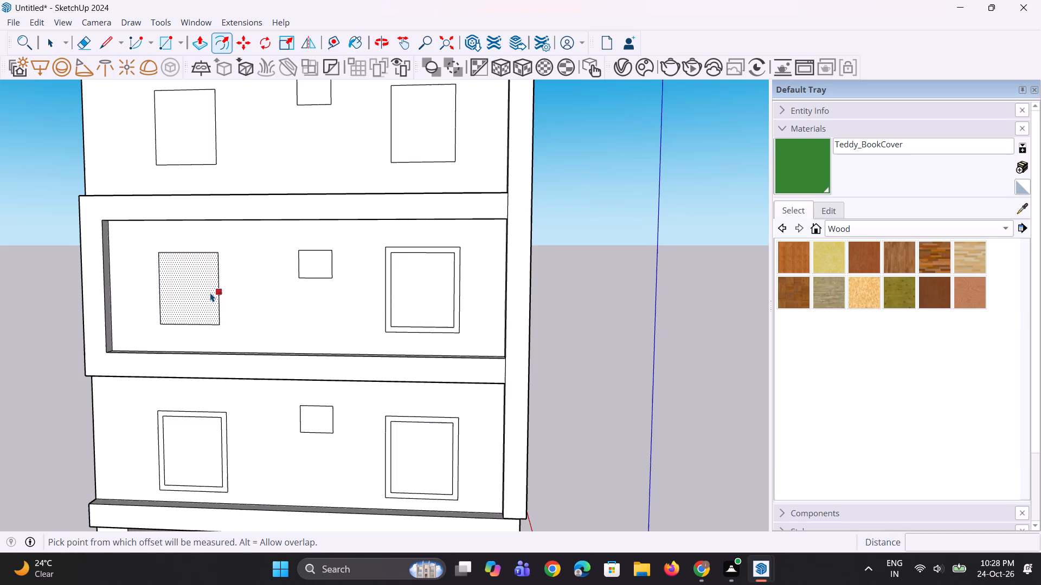
pyautogui.doubleClick(211, 292)
# Offset both large side windows on the middle storey outward by the same distance to outline their frames.
pyautogui.scroll(-9, 228, 348)
pyautogui.press('space')
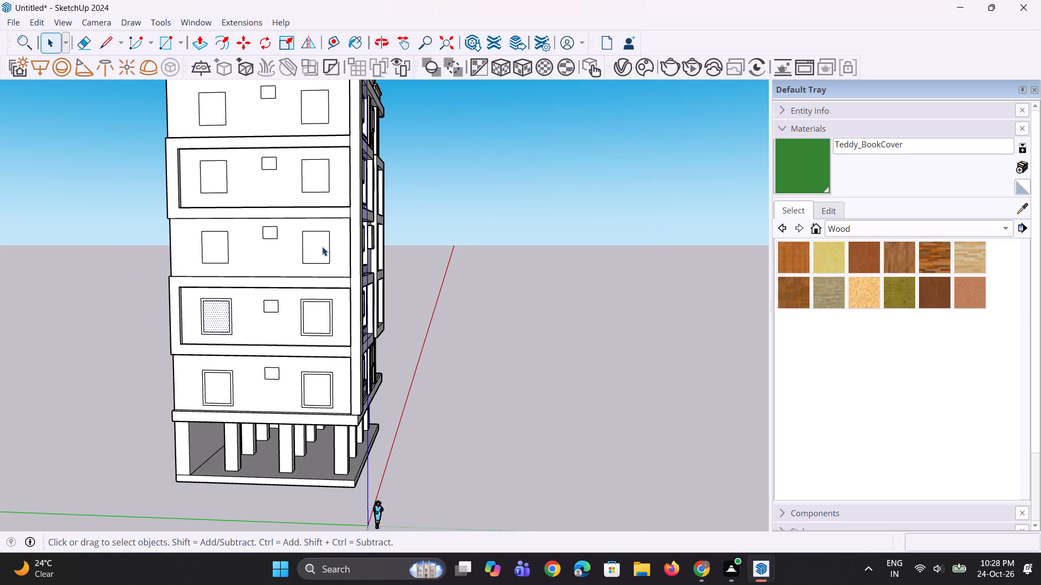
pyautogui.click(322, 246)
pyautogui.scroll(6, 272, 242)
pyautogui.press('f')
pyautogui.doubleClick(323, 259)
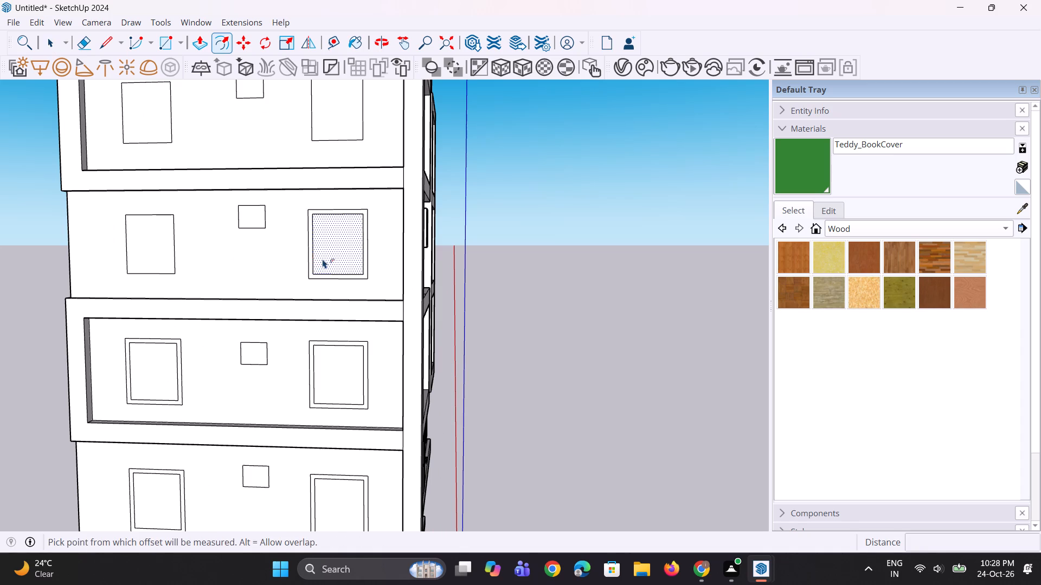
pyautogui.press('space')
pyautogui.click(168, 246)
pyautogui.press('f')
pyautogui.doubleClick(175, 243)
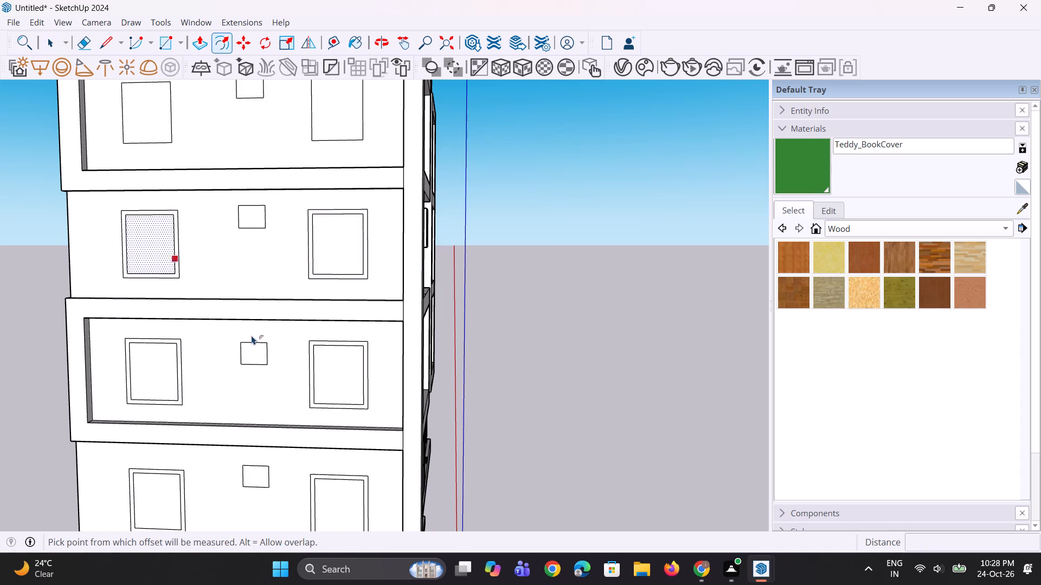
# Offset both large windows inside the upper side frame outward by the same distance to outline their frames.
pyautogui.scroll(-5, 257, 344)
pyautogui.press('space')
pyautogui.click(318, 204)
pyautogui.scroll(4, 306, 204)
pyautogui.press('f')
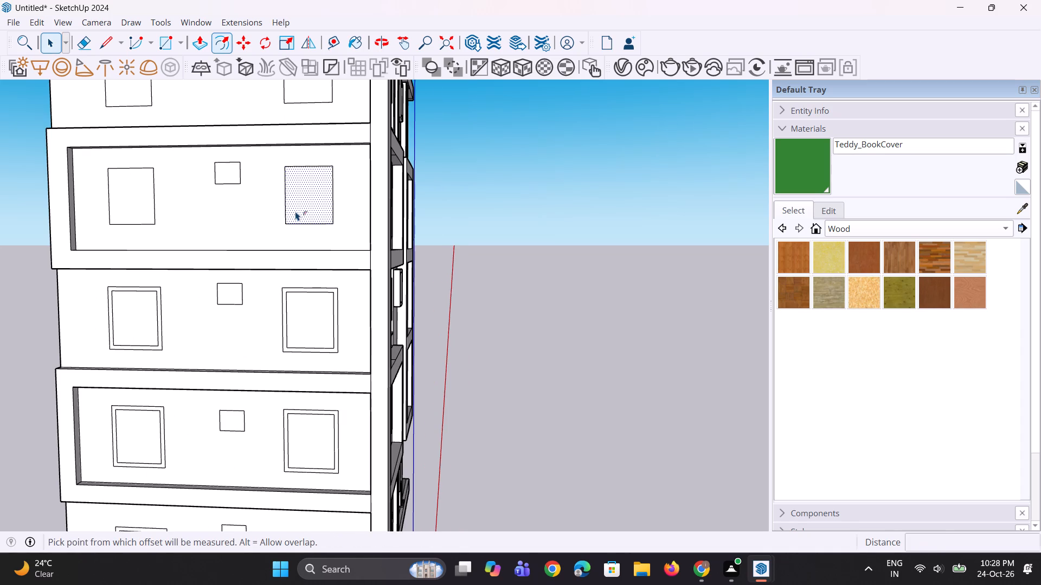
pyautogui.doubleClick(292, 211)
pyautogui.scroll(-6, 292, 211)
pyautogui.scroll(6, 171, 206)
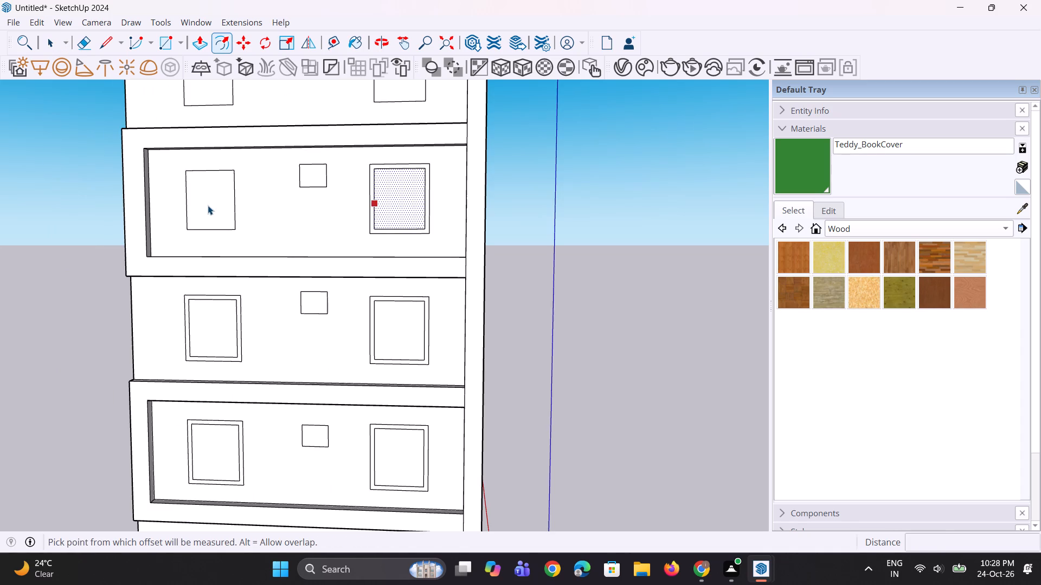
pyautogui.press('space')
pyautogui.click(208, 205)
pyautogui.press('f')
pyautogui.doubleClick(253, 203)
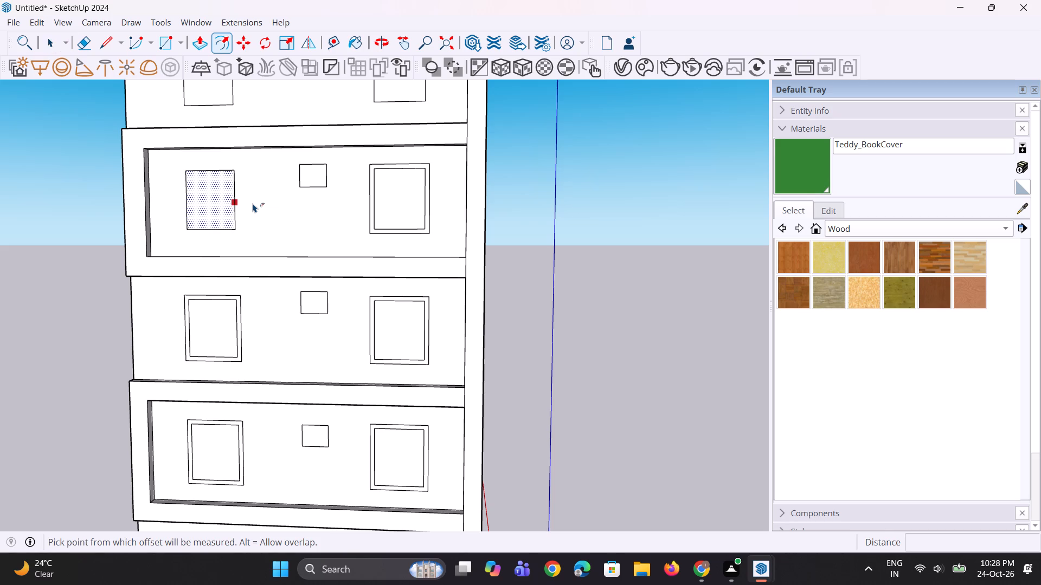
# Offset both large side windows on the top storey outward by the same distance to outline their frames.
pyautogui.scroll(-5, 252, 214)
pyautogui.press('space')
pyautogui.click(339, 127)
pyautogui.scroll(-6, 330, 280)
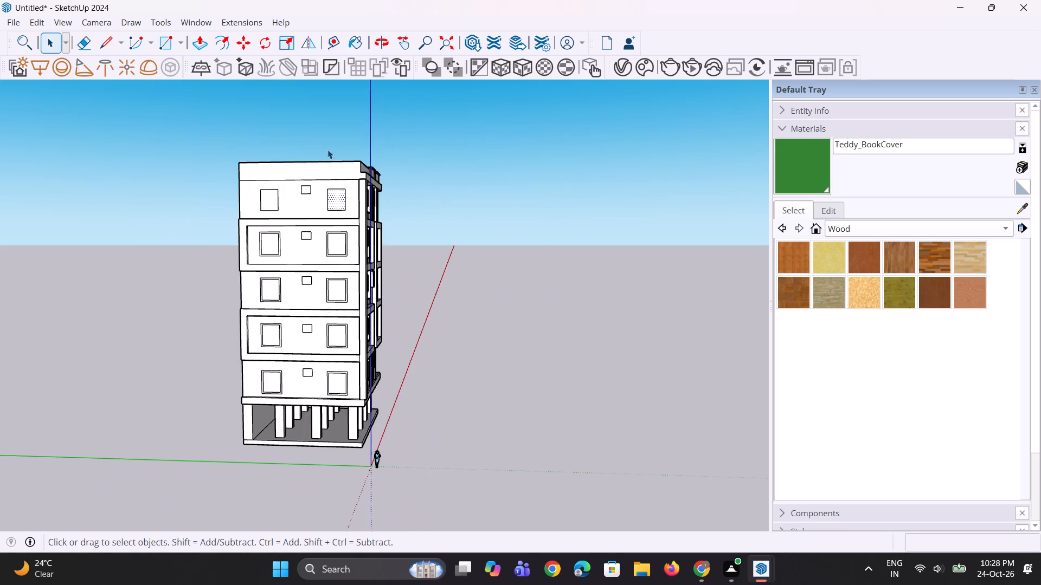
pyautogui.scroll(7, 327, 149)
pyautogui.press('f')
pyautogui.doubleClick(322, 221)
pyautogui.press('space')
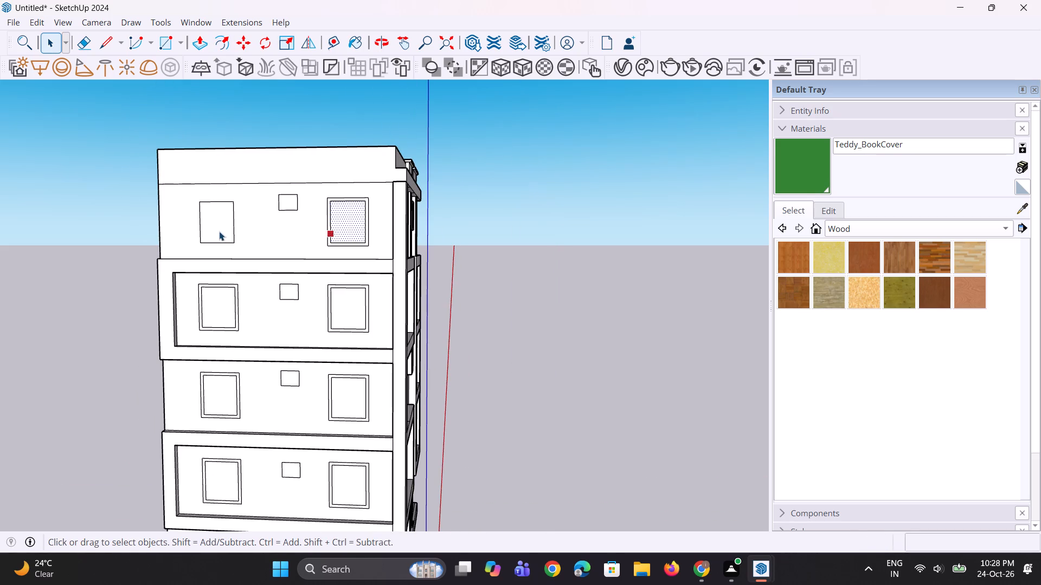
pyautogui.click(219, 231)
pyautogui.press('f')
pyautogui.doubleClick(232, 227)
# Offset the small middle windows on the top storey and inside the upper side frame outward by the same distance as the large ones.
pyautogui.scroll(-5, 249, 222)
pyautogui.press('space')
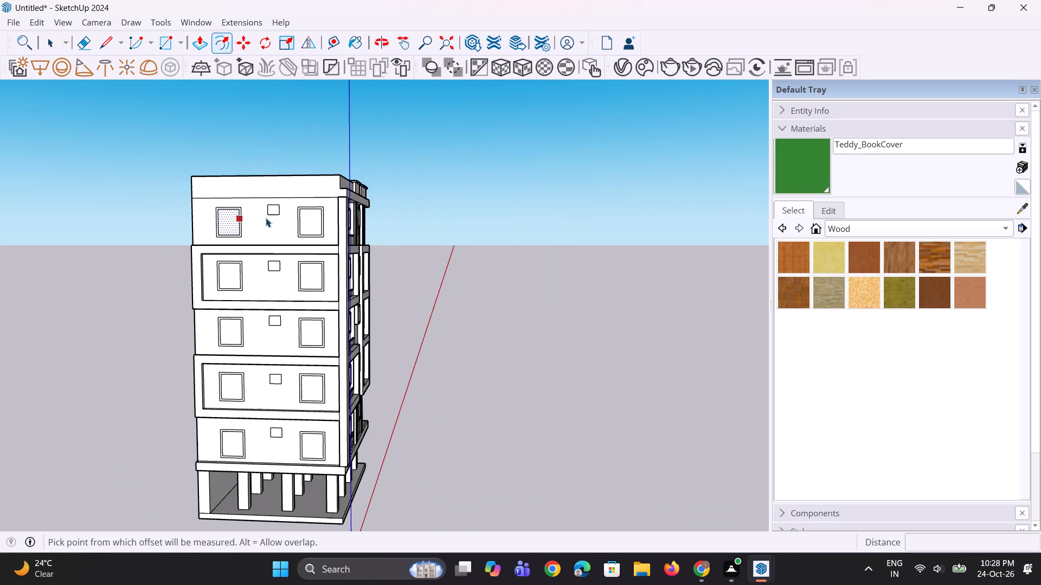
pyautogui.click(272, 210)
pyautogui.scroll(8, 272, 210)
pyautogui.press('f')
pyautogui.doubleClick(268, 207)
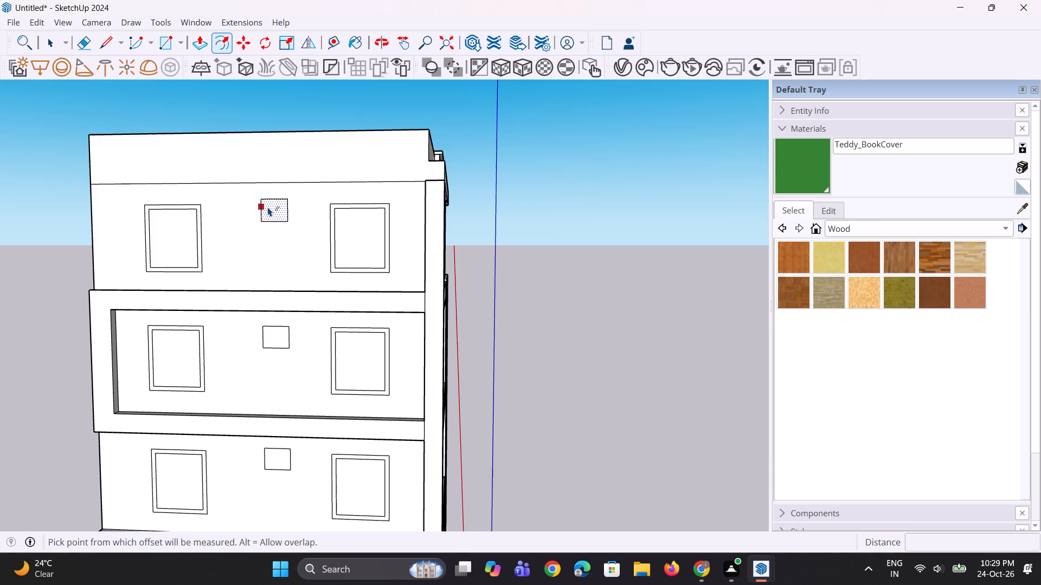
pyautogui.press('space')
pyautogui.press('space')
pyautogui.click(275, 331)
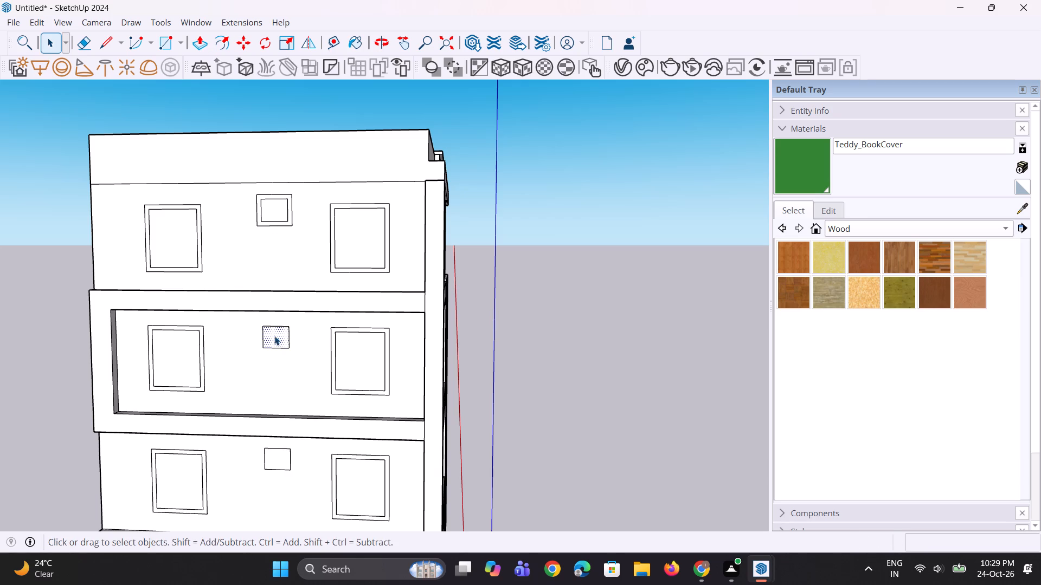
pyautogui.press('f')
pyautogui.doubleClick(261, 337)
# Offset the small windows on the middle storey and inside the lower side frame outward by the same distance to outline their frames.
pyautogui.scroll(-8, 259, 337)
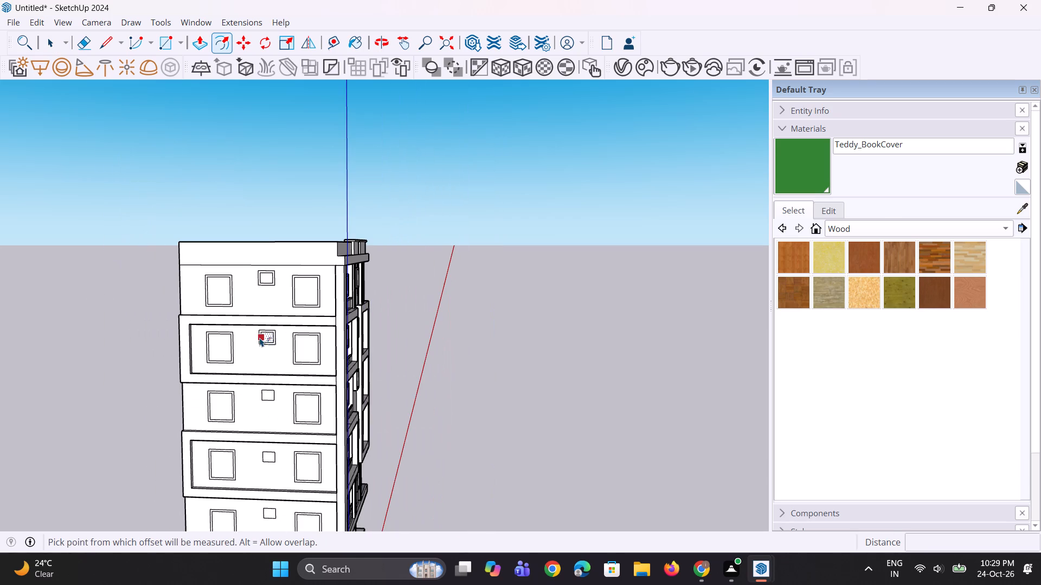
pyautogui.scroll(10, 255, 383)
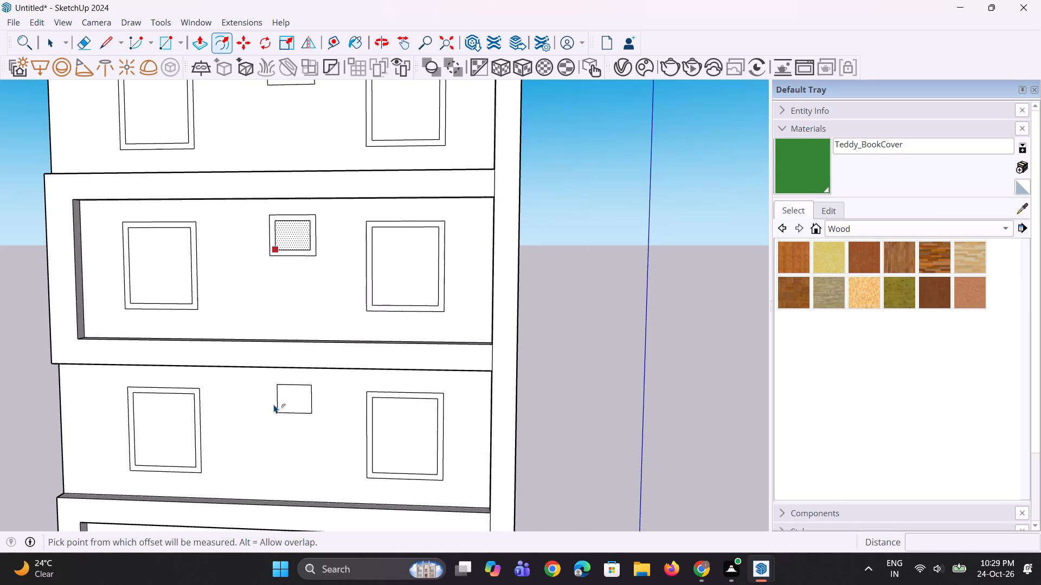
pyautogui.press('space')
pyautogui.click(286, 402)
pyautogui.press('f')
pyautogui.doubleClick(276, 398)
pyautogui.scroll(-5, 284, 382)
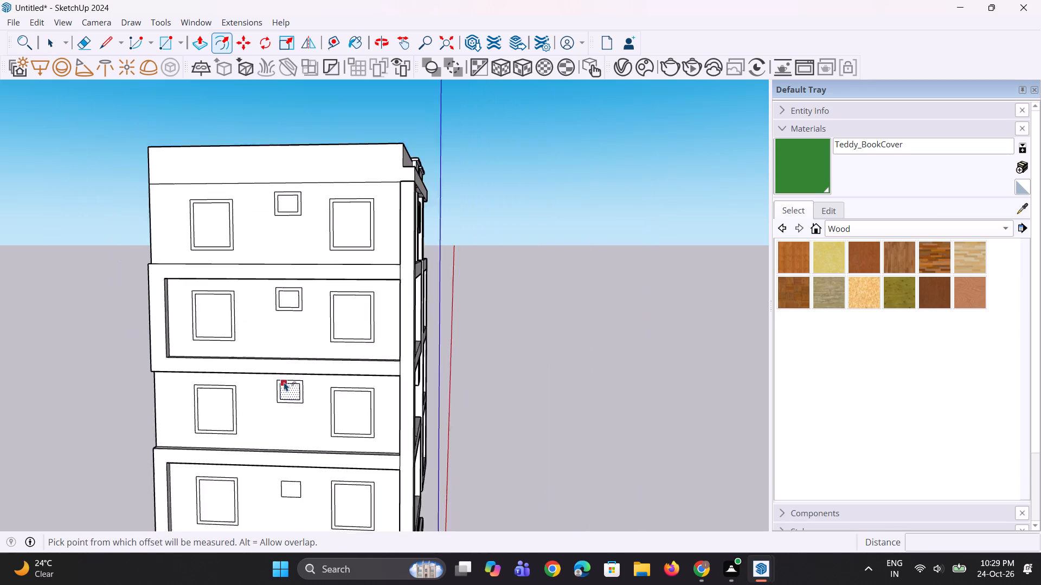
pyautogui.scroll(-7, 284, 382)
pyautogui.scroll(8, 285, 461)
pyautogui.press('space')
pyautogui.click(299, 416)
pyautogui.press('f')
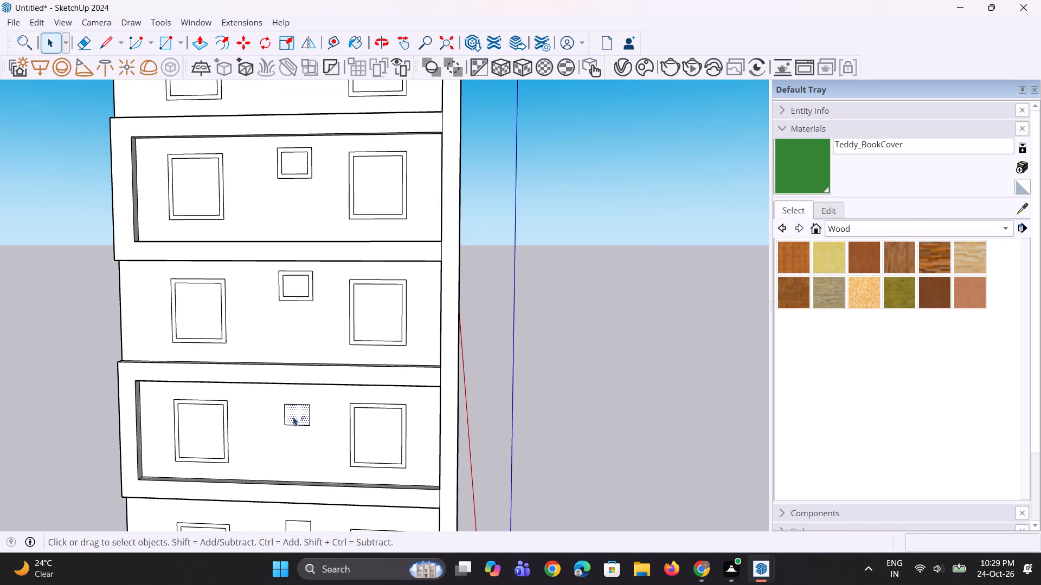
pyautogui.doubleClick(286, 417)
# Offset the small window on the lowest storey outward by the same distance to outline its frame, and clear the selection.
pyautogui.scroll(-5, 291, 399)
pyautogui.scroll(4, 298, 452)
pyautogui.press('space')
pyautogui.click(293, 495)
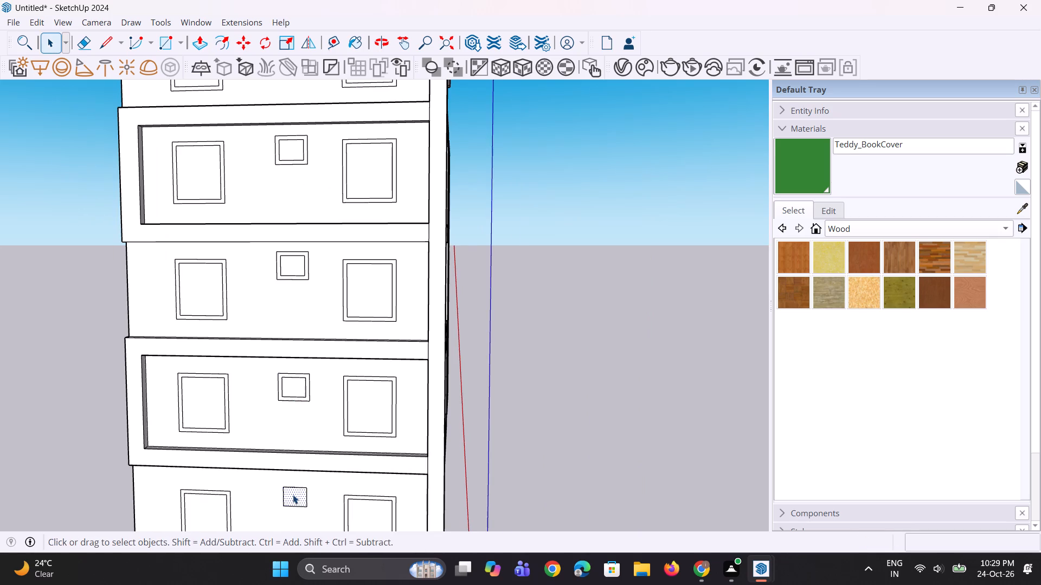
pyautogui.press('f')
pyautogui.doubleClick(286, 492)
pyautogui.scroll(-10, 300, 396)
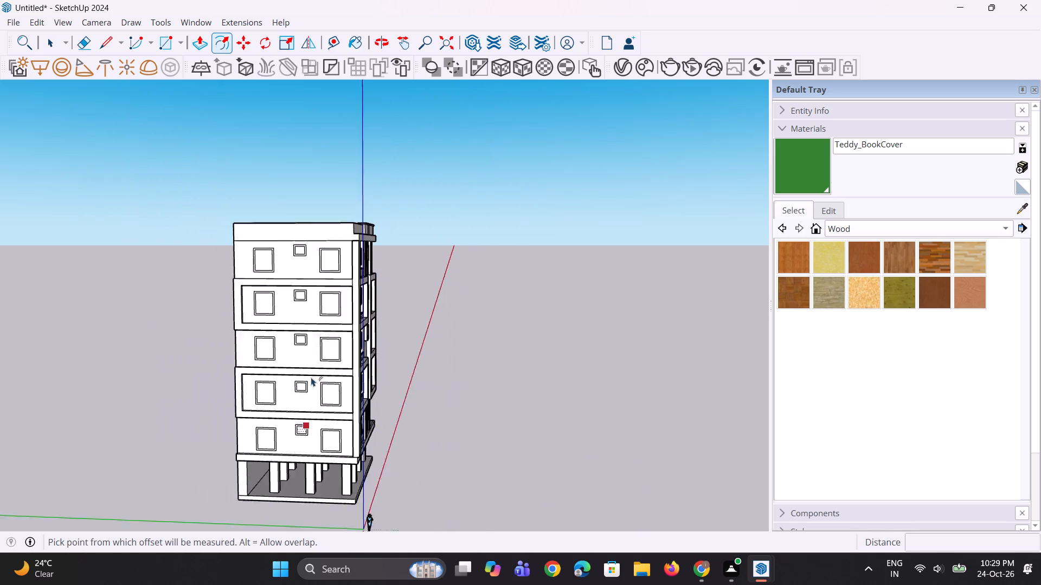
pyautogui.scroll(-1, 311, 377)
pyautogui.scroll(8, 296, 458)
pyautogui.press('space')
pyautogui.click(525, 432)
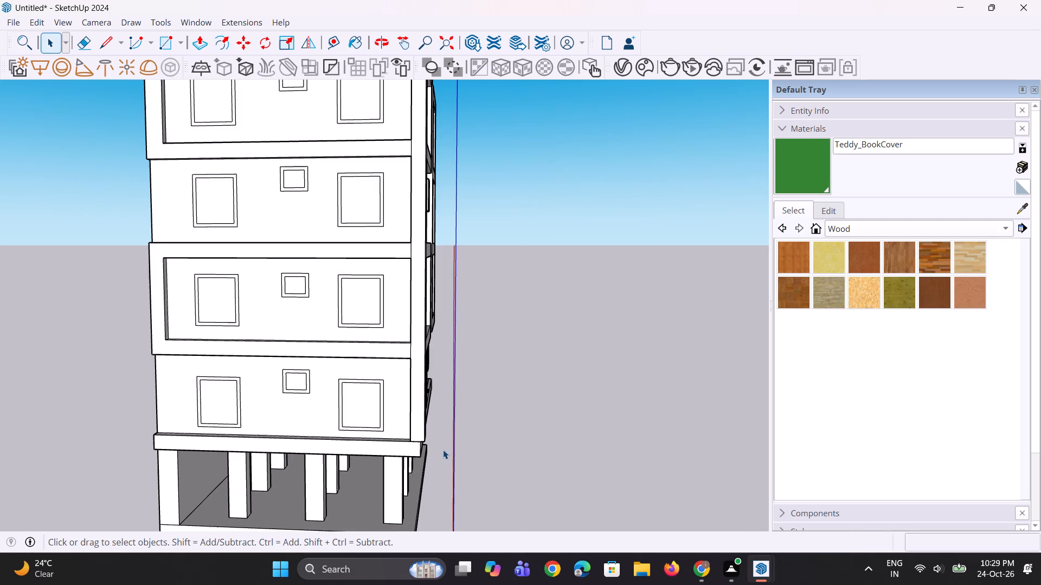
pyautogui.scroll(4, 443, 450)
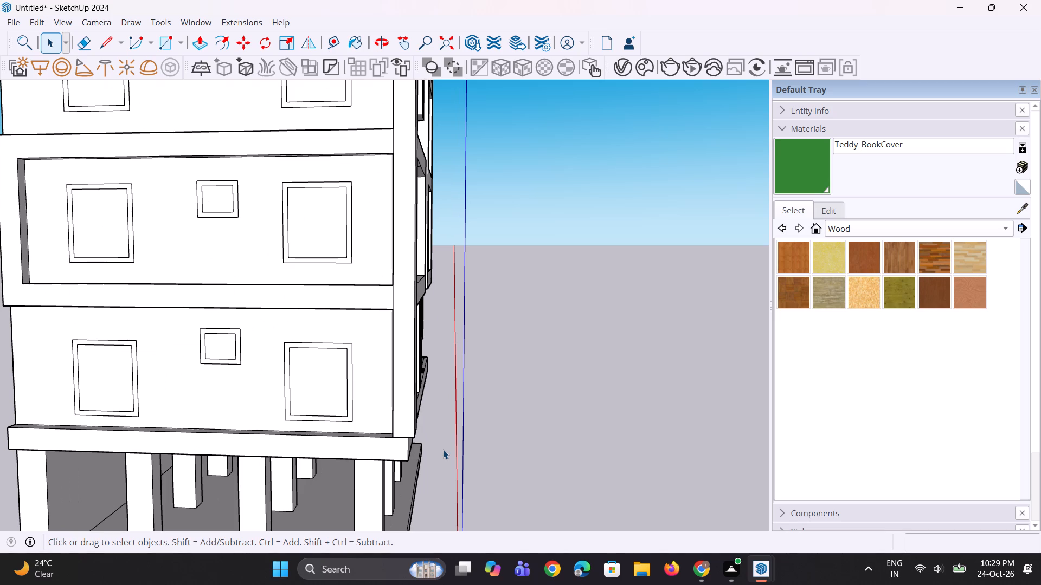
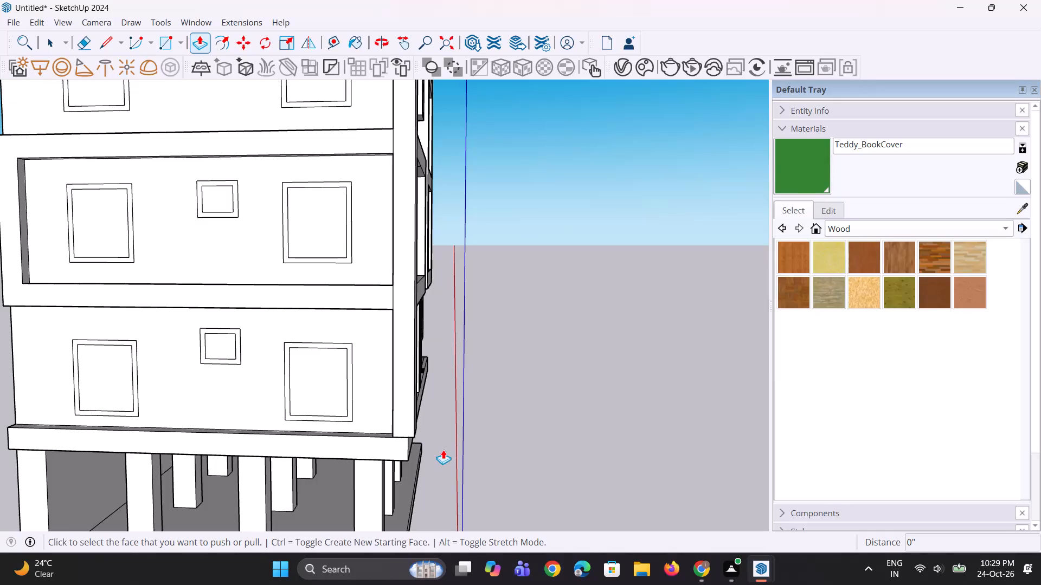
# Push/Pull the frames of both large side windows on the lowest storey outward by about 10 1/16".
pyautogui.scroll(1, 371, 422)
pyautogui.click(342, 418)
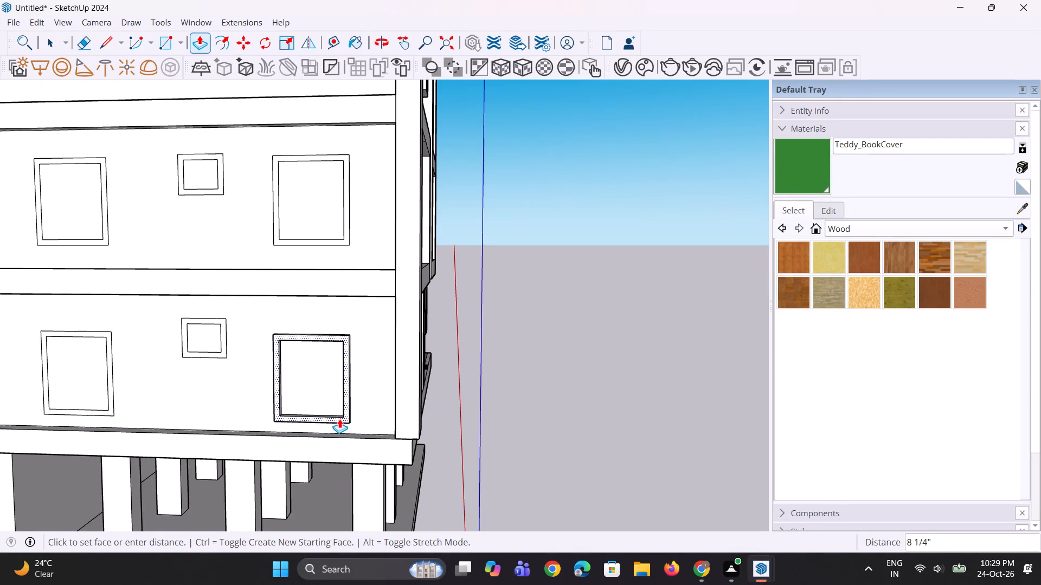
pyautogui.click(339, 420)
pyautogui.scroll(-3, 352, 450)
pyautogui.scroll(4, 352, 451)
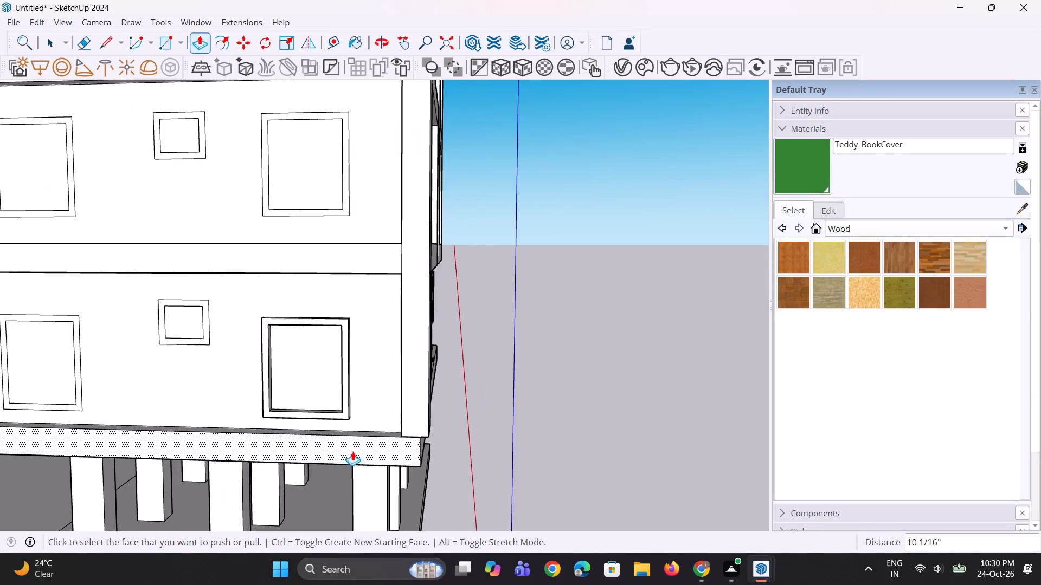
pyautogui.scroll(7, 352, 451)
pyautogui.moveTo(354, 459); pyautogui.dragTo(288, 476, button='middle')
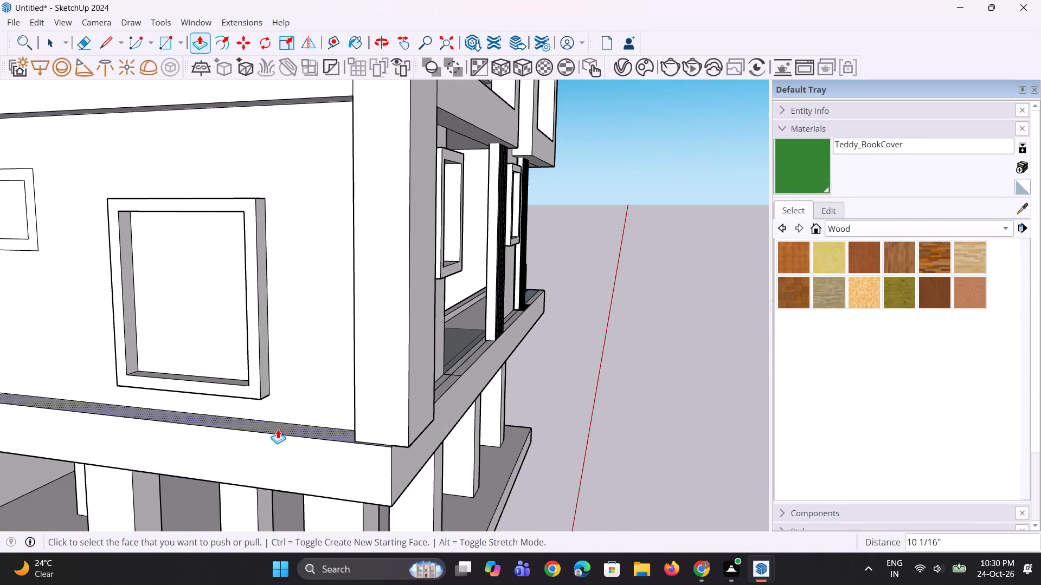
pyautogui.keyDown('ctrl'); pyautogui.scroll(2, 278, 425); pyautogui.keyUp('ctrl')
pyautogui.hotkey('ctrl', 'z')
pyautogui.doubleClick(263, 377)
pyautogui.scroll(-9, 259, 445)
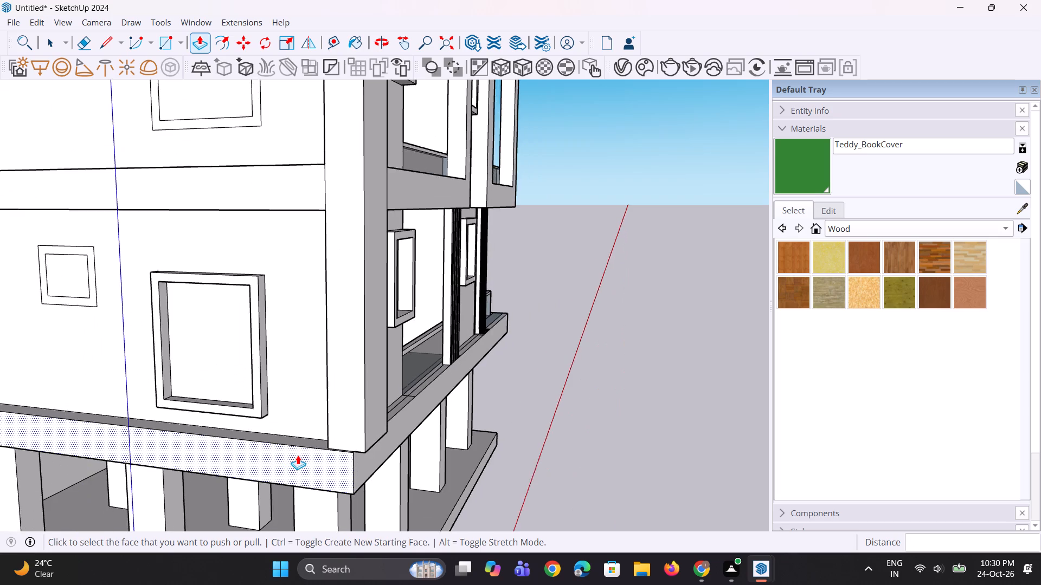
pyautogui.scroll(-2, 298, 455)
pyautogui.scroll(1, 44, 387)
pyautogui.doubleClick(75, 407)
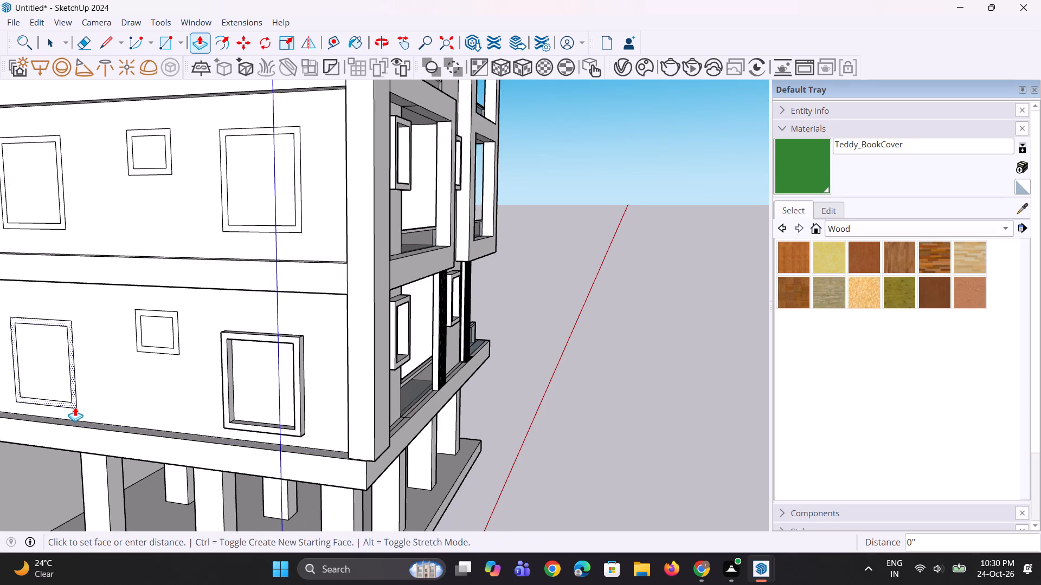
# Push/Pull the large side-window frames on the second and third storeys outward by the same distance as the lowest ones.
pyautogui.doubleClick(298, 219)
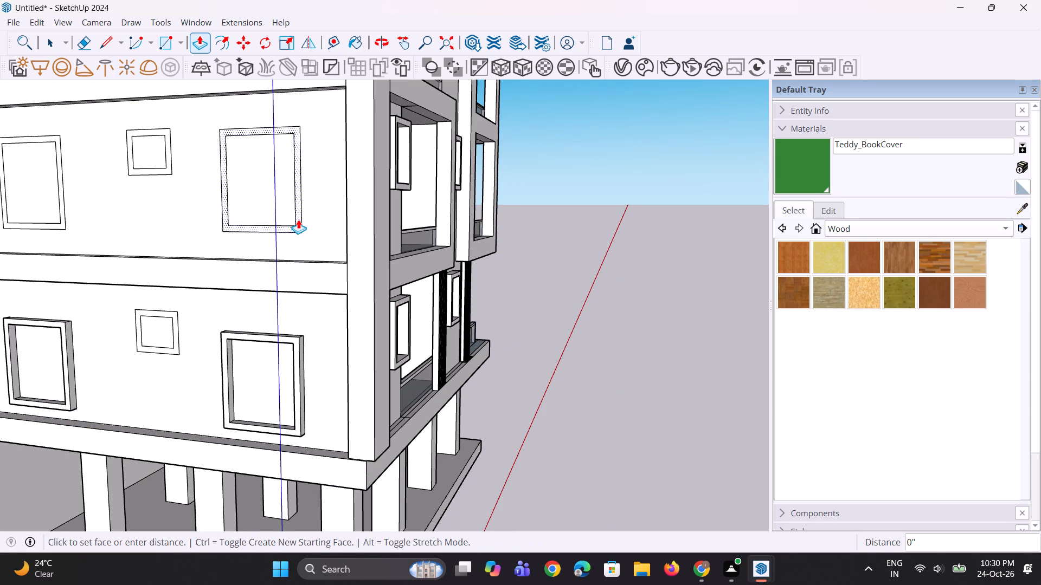
pyautogui.scroll(-6, 333, 311)
pyautogui.scroll(3, 202, 272)
pyautogui.doubleClick(169, 259)
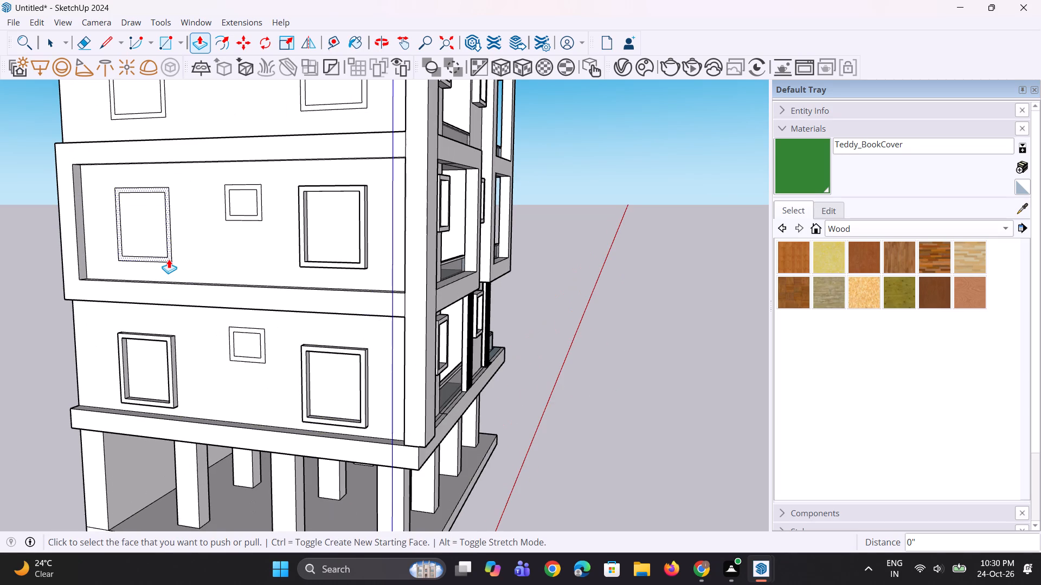
pyautogui.scroll(-9, 314, 383)
pyautogui.scroll(2, 337, 285)
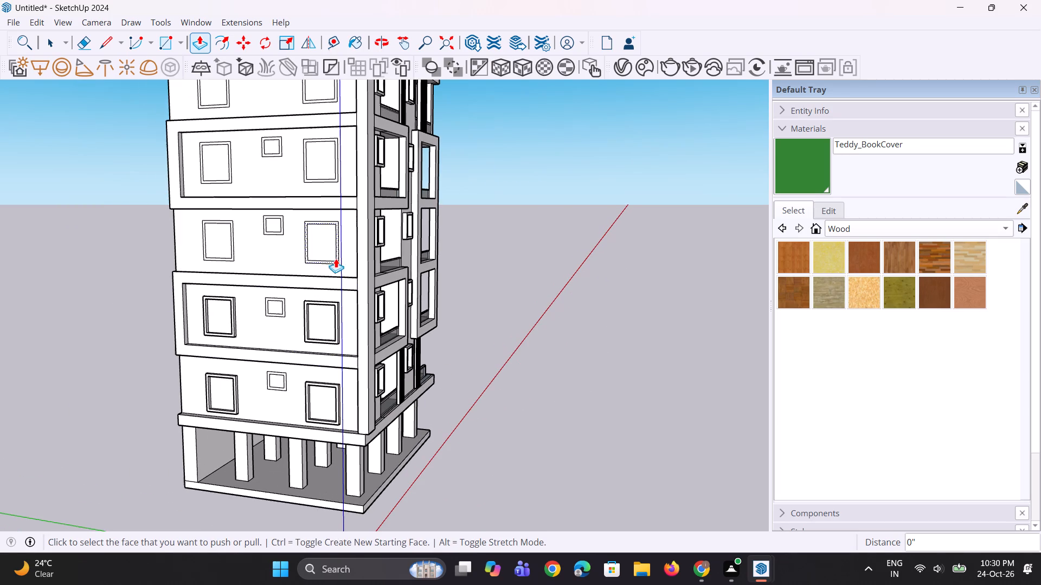
pyautogui.doubleClick(336, 258)
pyautogui.scroll(6, 332, 259)
pyautogui.hotkey('ctrl', 'z')
pyautogui.keyDown('ctrl'); pyautogui.scroll(2, 339, 257); pyautogui.keyUp('ctrl')
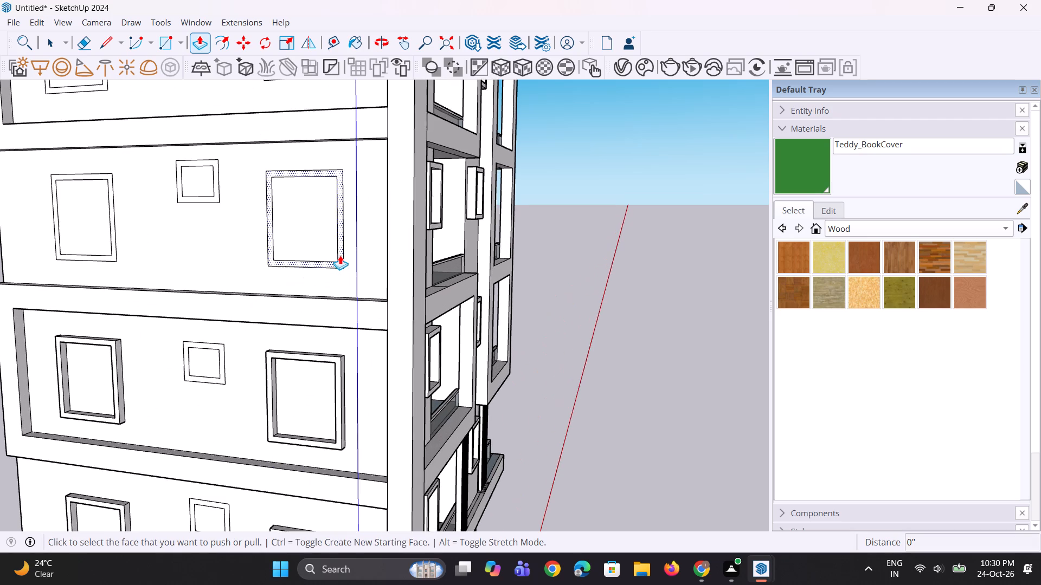
pyautogui.doubleClick(343, 258)
pyautogui.doubleClick(102, 260)
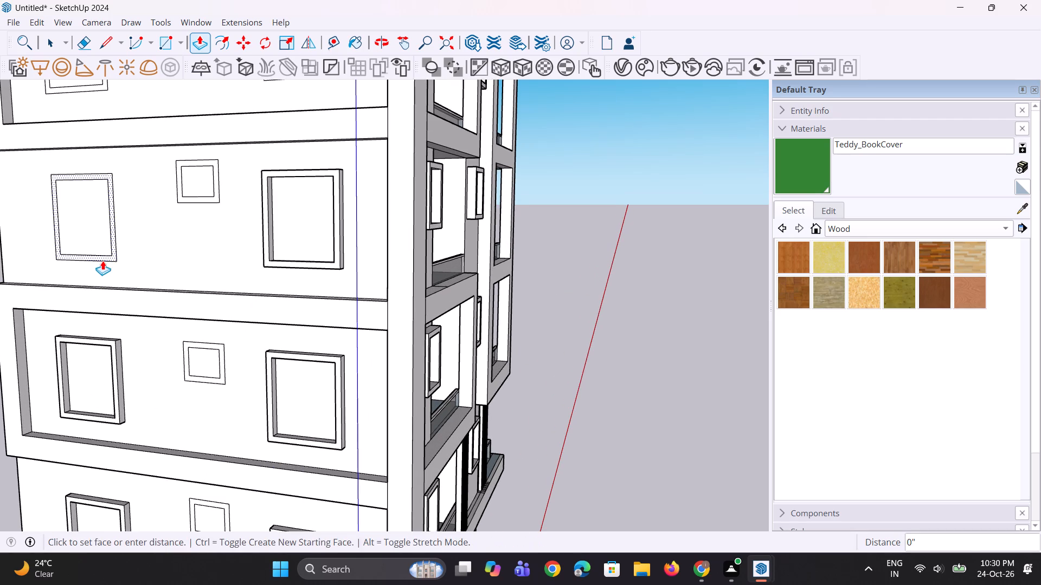
# Push/Pull the large side-window frames on the fourth and top storeys outward by the same distance.
pyautogui.scroll(-10, 246, 344)
pyautogui.scroll(8, 252, 201)
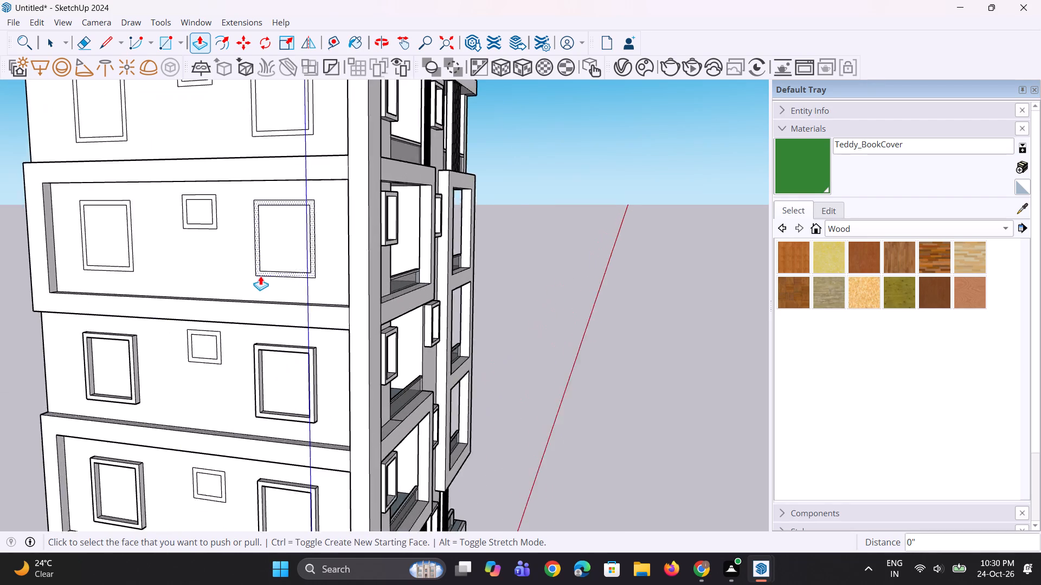
pyautogui.scroll(3, 260, 276)
pyautogui.doubleClick(261, 273)
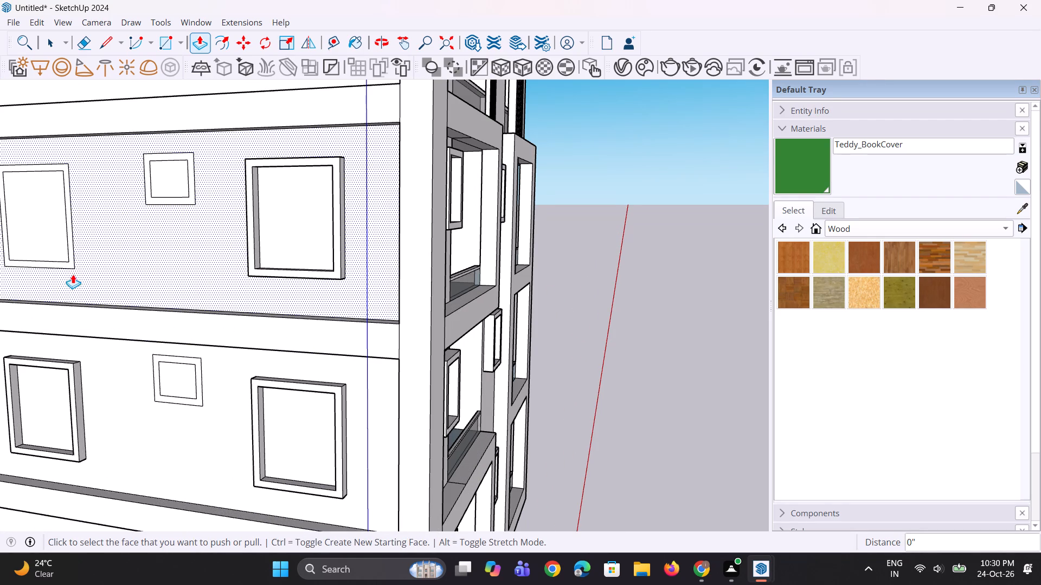
pyautogui.doubleClick(71, 268)
pyautogui.scroll(-9, 154, 354)
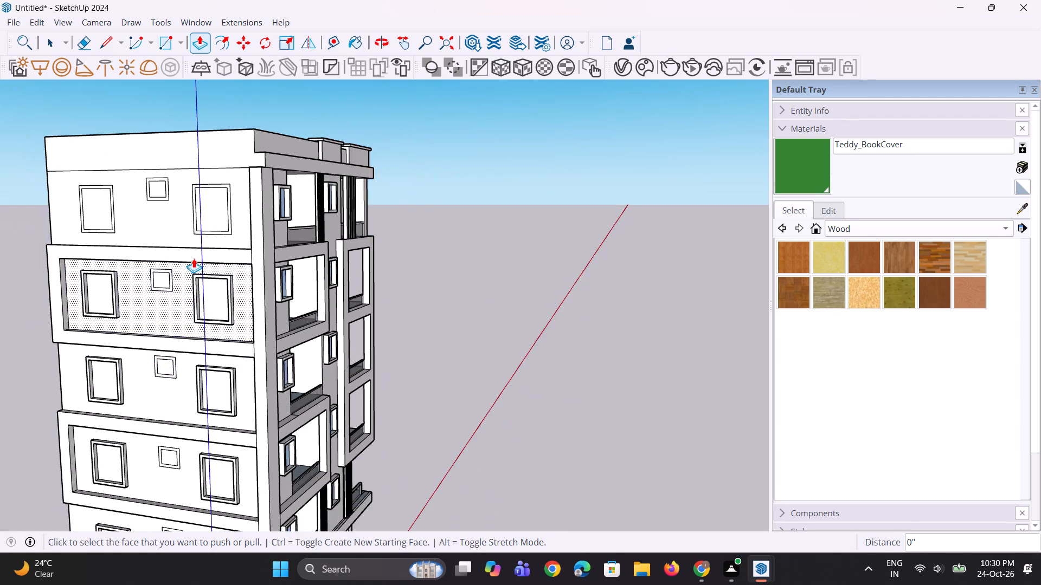
pyautogui.scroll(3, 194, 258)
pyautogui.doubleClick(204, 223)
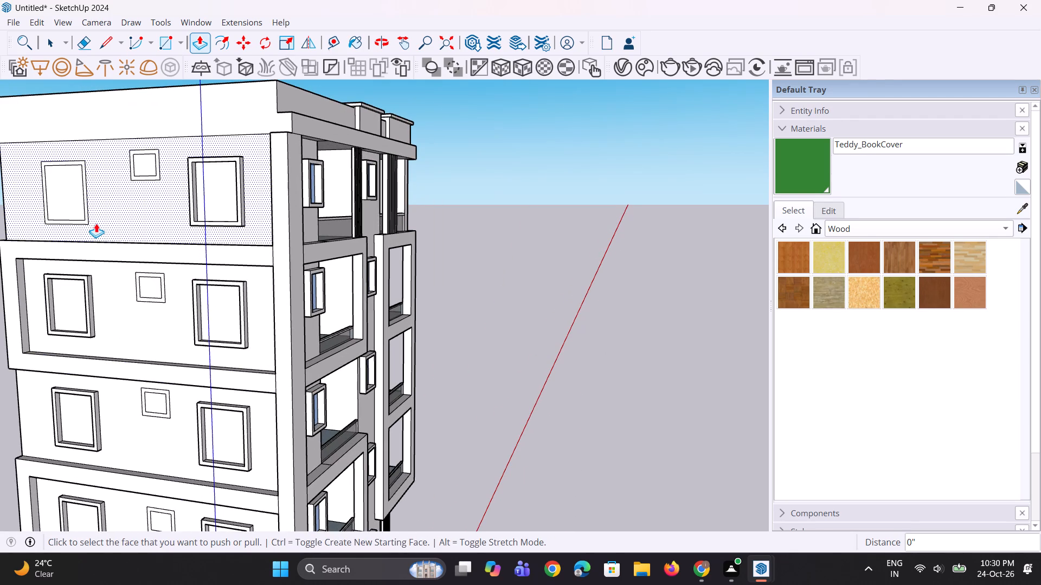
pyautogui.doubleClick(85, 221)
# Push/Pull the small side-window frame on the top storey outward about 6 1/8", and repeat it on the two storeys below.
pyautogui.scroll(3, 121, 183)
pyautogui.click(138, 179)
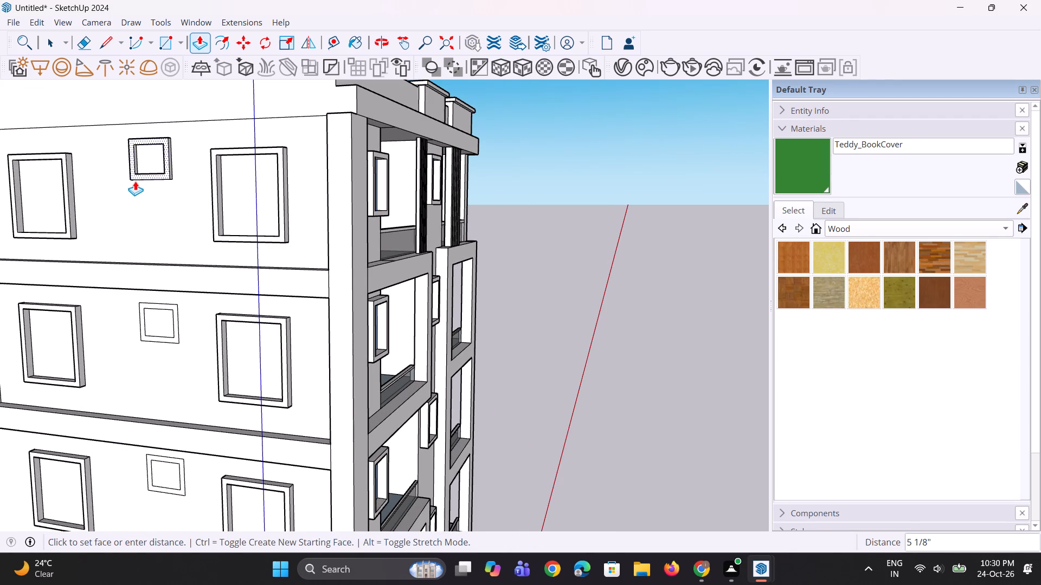
pyautogui.click(134, 182)
pyautogui.scroll(3, 147, 325)
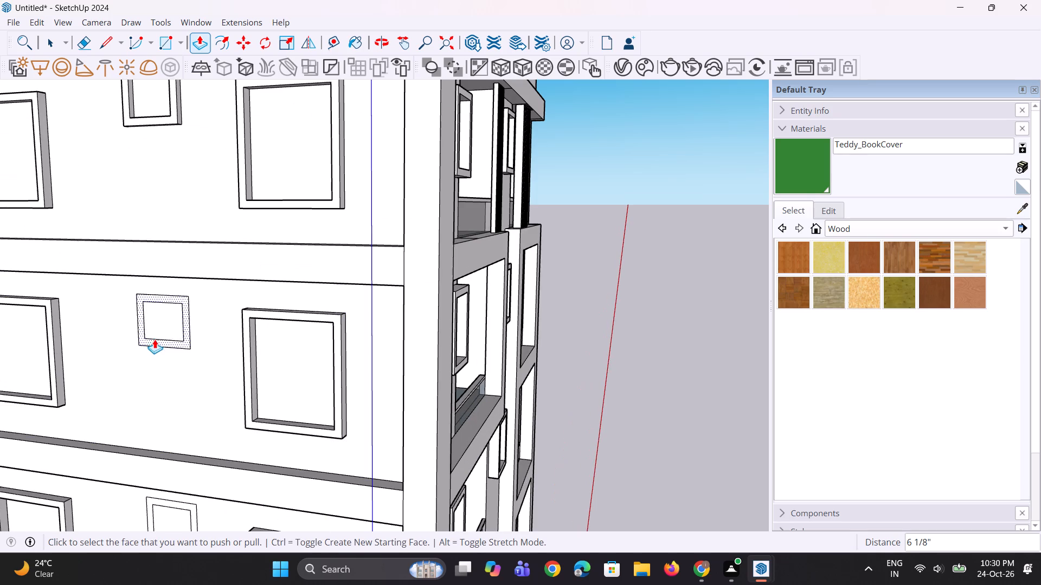
pyautogui.doubleClick(158, 345)
pyautogui.scroll(-11, 220, 315)
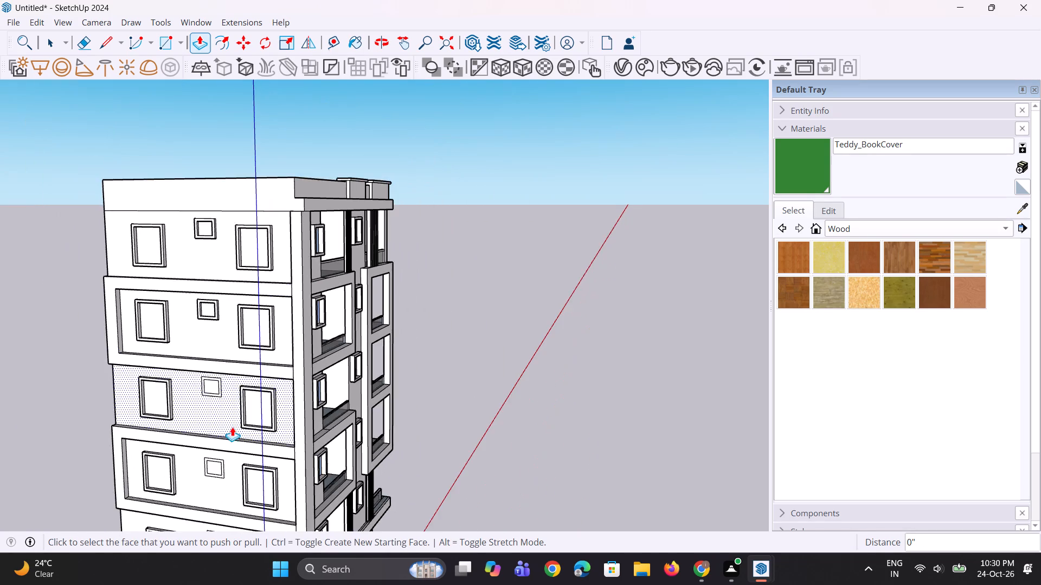
pyautogui.scroll(11, 228, 437)
pyautogui.doubleClick(215, 367)
# Push/Pull the small side-window frames on the two lowest storeys outward by the same distance as the upper small ones.
pyautogui.scroll(-2, 306, 304)
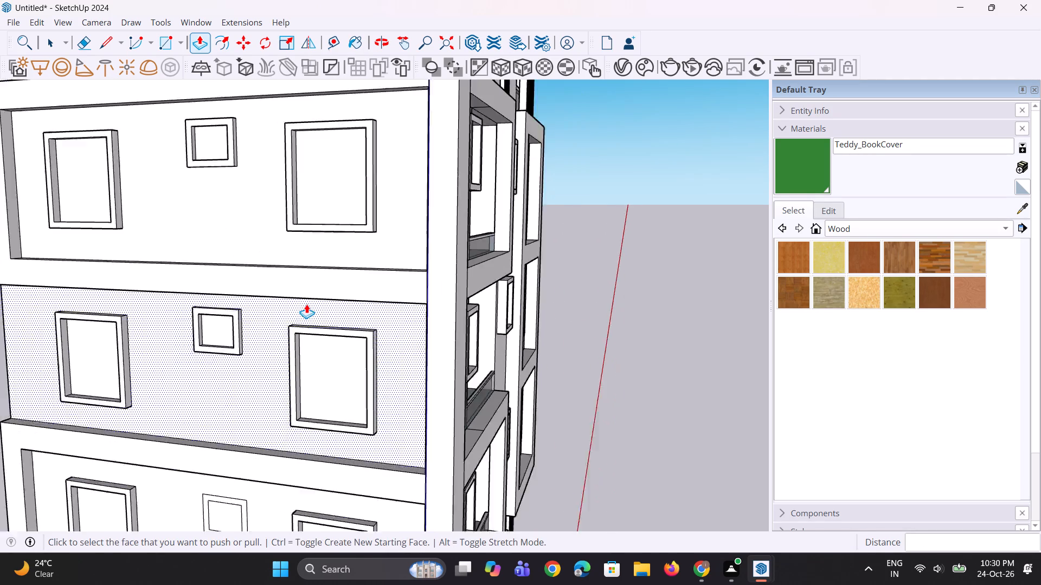
pyautogui.scroll(-8, 306, 304)
pyautogui.scroll(13, 292, 427)
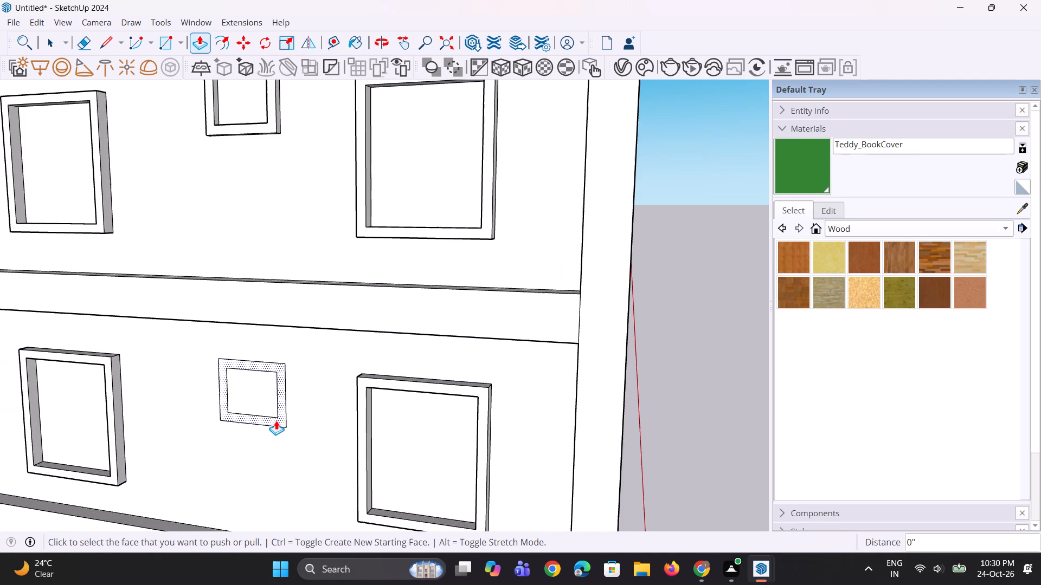
pyautogui.doubleClick(276, 420)
pyautogui.scroll(-14, 331, 260)
pyautogui.scroll(12, 319, 391)
pyautogui.doubleClick(314, 365)
# Pull the small window frame on the third storey out a further 5 1/16" or so, and repeat it on the second storey.
pyautogui.moveTo(345, 376); pyautogui.dragTo(322, 385, button='middle')
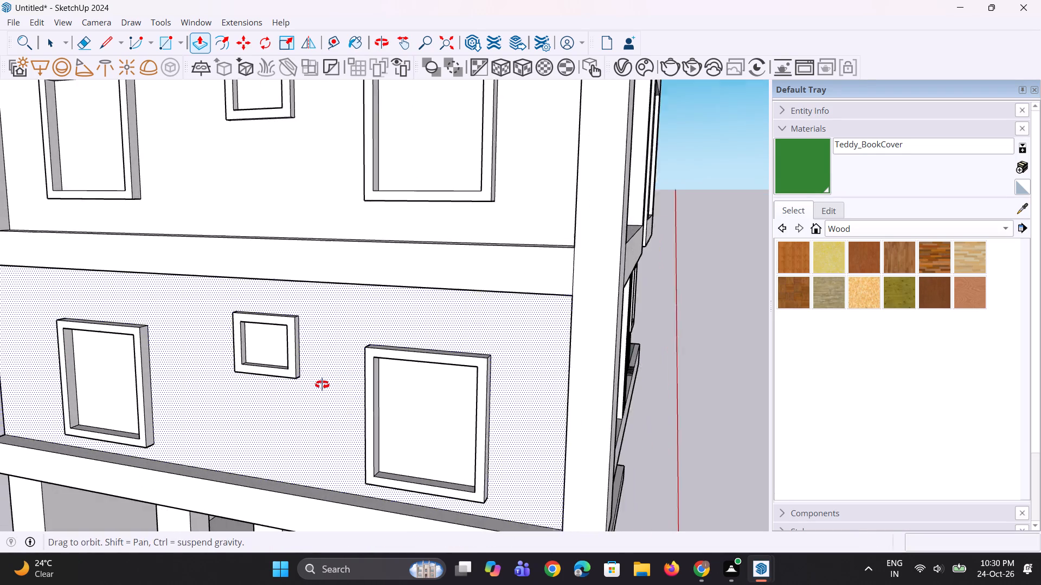
pyautogui.moveTo(322, 385); pyautogui.dragTo(322, 385, button='middle')
pyautogui.scroll(-16, 325, 394)
pyautogui.scroll(2, 325, 232)
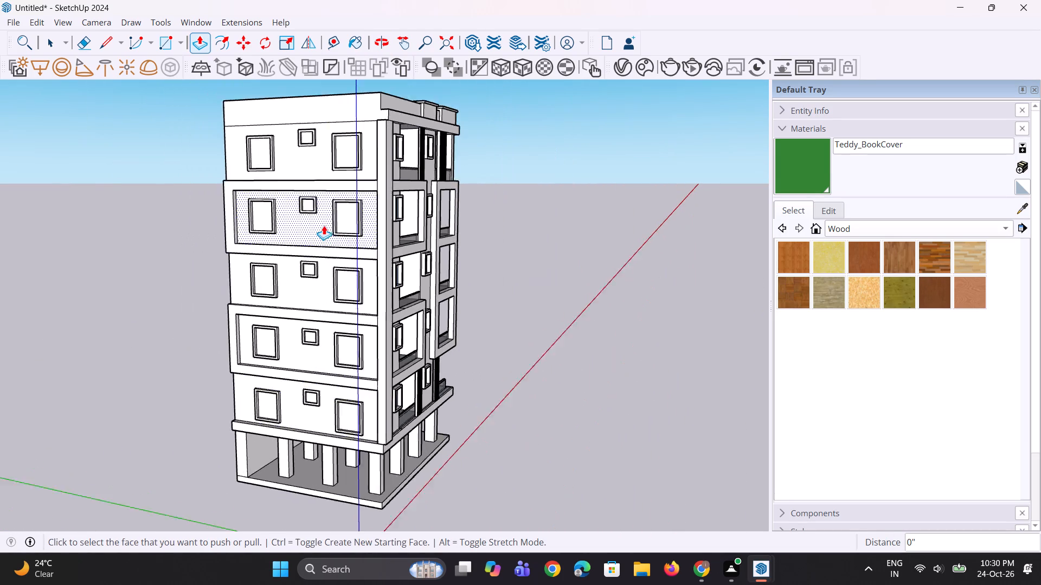
pyautogui.scroll(10, 324, 225)
pyautogui.click(316, 290)
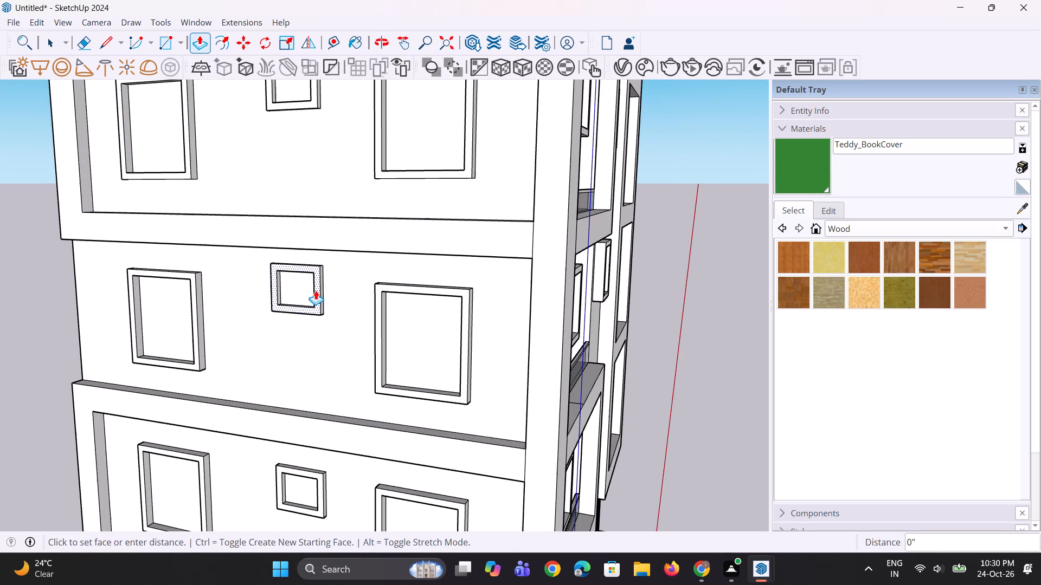
pyautogui.click(313, 290)
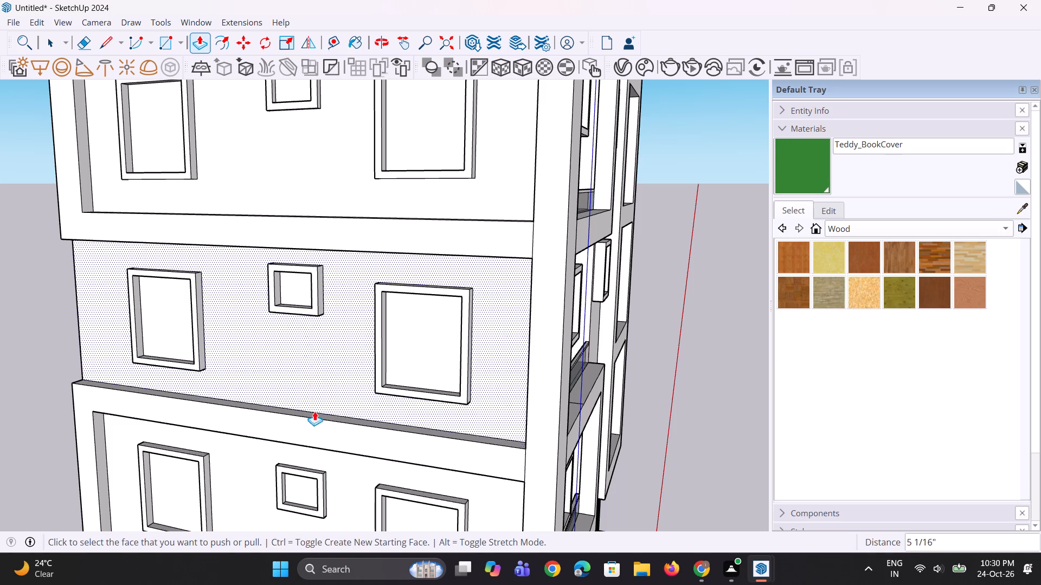
pyautogui.doubleClick(318, 479)
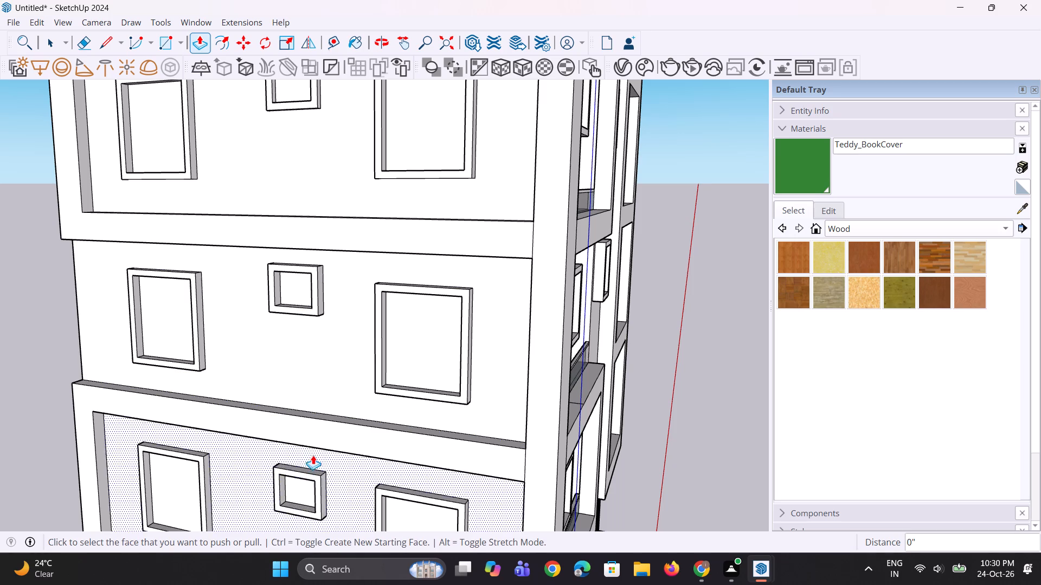
# Pull the small window frames on the fourth and top storeys further out by the same extra distance.
pyautogui.scroll(-6, 312, 454)
pyautogui.scroll(2, 297, 303)
pyautogui.scroll(4, 306, 249)
pyautogui.doubleClick(315, 254)
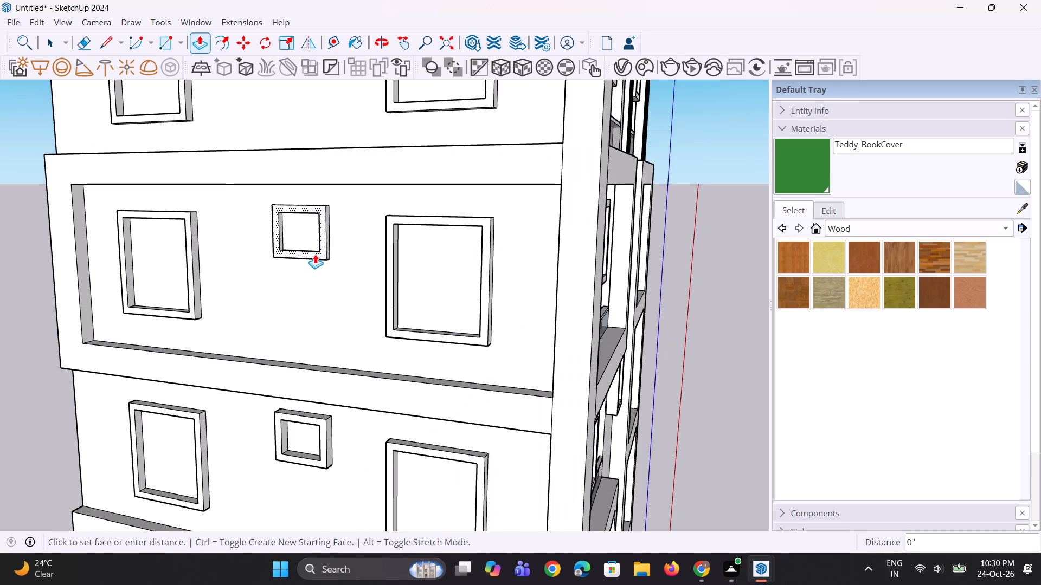
pyautogui.scroll(-6, 345, 401)
pyautogui.scroll(4, 318, 212)
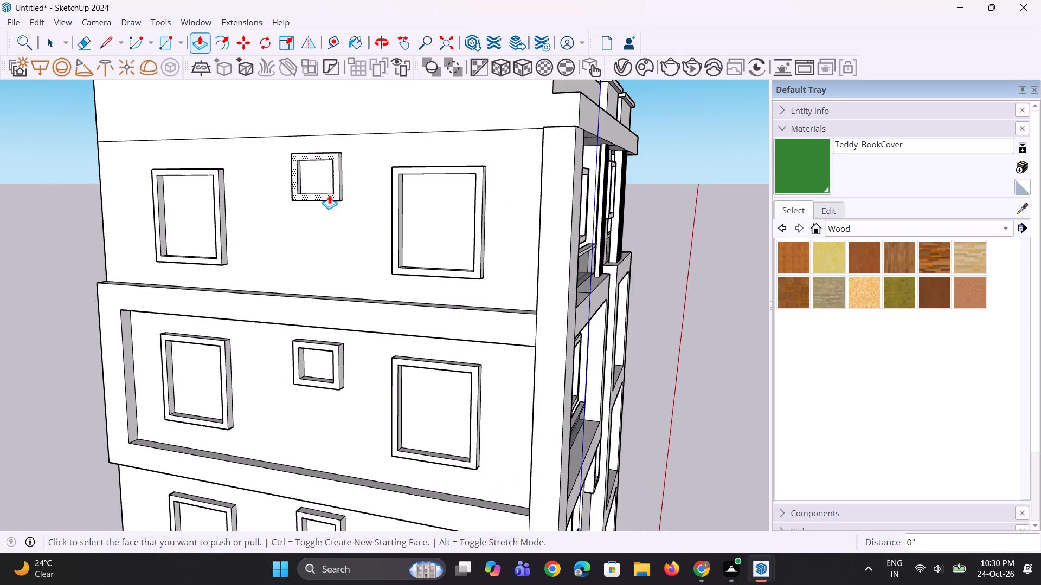
pyautogui.doubleClick(329, 196)
# Pull the small window frame on the lowest storey further out by the same extra distance, and leave Push/Pull.
pyautogui.scroll(-15, 330, 244)
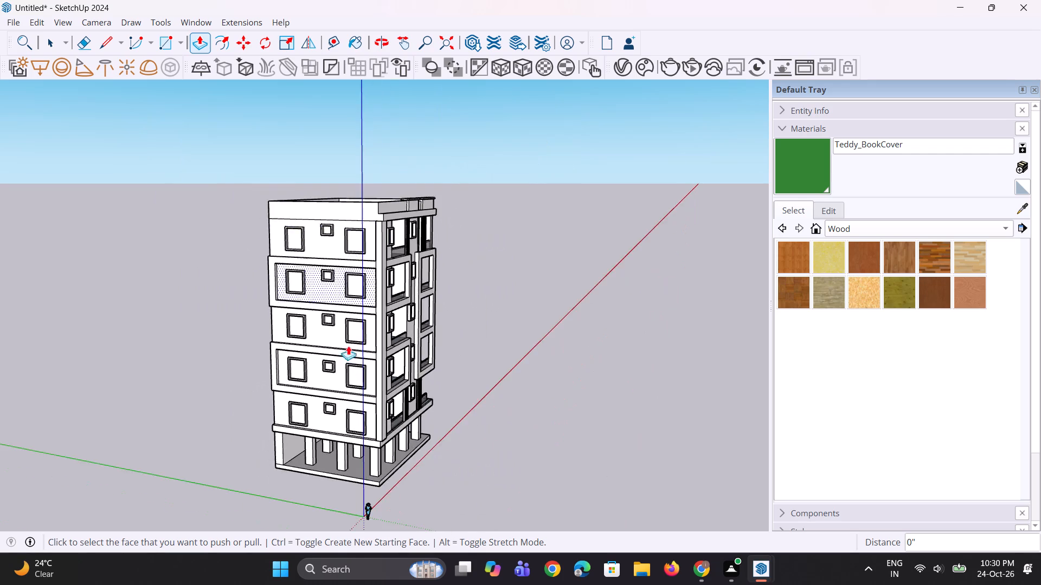
pyautogui.scroll(13, 344, 373)
pyautogui.scroll(-5, 325, 367)
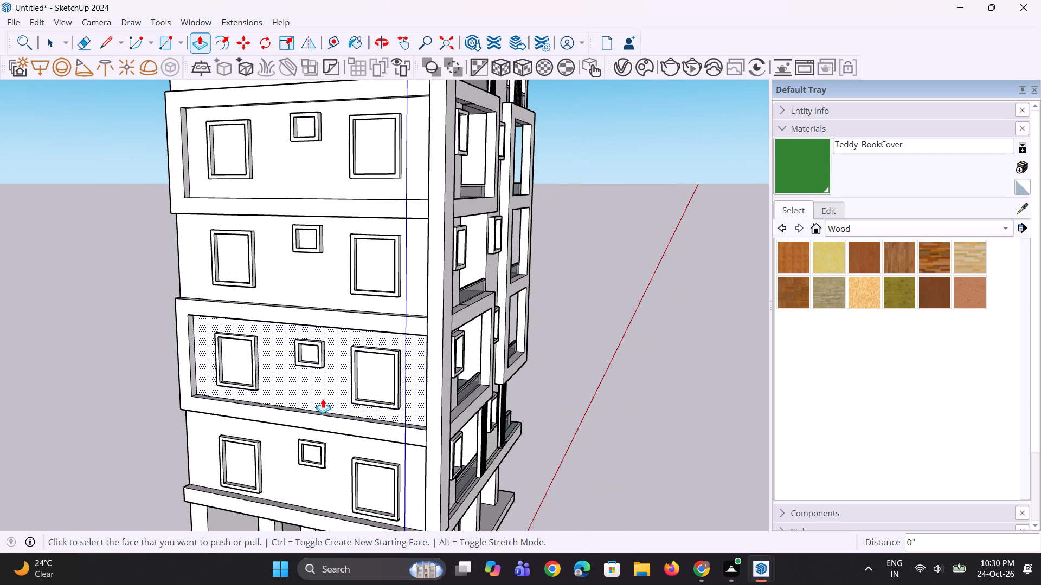
pyautogui.scroll(4, 315, 425)
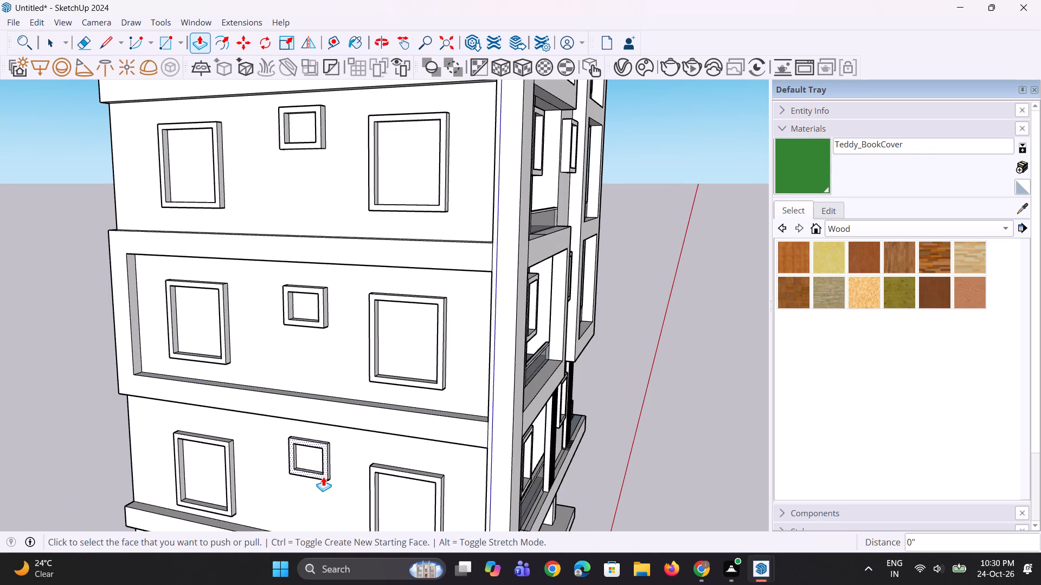
pyautogui.doubleClick(323, 477)
pyautogui.scroll(-6, 323, 477)
pyautogui.moveTo(323, 477); pyautogui.dragTo(332, 452, button='middle')
pyautogui.scroll(-2, 331, 460)
pyautogui.press('space')
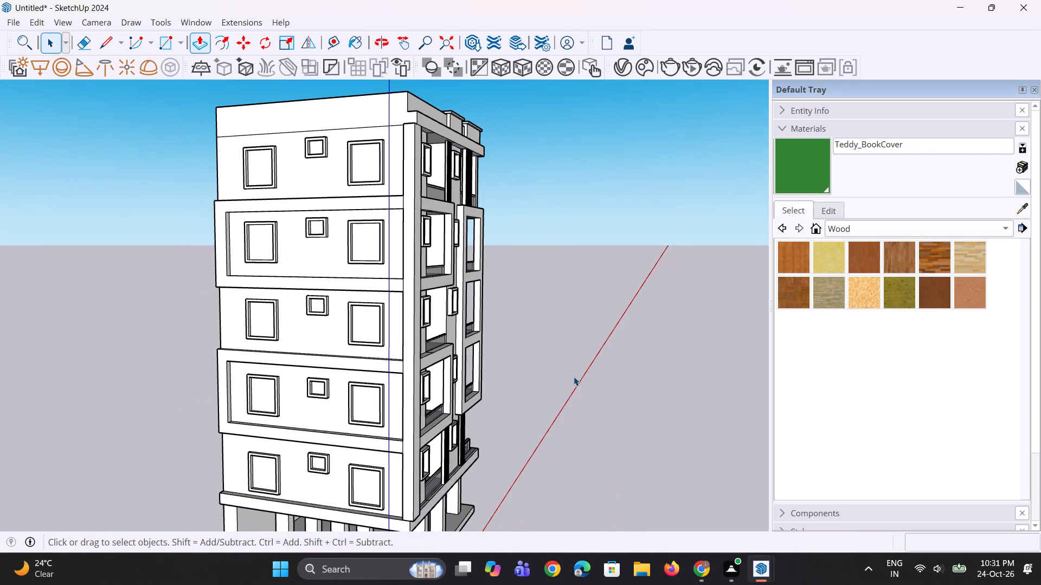
pyautogui.press('space')
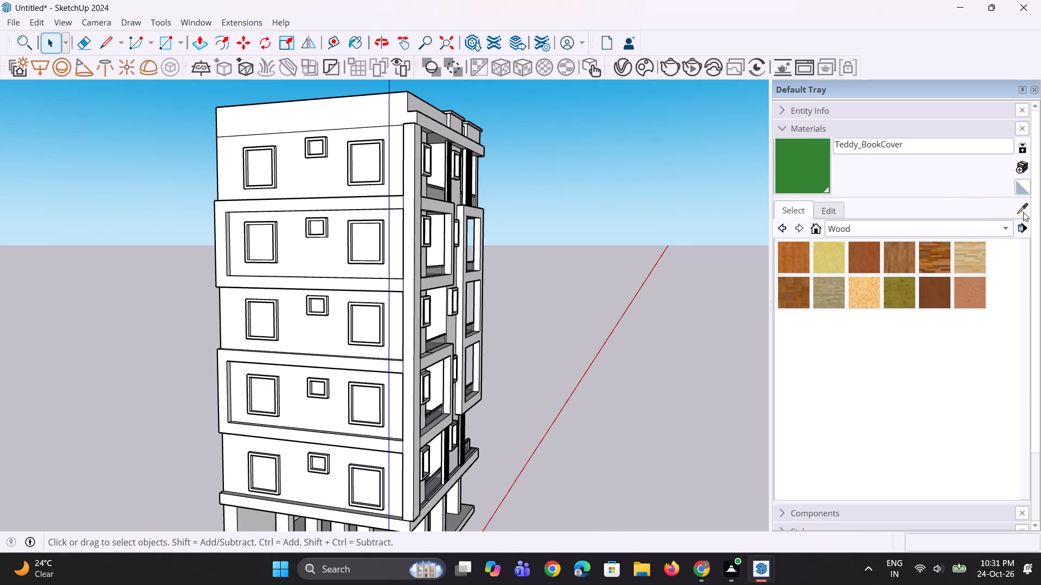
# Paint the large side-window panes on the two lowest storeys with Translucent Glass Blue from the Glass and Mirrors materials.
pyautogui.click(925, 236)
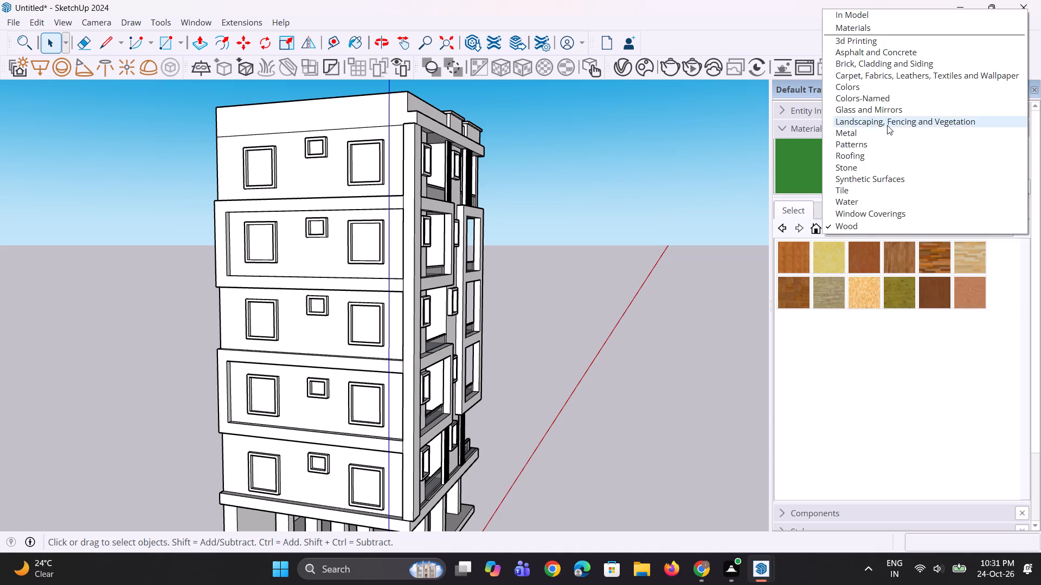
pyautogui.click(892, 112)
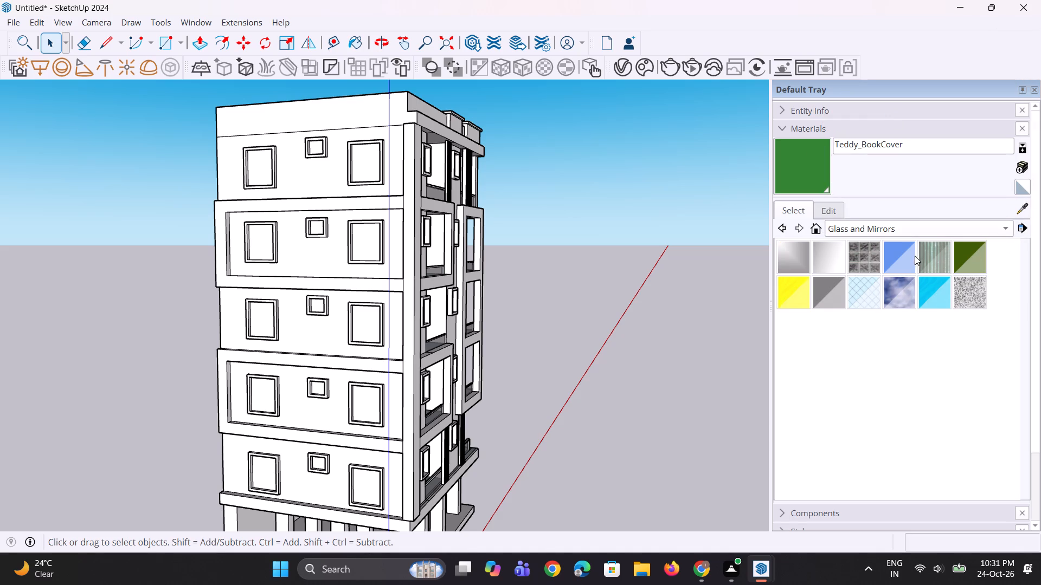
pyautogui.click(901, 258)
pyautogui.scroll(2, 246, 518)
pyautogui.click(395, 488)
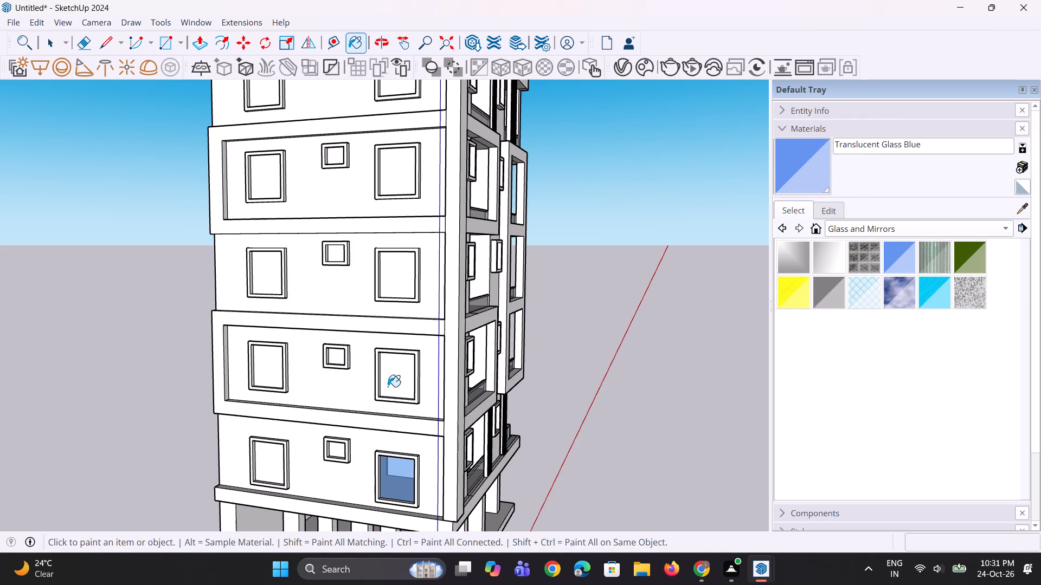
pyautogui.click(389, 376)
pyautogui.click(274, 467)
pyautogui.click(269, 367)
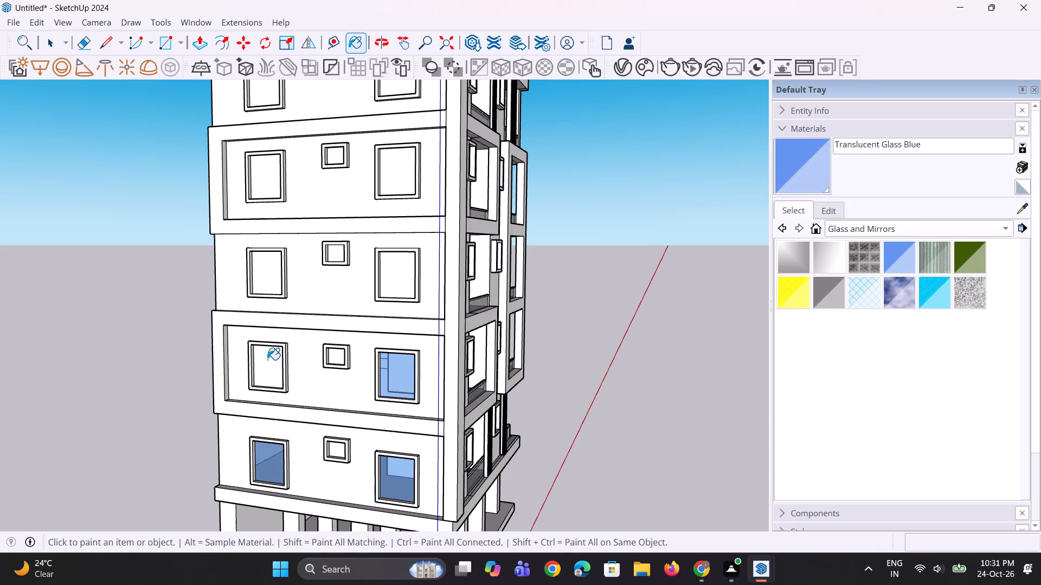
# Paint the large side-window panes on the third, fourth and top storeys with Translucent Glass Blue.
pyautogui.click(267, 290)
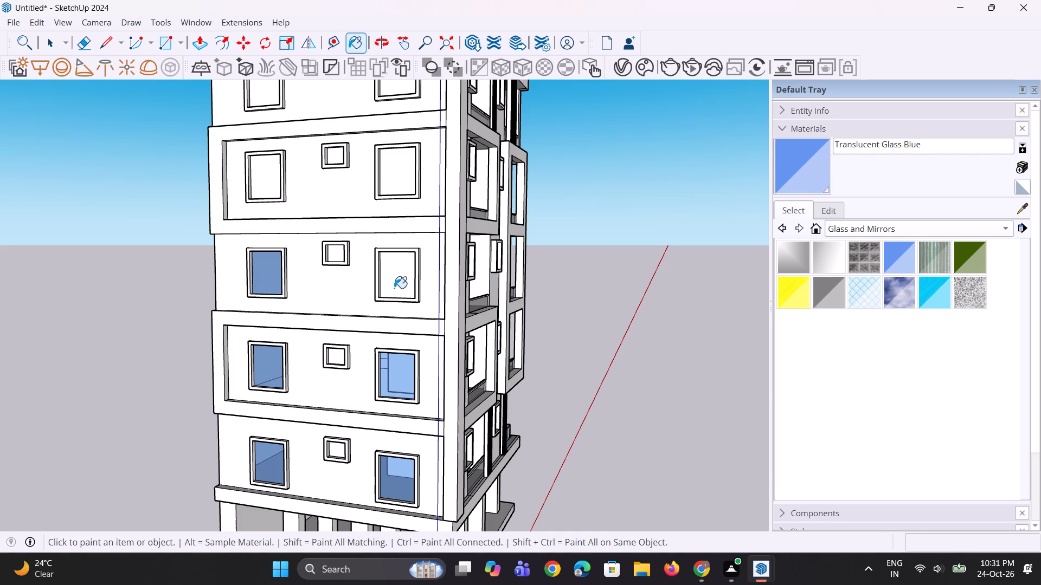
pyautogui.click(394, 287)
pyautogui.click(396, 193)
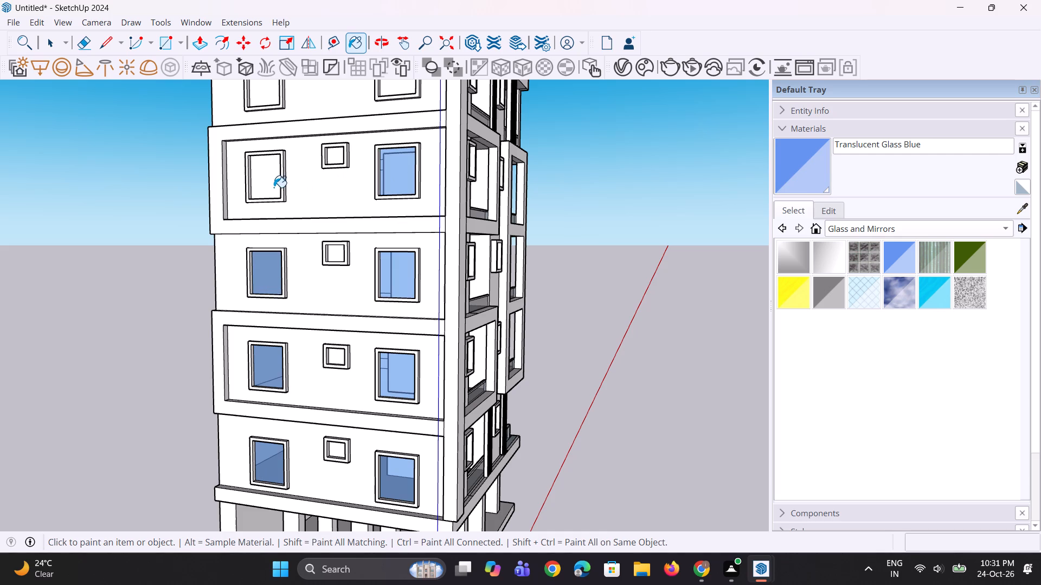
pyautogui.click(274, 187)
pyautogui.scroll(-5, 336, 343)
pyautogui.scroll(6, 379, 191)
pyautogui.click(379, 191)
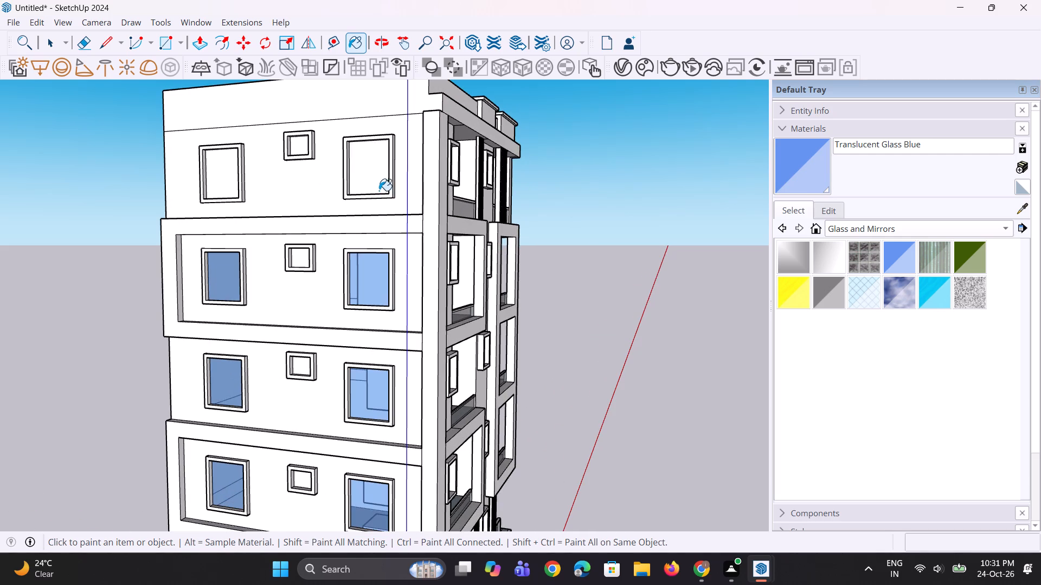
pyautogui.click(224, 181)
# Lower the opacity of the Translucent Glass Blue material to 32.
pyautogui.click(811, 208)
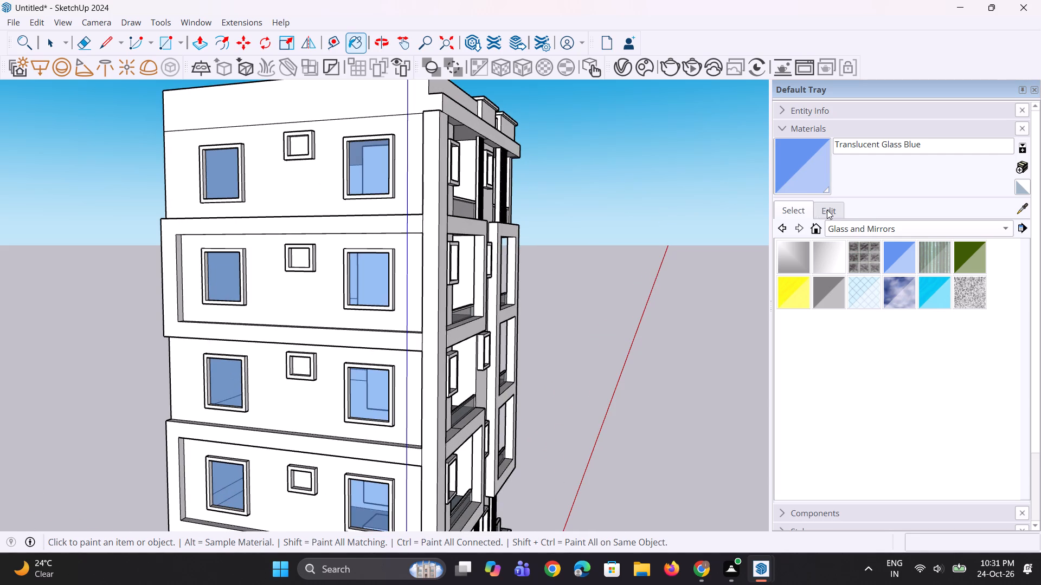
pyautogui.click(828, 210)
pyautogui.moveTo(851, 470); pyautogui.dragTo(840, 470)
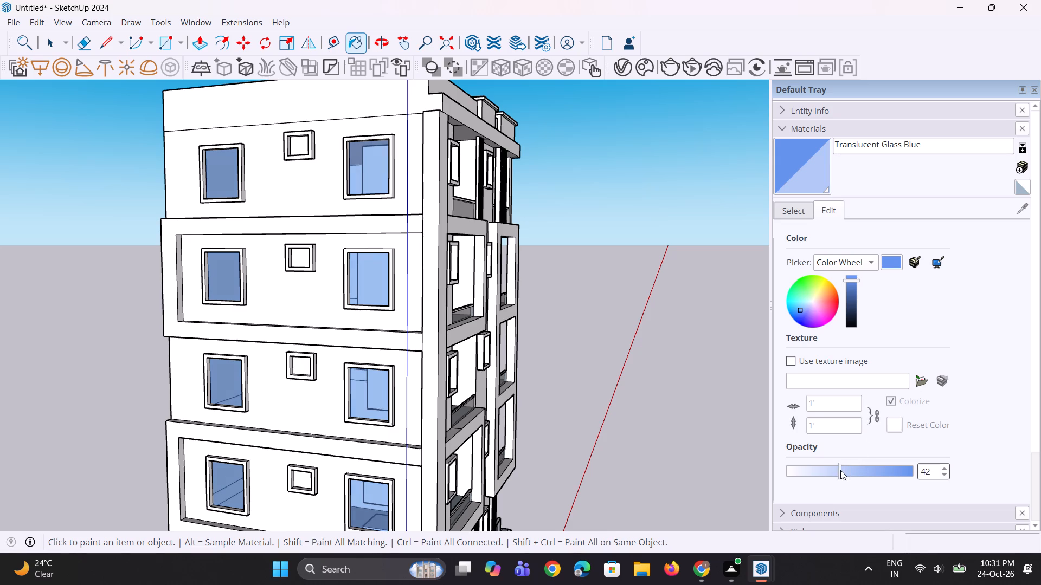
pyautogui.moveTo(840, 470); pyautogui.dragTo(828, 471)
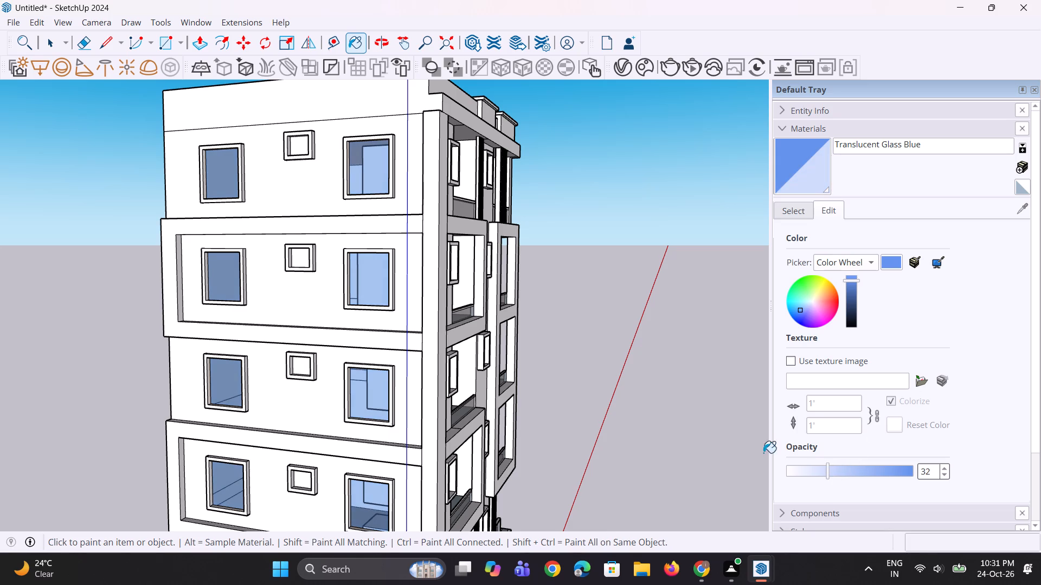
# Leave the Paint Bucket and examine the window glazing on the building's side and balcony facades.
pyautogui.moveTo(530, 346); pyautogui.dragTo(431, 344, button='middle')
pyautogui.scroll(-6, 430, 333)
pyautogui.scroll(1, 524, 353)
pyautogui.moveTo(524, 353); pyautogui.dragTo(434, 359, button='middle')
pyautogui.press('space')
pyautogui.press('space')
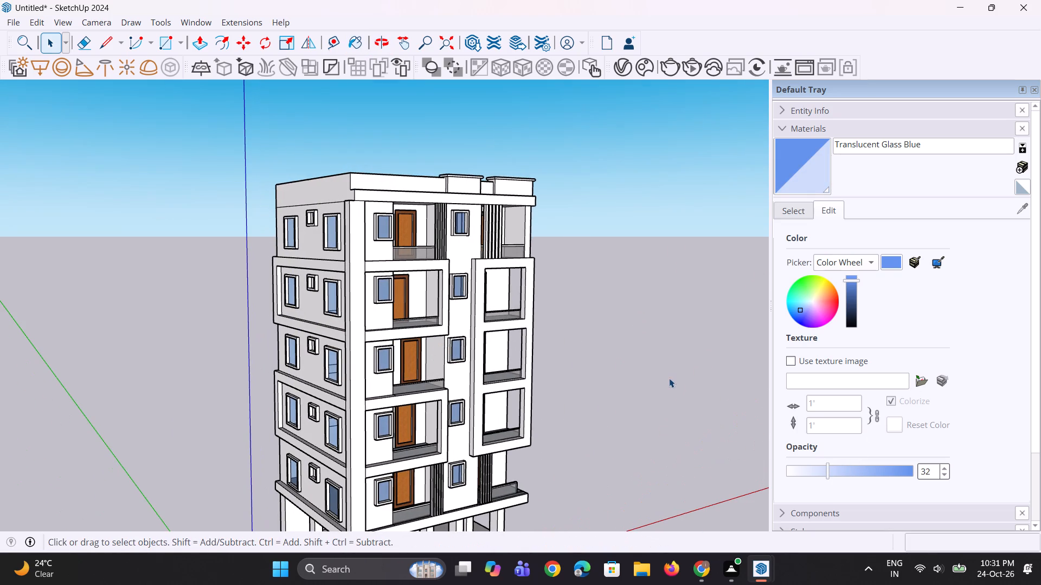
pyautogui.moveTo(392, 338); pyautogui.dragTo(427, 322, button='middle')
pyautogui.scroll(1, 427, 322)
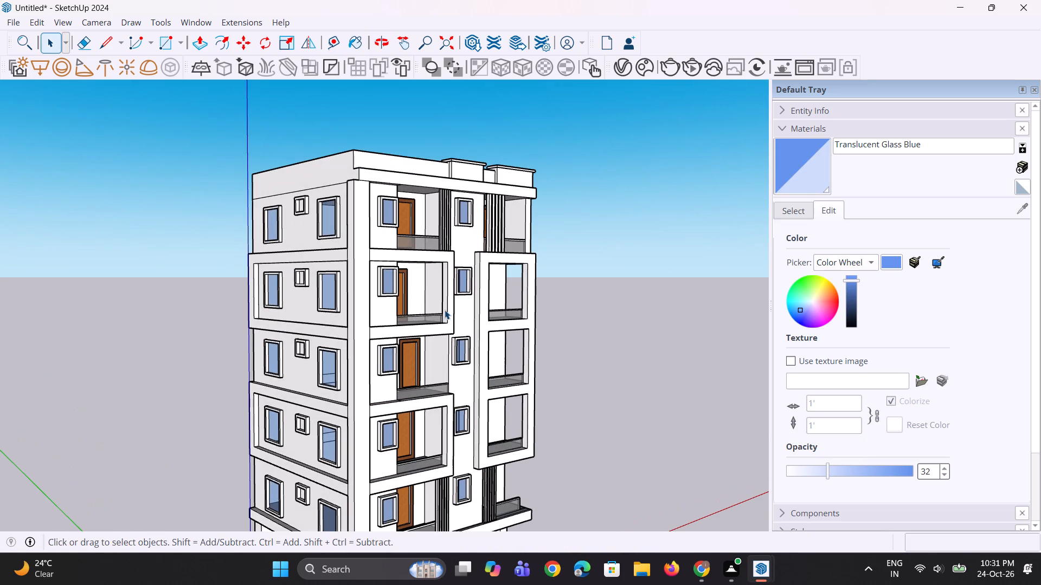
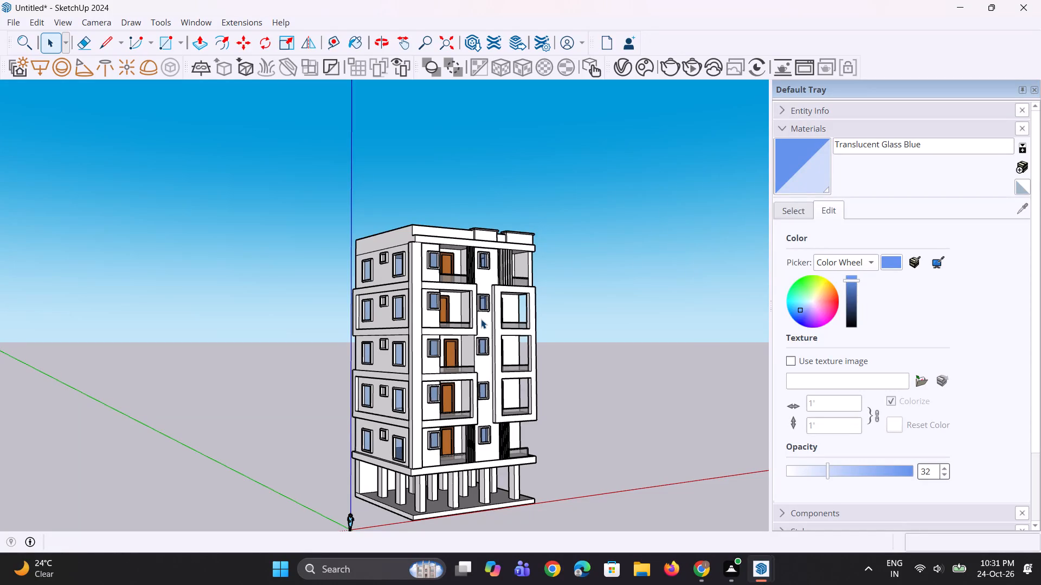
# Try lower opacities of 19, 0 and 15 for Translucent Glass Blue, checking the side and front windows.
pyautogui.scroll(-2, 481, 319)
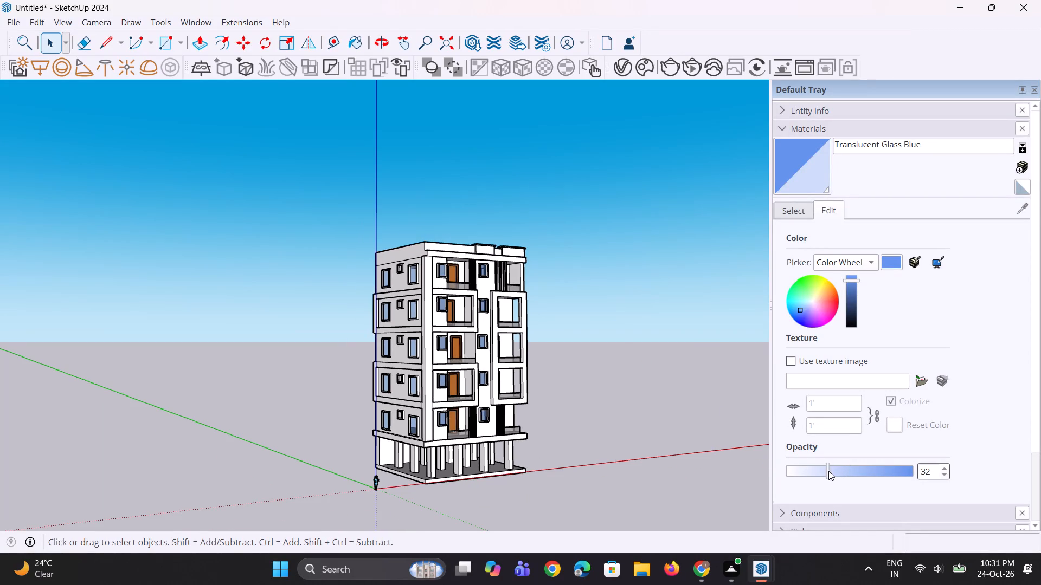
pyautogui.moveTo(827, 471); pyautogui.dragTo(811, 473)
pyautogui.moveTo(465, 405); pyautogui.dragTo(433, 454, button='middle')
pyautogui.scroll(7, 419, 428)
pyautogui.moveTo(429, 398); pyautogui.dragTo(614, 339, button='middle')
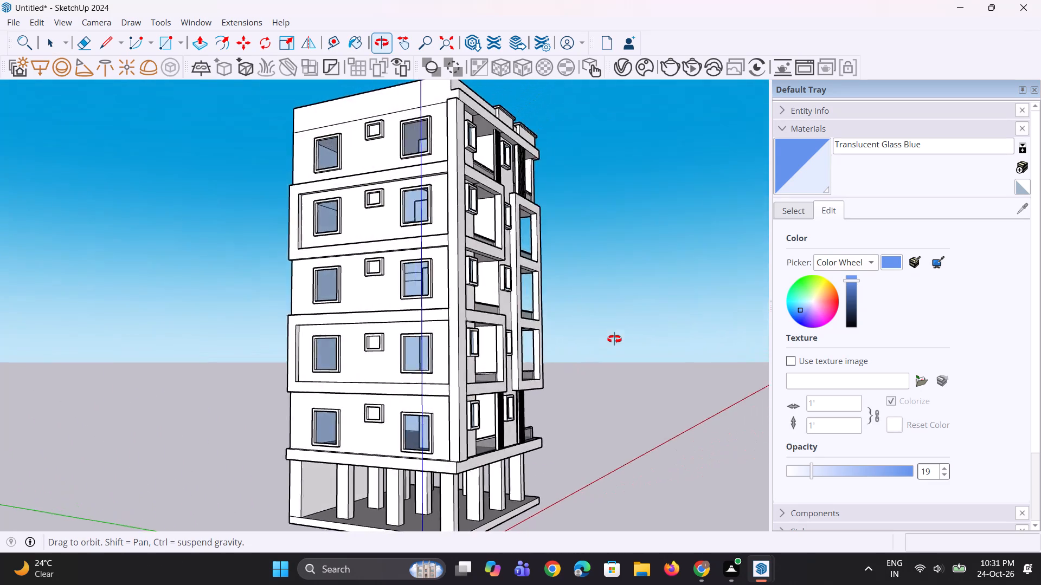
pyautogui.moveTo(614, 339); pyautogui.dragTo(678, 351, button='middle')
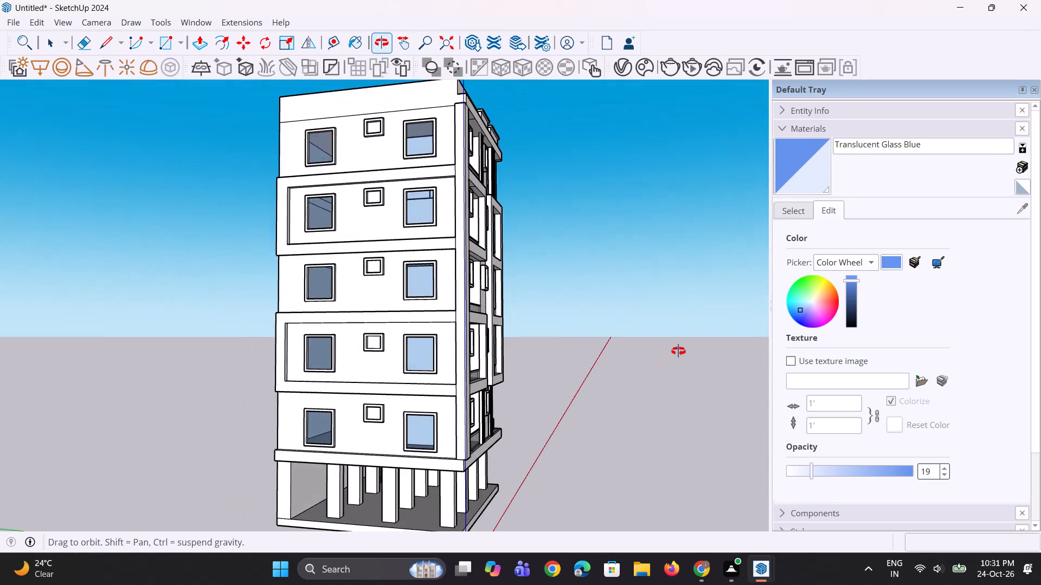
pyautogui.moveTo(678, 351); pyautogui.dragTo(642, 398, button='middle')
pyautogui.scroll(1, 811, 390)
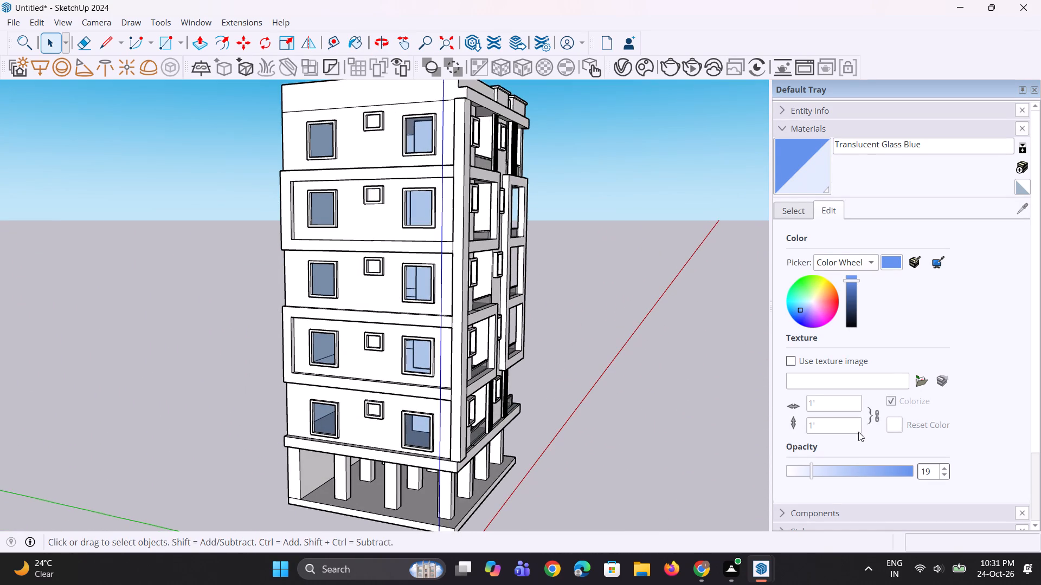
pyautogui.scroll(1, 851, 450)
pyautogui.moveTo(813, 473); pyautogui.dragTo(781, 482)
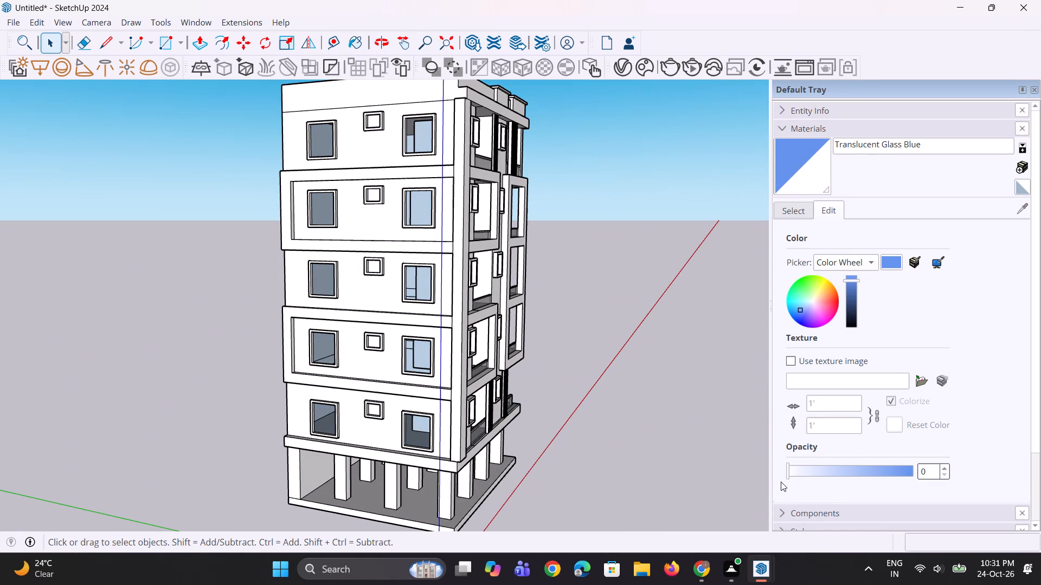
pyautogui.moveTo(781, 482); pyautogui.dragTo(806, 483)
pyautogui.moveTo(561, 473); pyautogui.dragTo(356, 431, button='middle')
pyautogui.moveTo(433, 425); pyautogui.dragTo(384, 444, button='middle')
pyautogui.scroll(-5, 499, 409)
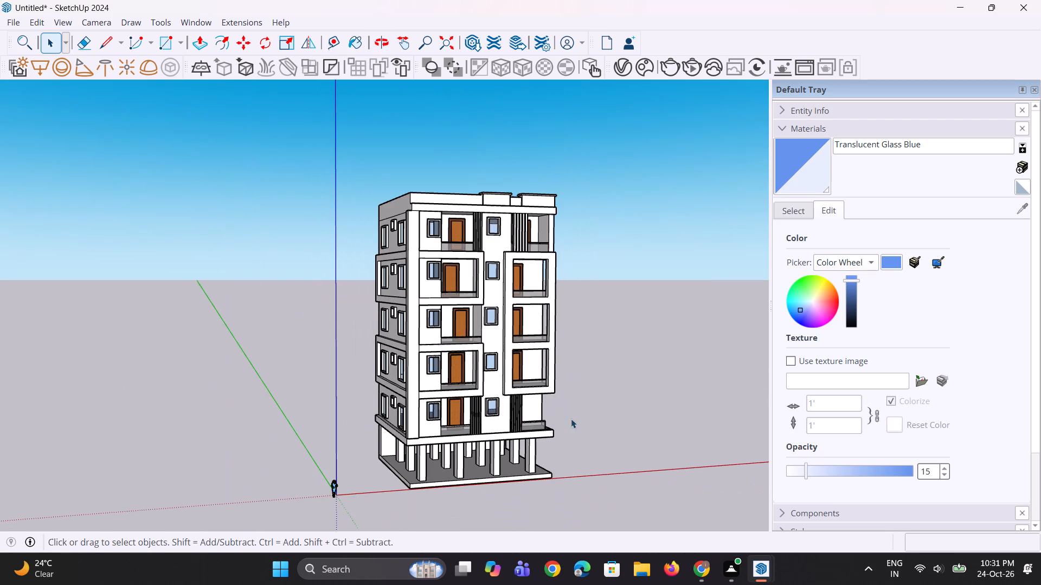
# Set the opacity of the Translucent Glass Blue material to 25.
pyautogui.scroll(2, 776, 450)
pyautogui.moveTo(804, 476); pyautogui.dragTo(817, 476)
# Examine the window glazing on the building's front balcony facade, up close and as a whole.
pyautogui.scroll(5, 446, 382)
pyautogui.middleClick(419, 377)
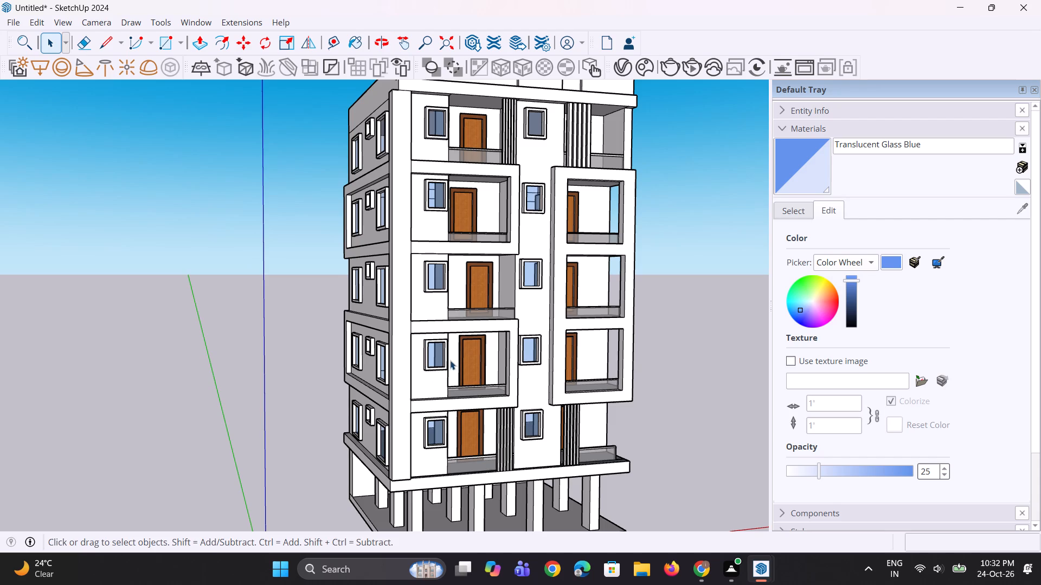
pyautogui.moveTo(450, 360); pyautogui.dragTo(319, 386, button='middle')
pyautogui.scroll(-2, 389, 404)
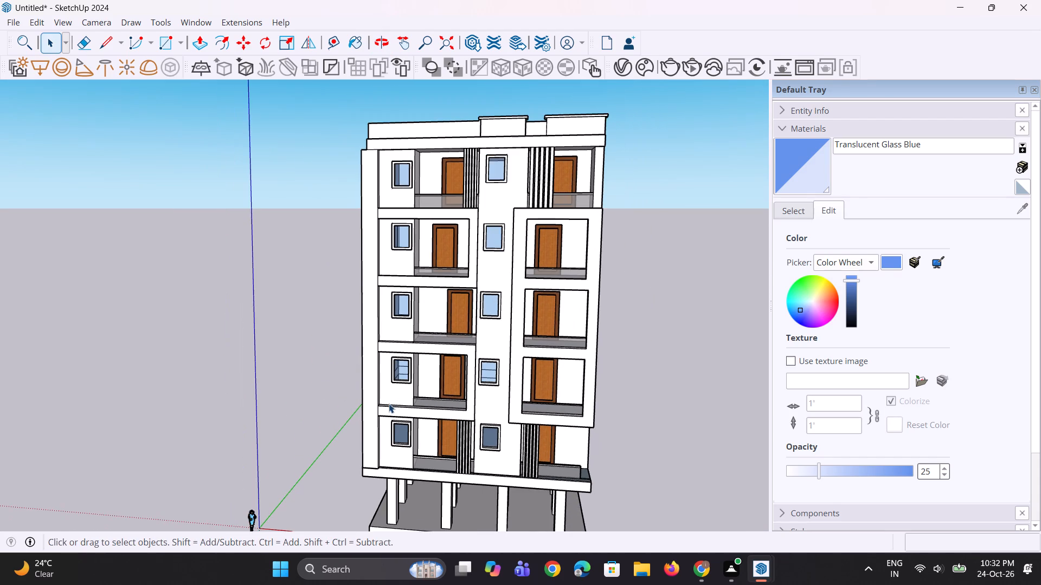
pyautogui.scroll(1, 437, 287)
pyautogui.scroll(3, 416, 351)
pyautogui.moveTo(415, 354); pyautogui.dragTo(378, 352, button='middle')
pyautogui.scroll(3, 409, 301)
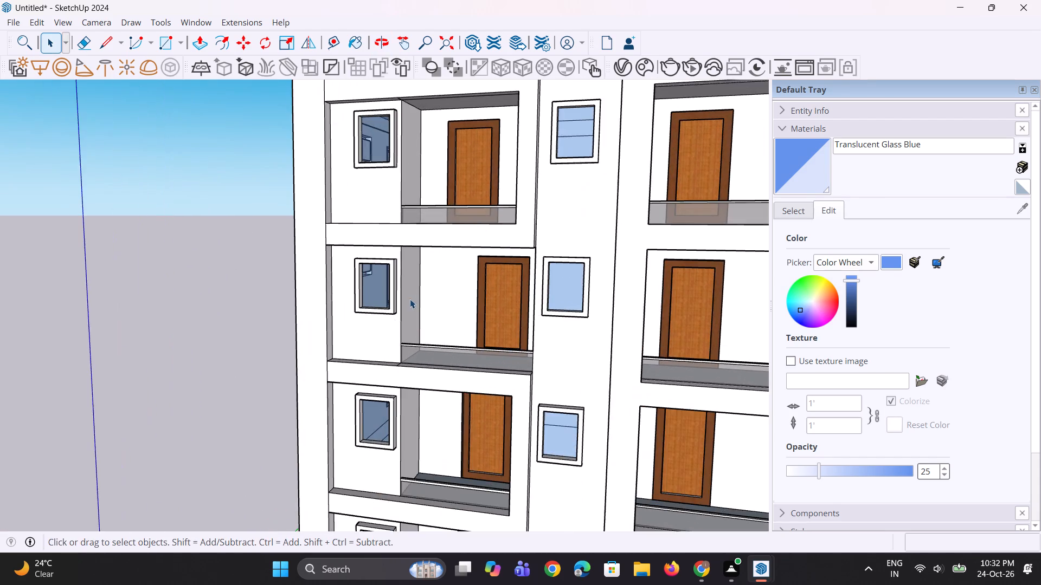
pyautogui.scroll(-5, 390, 363)
pyautogui.moveTo(385, 356); pyautogui.dragTo(420, 363, button='middle')
pyautogui.scroll(-5, 420, 363)
pyautogui.moveTo(420, 363); pyautogui.dragTo(426, 344, button='middle')
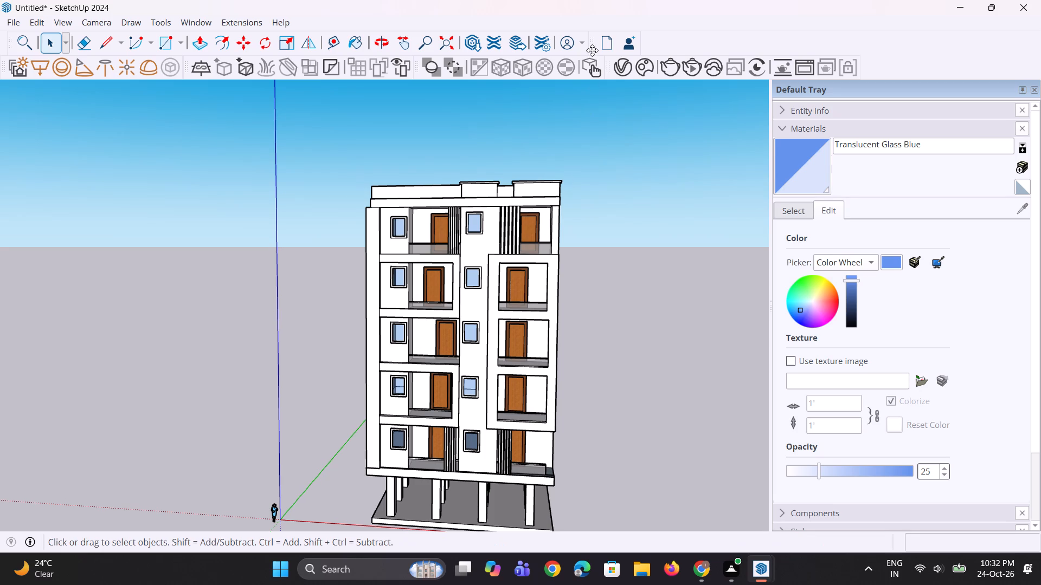
# Create a new Generic material in the V-Ray Asset Editor.
pyautogui.click(616, 73)
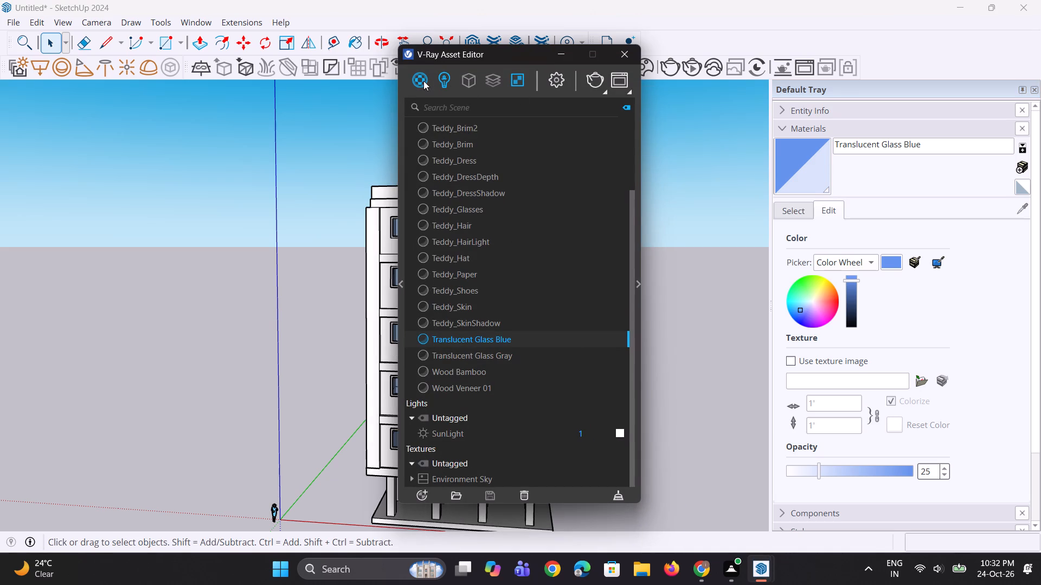
pyautogui.rightClick(423, 81)
pyautogui.click(434, 103)
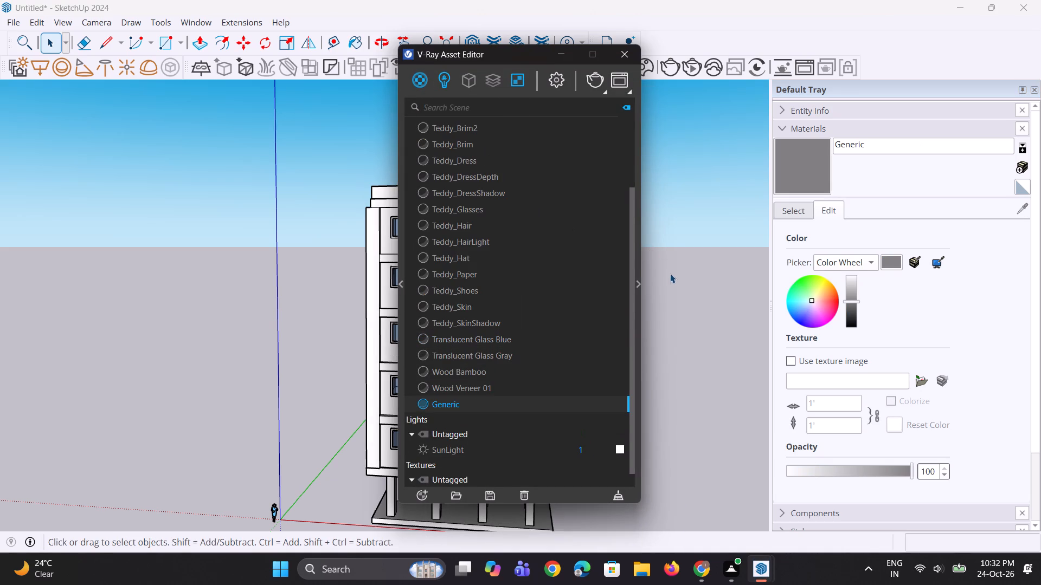
# Show the new Generic material's settings and darken its grey diffuse color slightly.
pyautogui.click(639, 289)
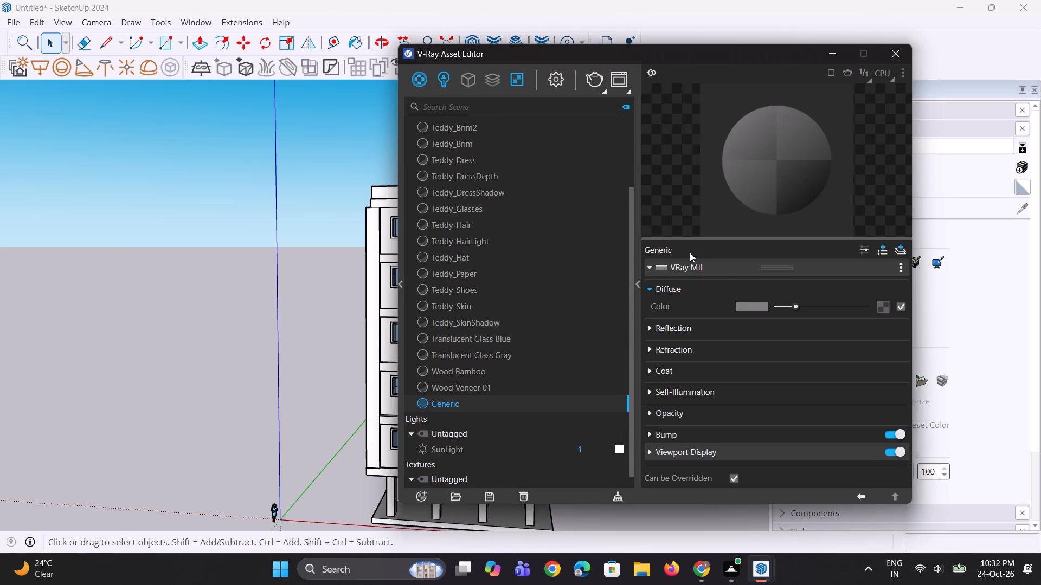
pyautogui.click(743, 305)
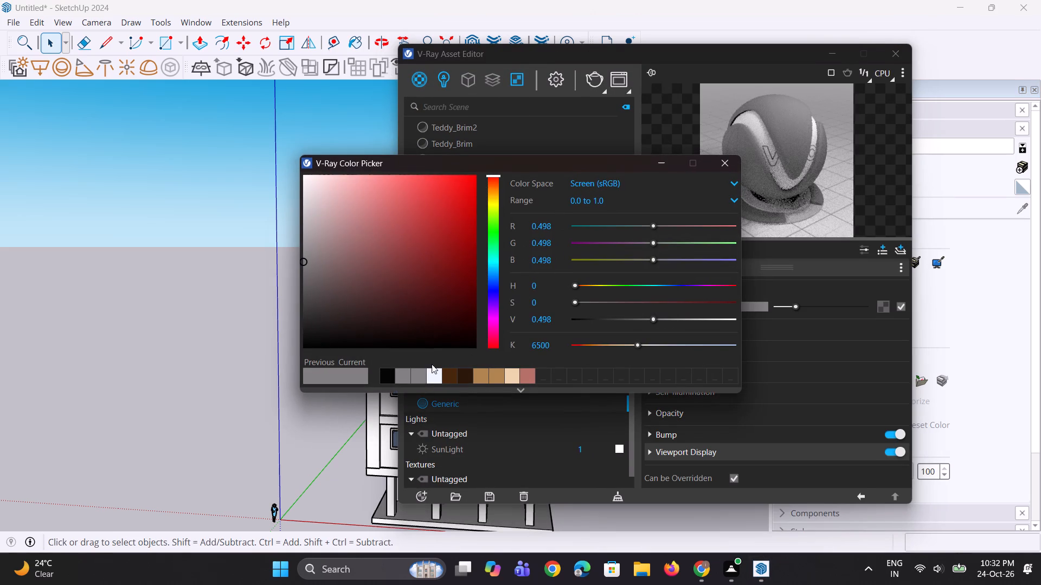
pyautogui.click(654, 162)
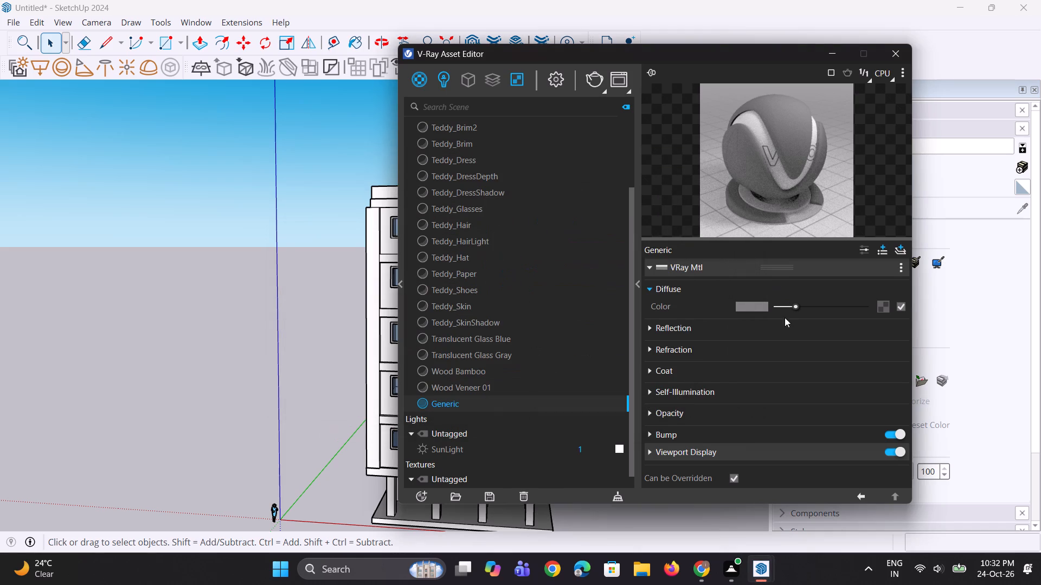
pyautogui.click(792, 305)
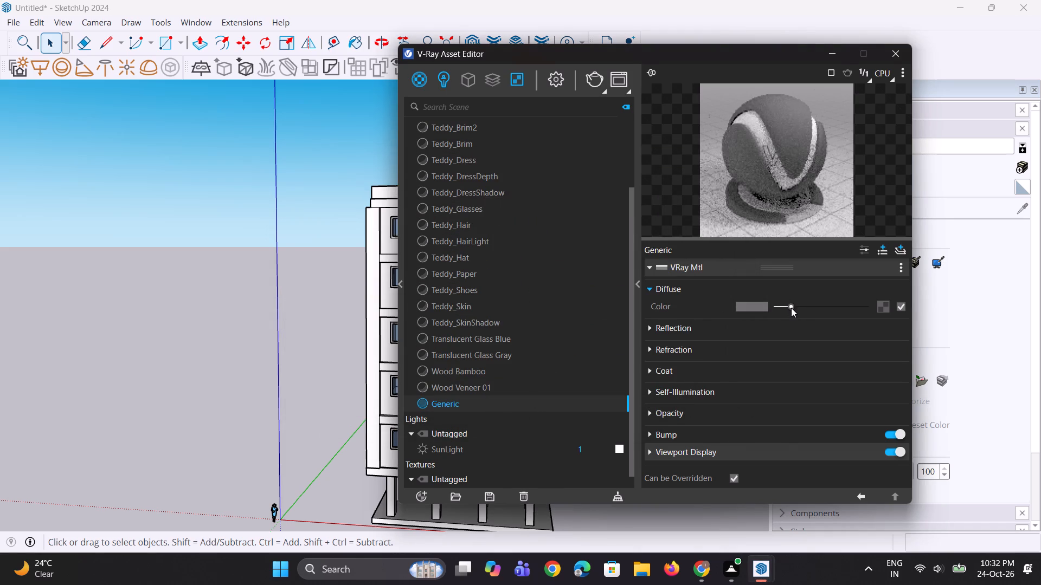
# Give the Generic material a mid-grey reflection color and a reflection glossiness of 0.95.
pyautogui.click(760, 323)
pyautogui.moveTo(781, 343); pyautogui.dragTo(790, 347)
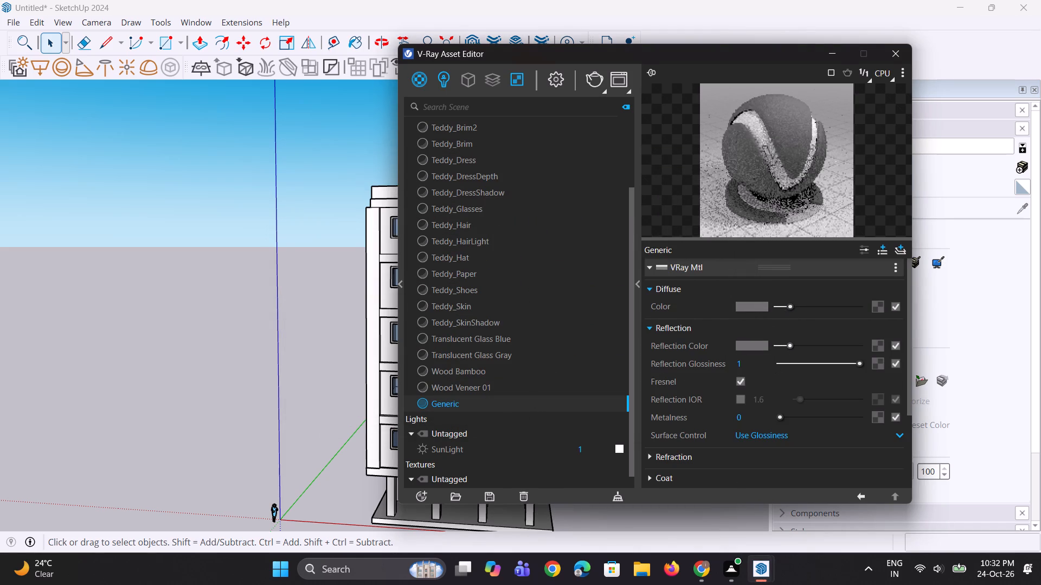
pyautogui.moveTo(751, 360); pyautogui.dragTo(713, 364)
pyautogui.write('0.95')
pyautogui.press('Return')
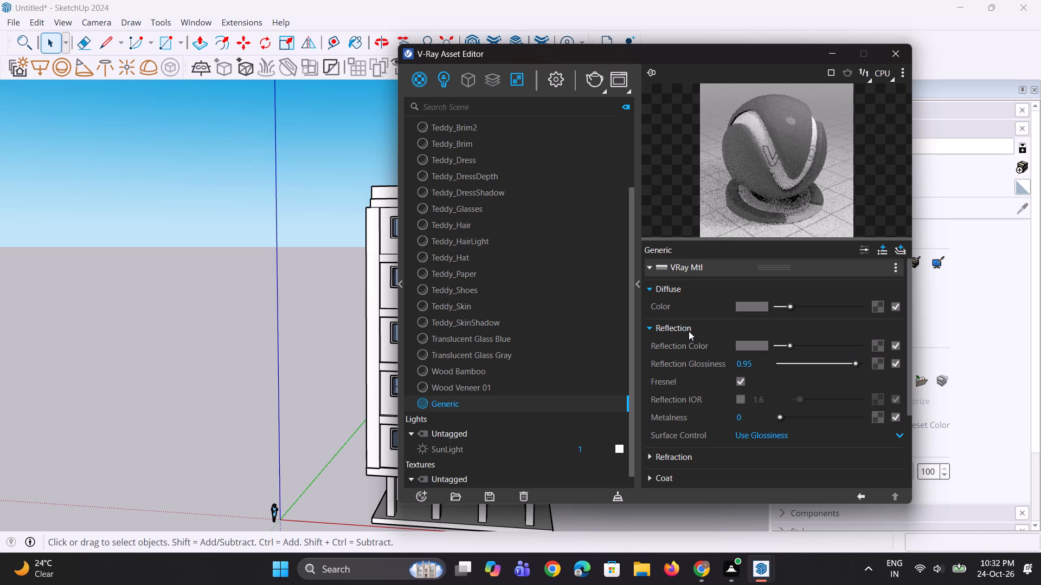
# Darken the Generic material's diffuse color a little more and put the V-Ray Asset Editor away.
pyautogui.scroll(1, 742, 314)
pyautogui.click(790, 304)
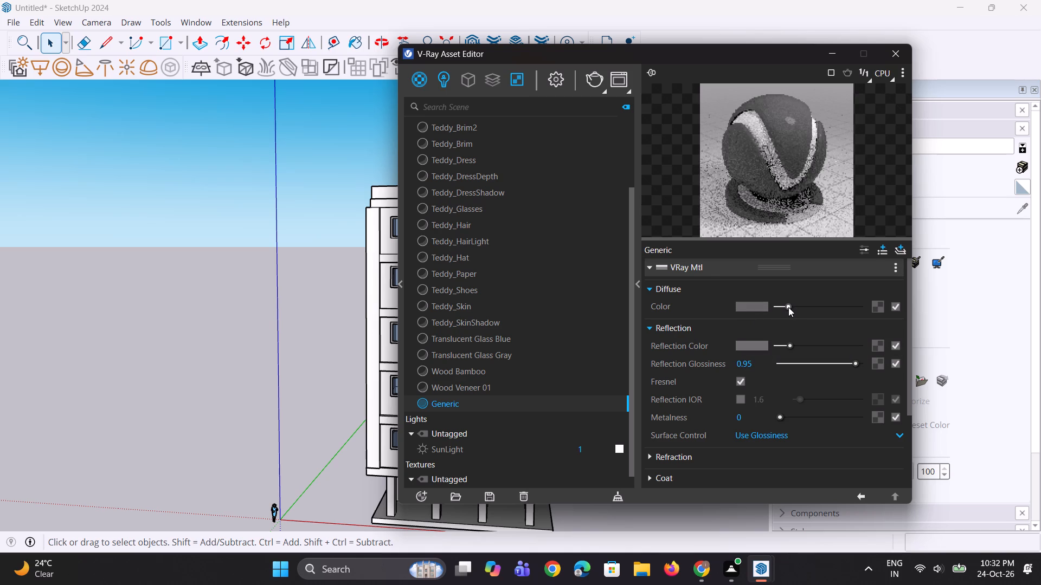
pyautogui.doubleClick(788, 186)
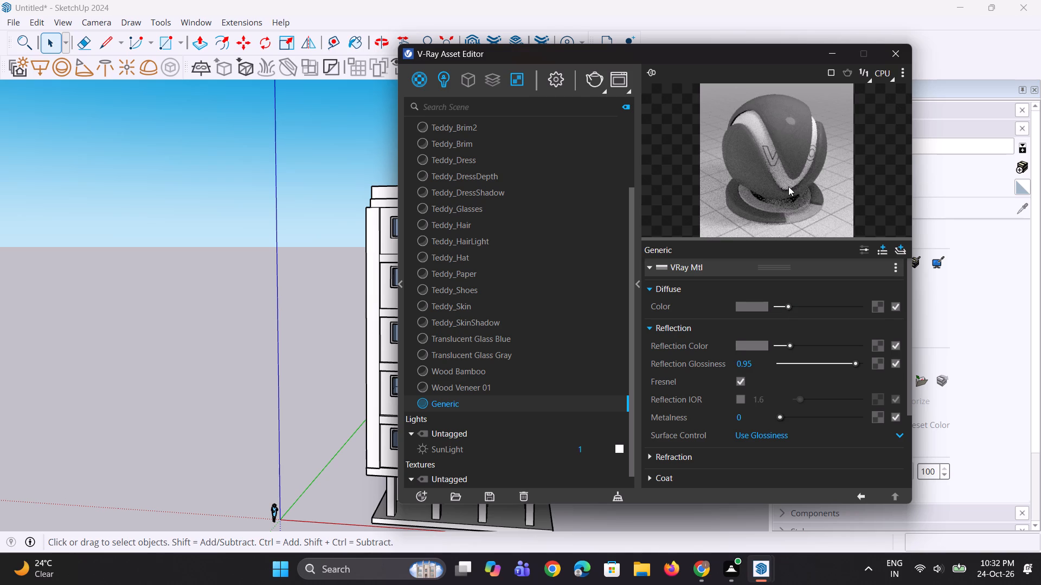
pyautogui.click(833, 52)
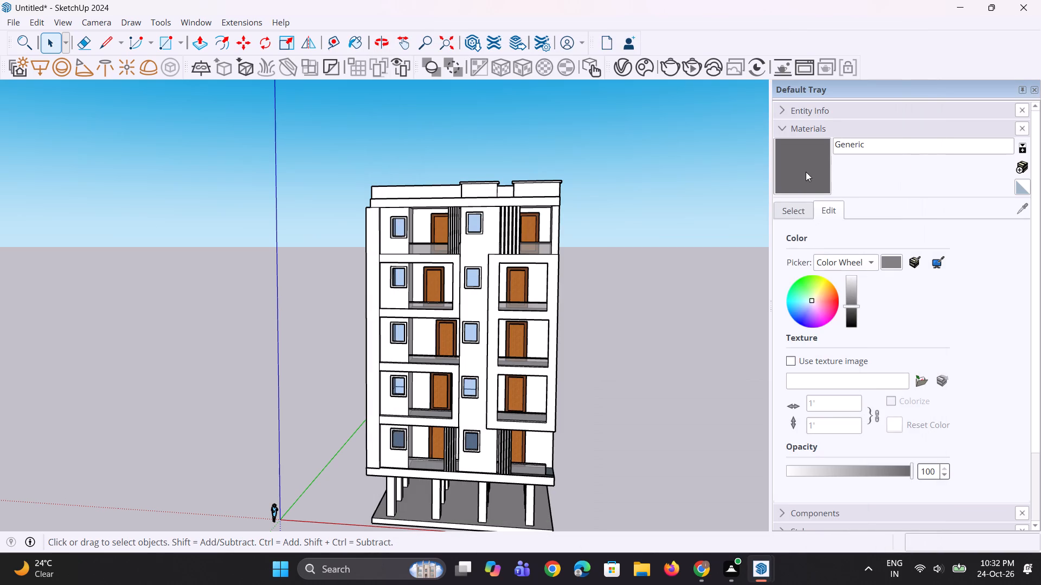
# Paint the roof band's front face and top ledge and the front corner column with the grey Generic material.
pyautogui.click(806, 171)
pyautogui.scroll(-1, 537, 349)
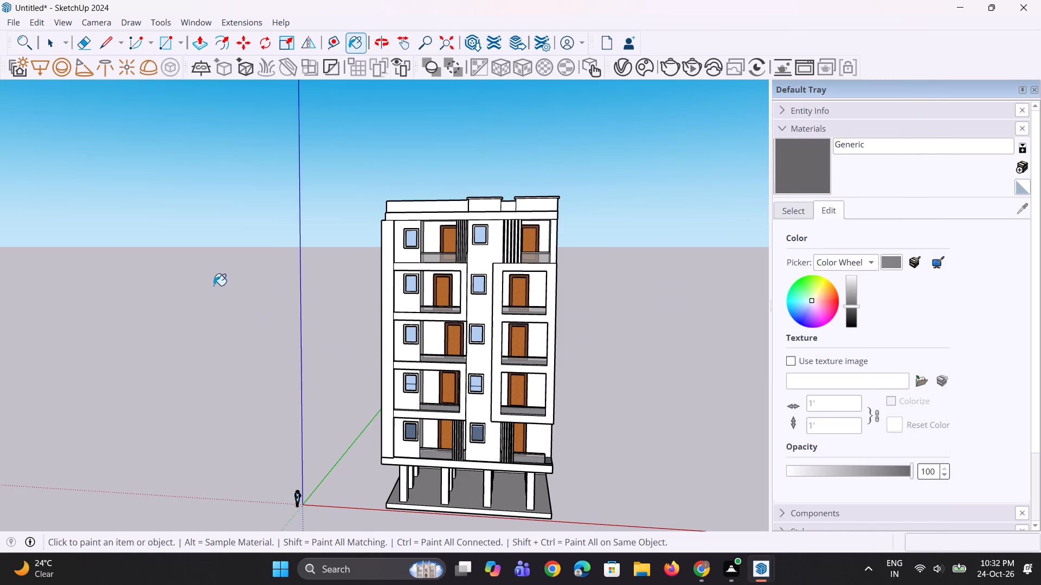
pyautogui.scroll(2, 227, 277)
pyautogui.scroll(3, 426, 209)
pyautogui.moveTo(436, 226); pyautogui.dragTo(479, 339, button='middle')
pyautogui.scroll(1, 439, 241)
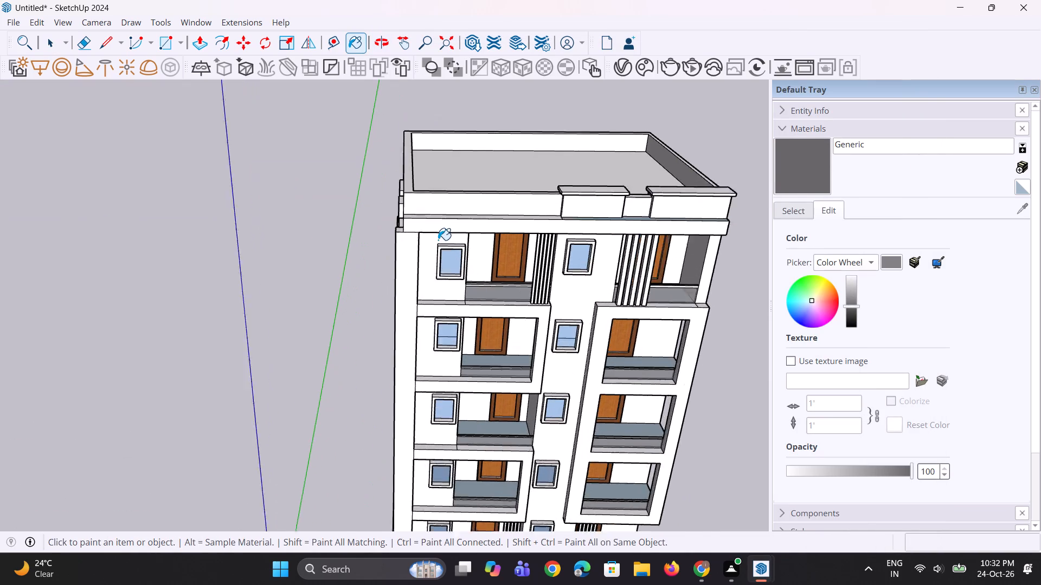
pyautogui.scroll(3, 438, 240)
pyautogui.moveTo(383, 249); pyautogui.dragTo(428, 258, button='middle')
pyautogui.scroll(2, 413, 276)
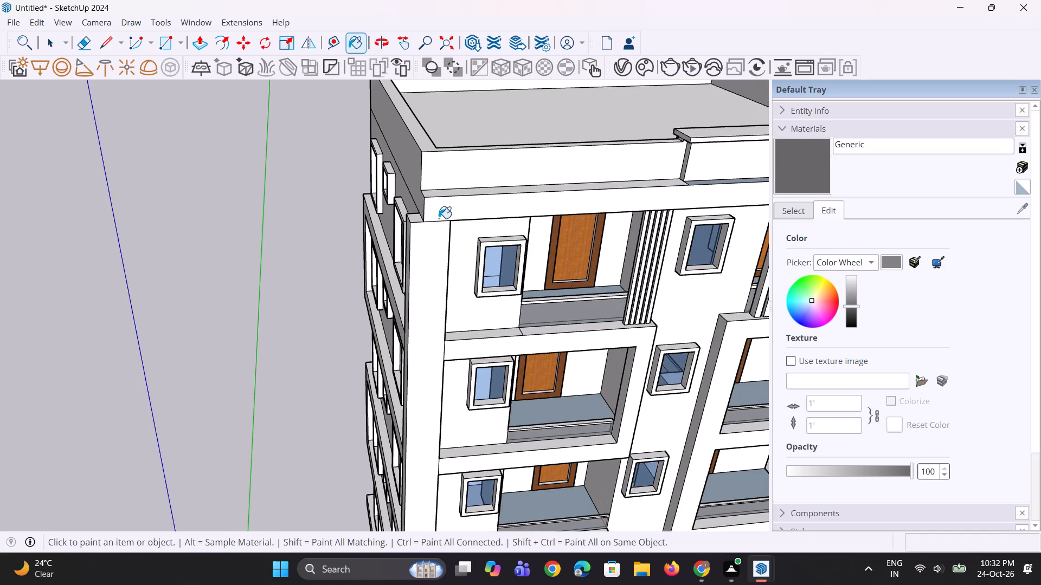
pyautogui.click(445, 214)
pyautogui.click(429, 250)
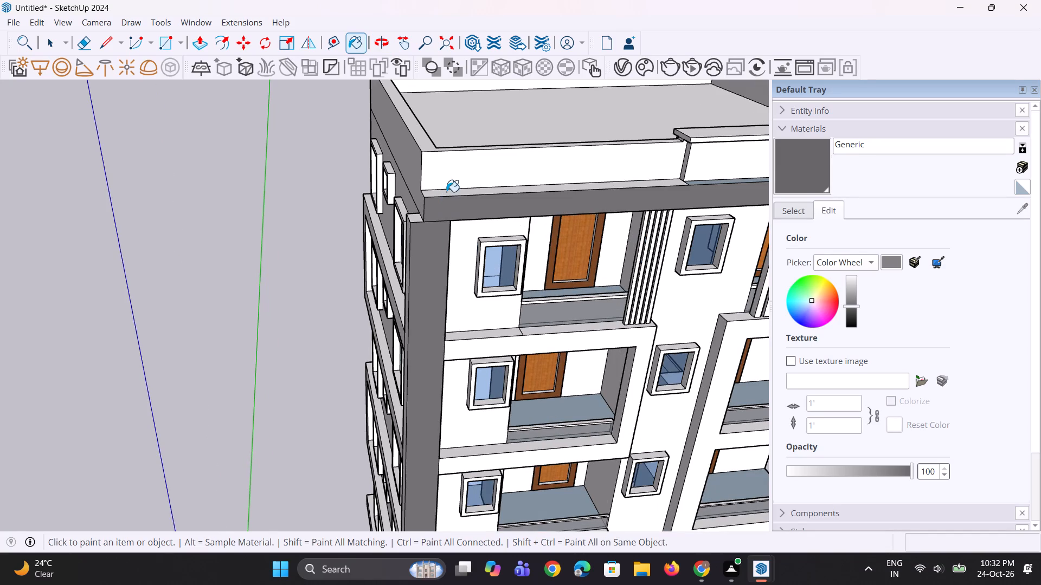
pyautogui.click(446, 192)
pyautogui.scroll(1, 411, 223)
pyautogui.click(411, 223)
# Draw a line across the side wall below the parapet, from the front roof band's upper corner to the wall's far edge.
pyautogui.scroll(2, 421, 223)
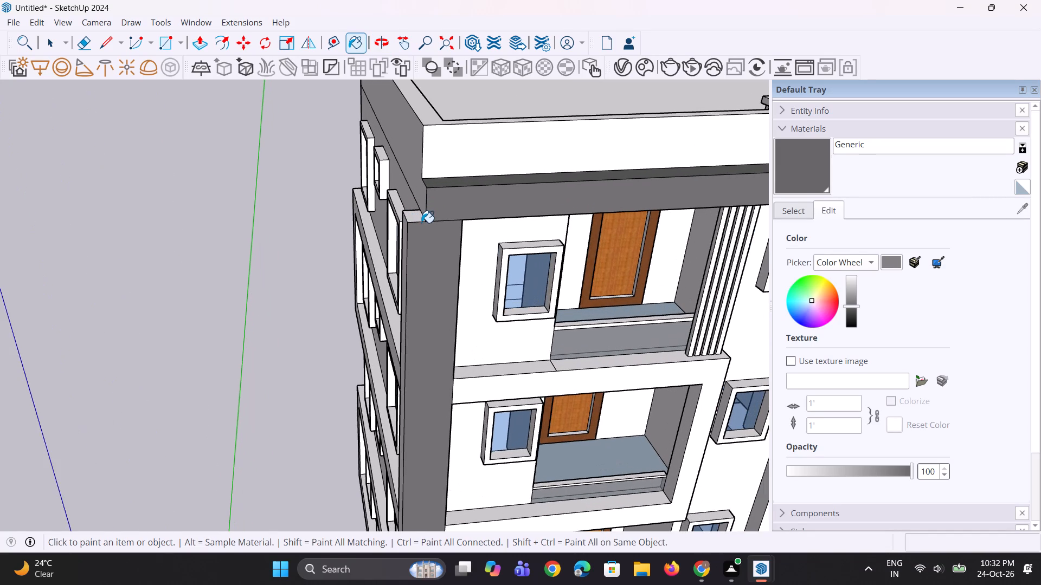
pyautogui.scroll(2, 420, 206)
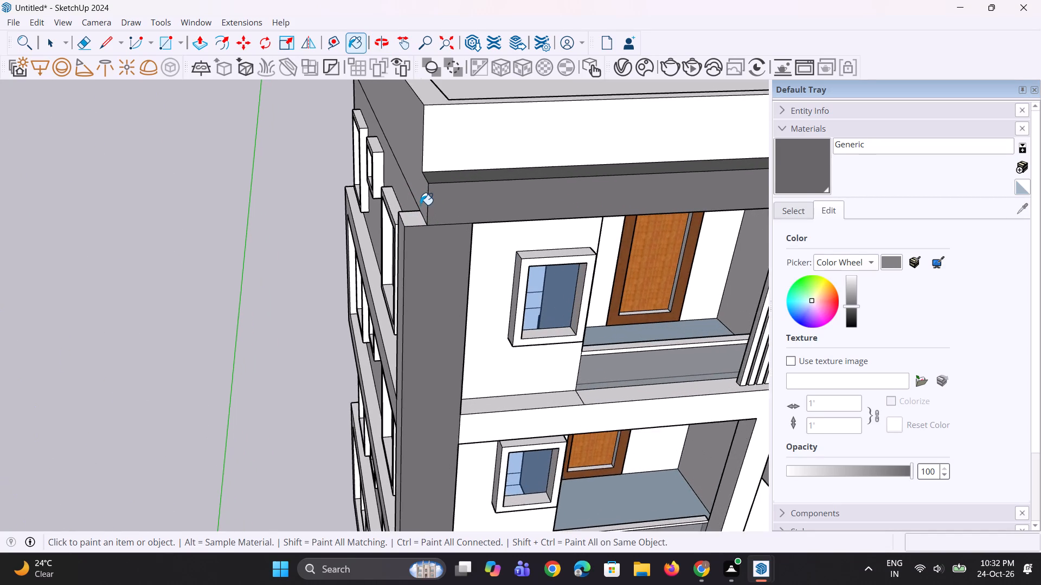
pyautogui.scroll(2, 420, 205)
pyautogui.scroll(-4, 423, 263)
pyautogui.moveTo(402, 295); pyautogui.dragTo(407, 295, button='middle')
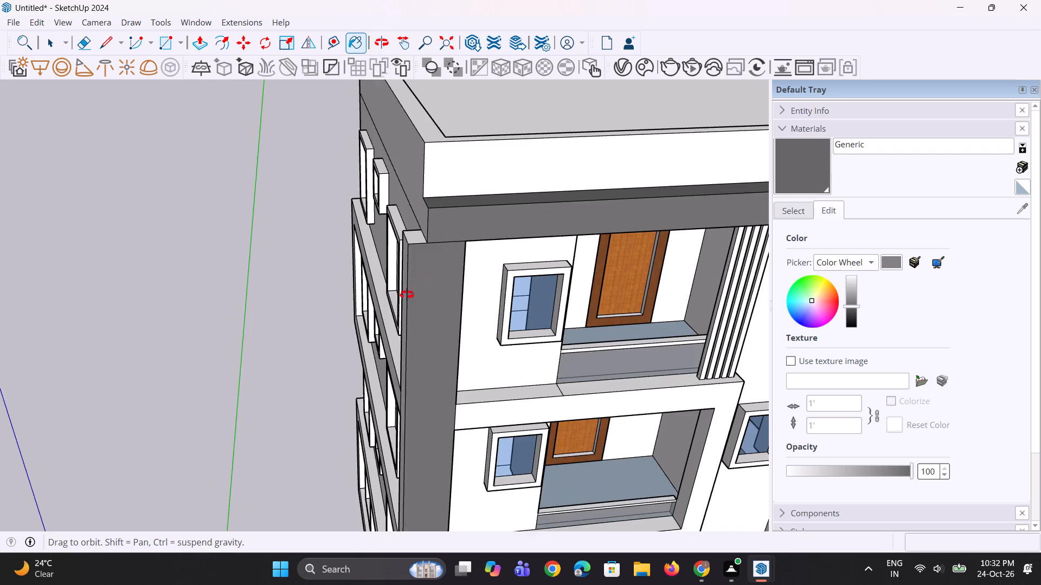
pyautogui.moveTo(407, 295); pyautogui.dragTo(628, 243, button='middle')
pyautogui.moveTo(441, 224); pyautogui.dragTo(681, 225, button='middle')
pyautogui.scroll(2, 644, 191)
pyautogui.scroll(1, 636, 122)
pyautogui.moveTo(630, 133); pyautogui.dragTo(603, 154, button='middle')
pyautogui.press('p')
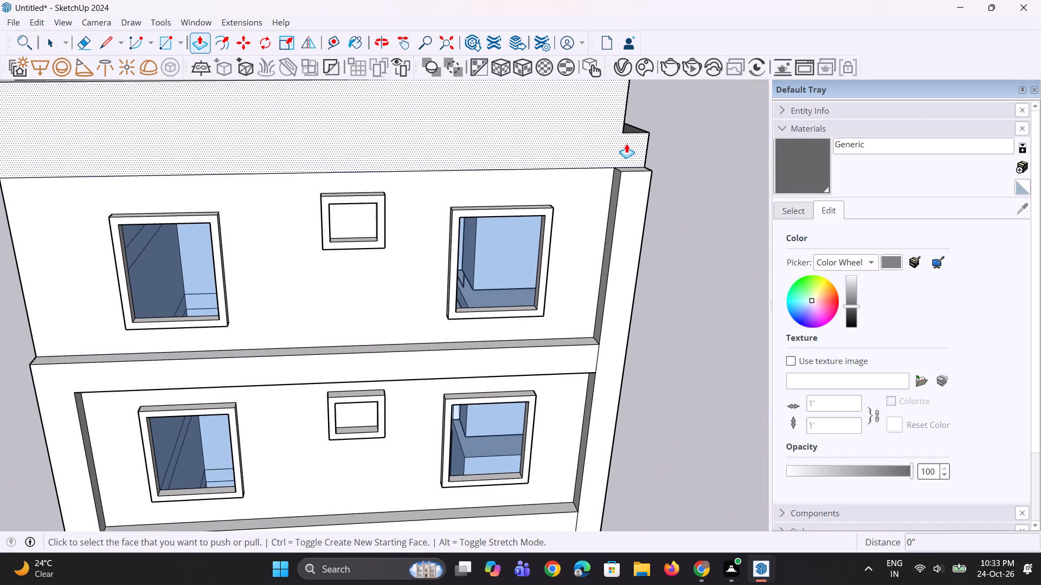
pyautogui.press('space')
pyautogui.press('l')
pyautogui.click(628, 134)
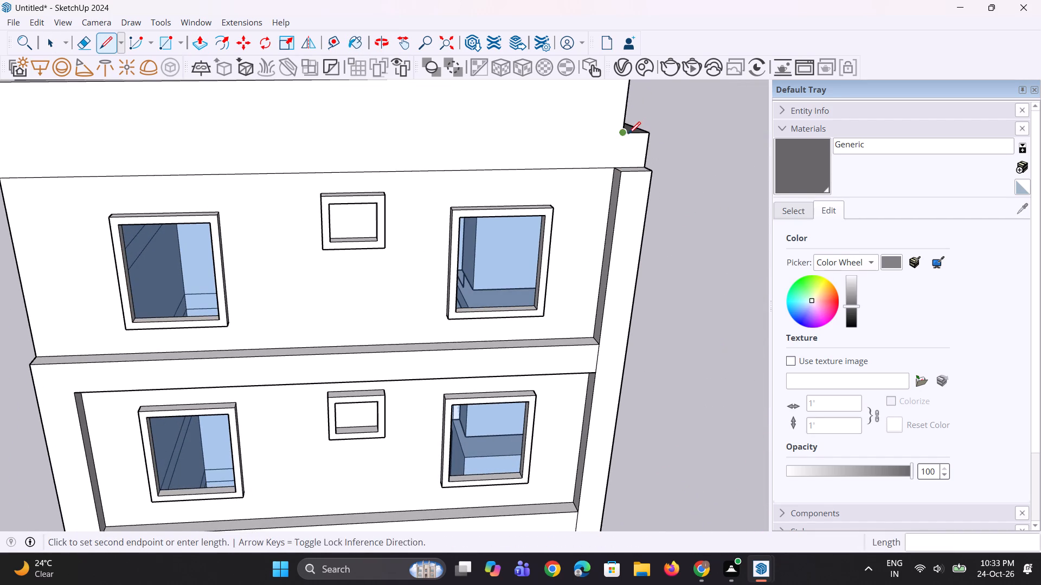
pyautogui.scroll(-7, 547, 150)
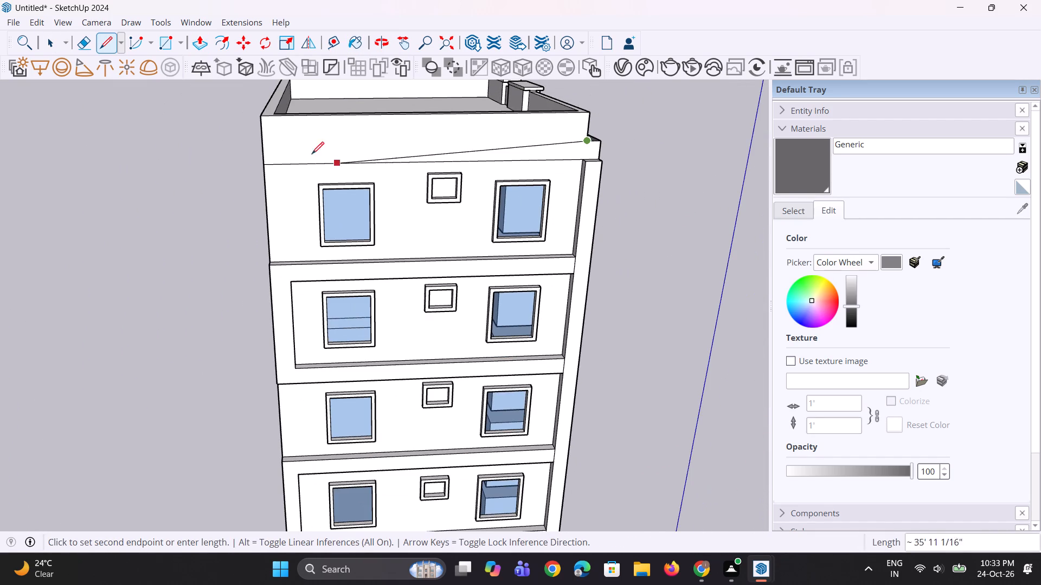
pyautogui.click(265, 147)
# Push/Pull the new strip below the side parapet outward 1' 4" as a projecting roof band.
pyautogui.moveTo(517, 173); pyautogui.dragTo(393, 221, button='middle')
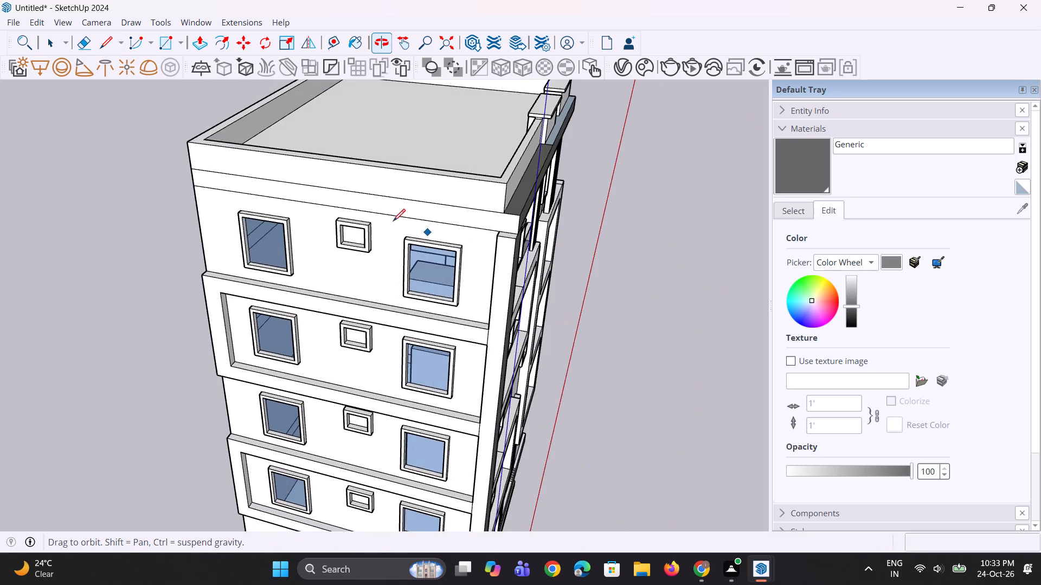
pyautogui.press('p')
pyautogui.click(464, 216)
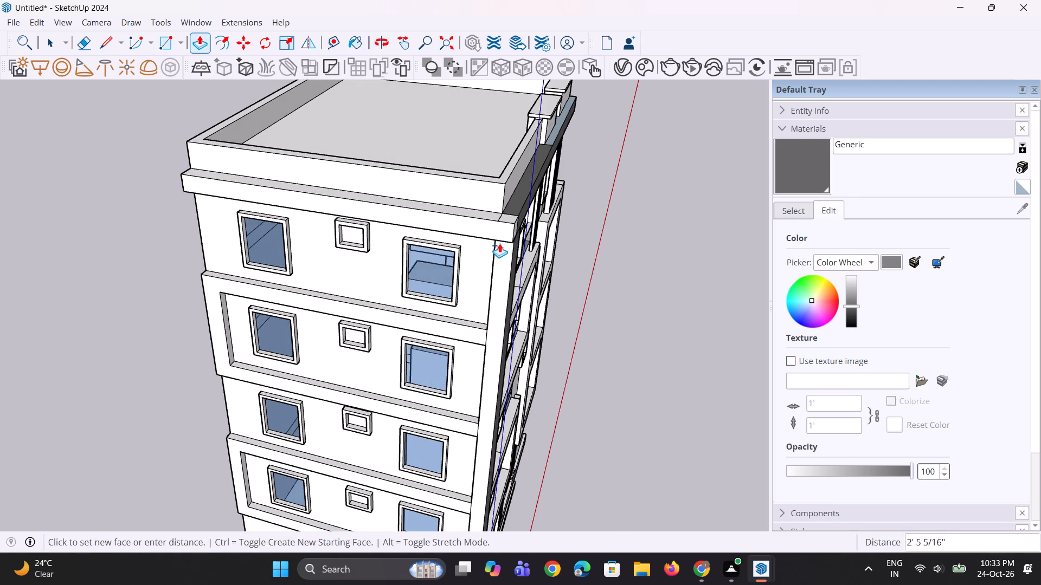
pyautogui.click(507, 249)
pyautogui.scroll(4, 506, 217)
pyautogui.moveTo(506, 217); pyautogui.dragTo(504, 237, button='middle')
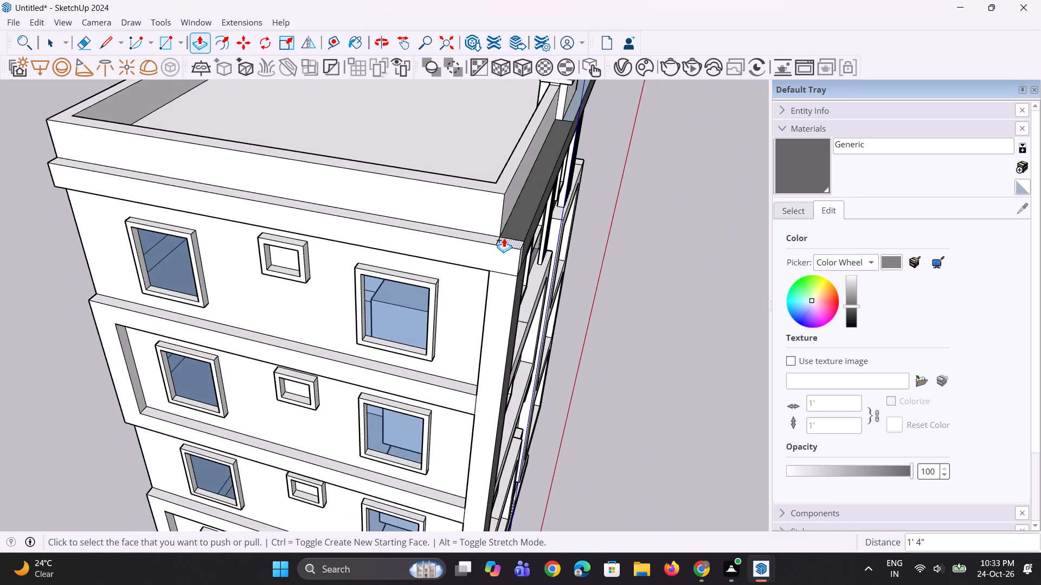
# Erase the seam line across the top ledge where the side roof band meets the front roof band.
pyautogui.scroll(9, 504, 238)
pyautogui.press('e')
pyautogui.click(492, 248)
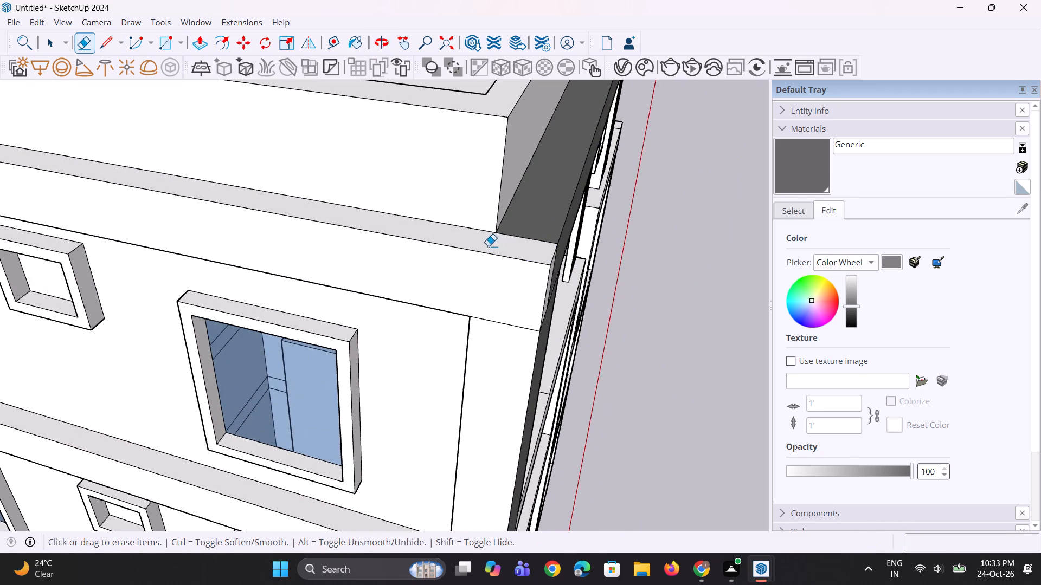
pyautogui.click(488, 246)
# Paint the side roof band's top ledge and outer face, its corner end, and the corner column's side face with the Generic material.
pyautogui.click(814, 177)
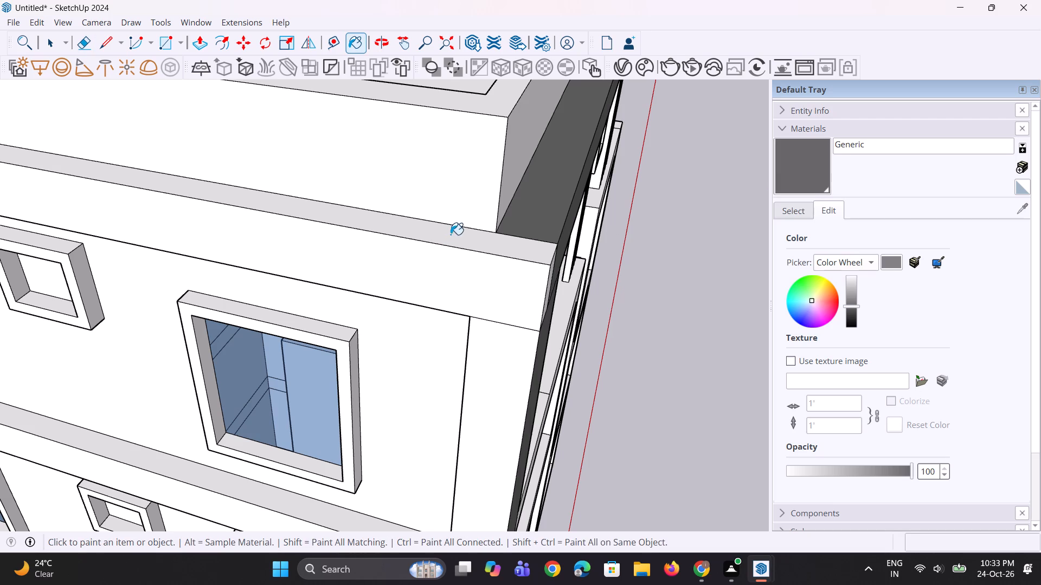
pyautogui.click(451, 235)
pyautogui.click(462, 272)
pyautogui.scroll(1, 503, 339)
pyautogui.moveTo(503, 339); pyautogui.dragTo(411, 277, button='middle')
pyautogui.click(452, 227)
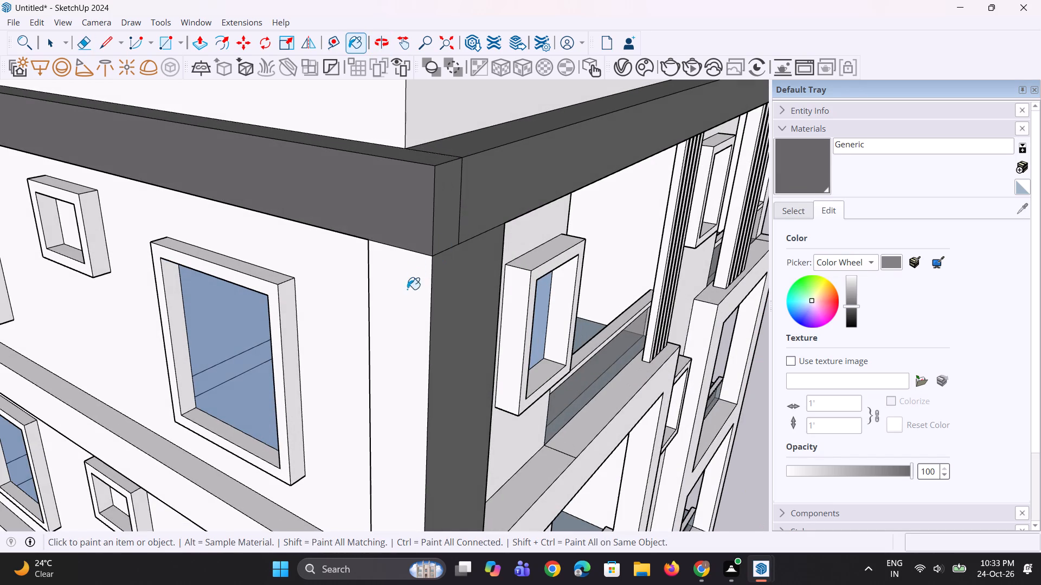
pyautogui.click(407, 289)
# Paint the column's inner return on the top floor and the upper side-wall frame's face and top ledge with Generic.
pyautogui.moveTo(389, 308); pyautogui.dragTo(676, 198, button='middle')
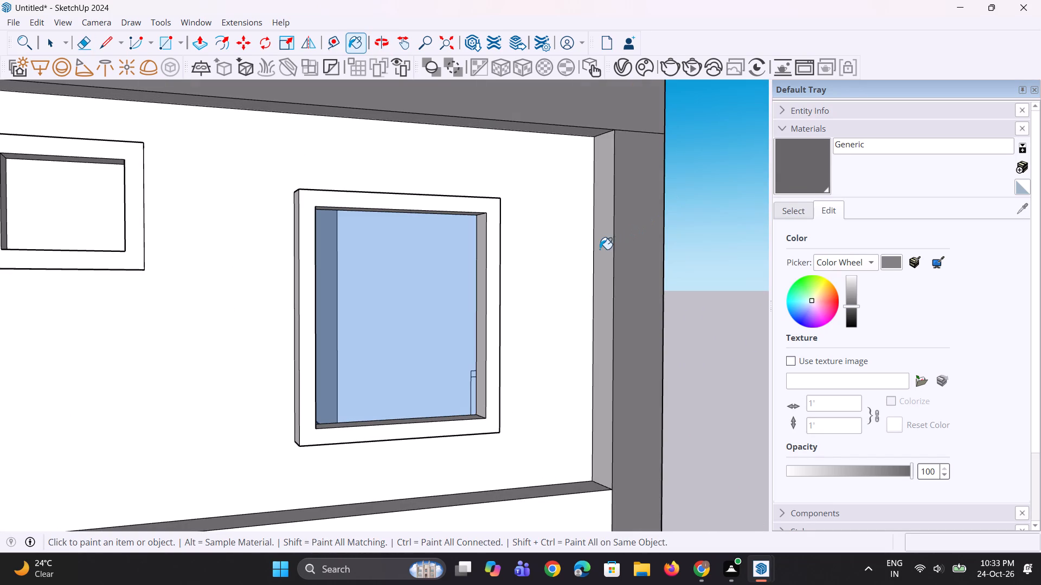
pyautogui.click(602, 251)
pyautogui.scroll(-5, 570, 210)
pyautogui.click(562, 410)
pyautogui.moveTo(569, 399); pyautogui.dragTo(569, 407, button='middle')
pyautogui.scroll(-1, 569, 399)
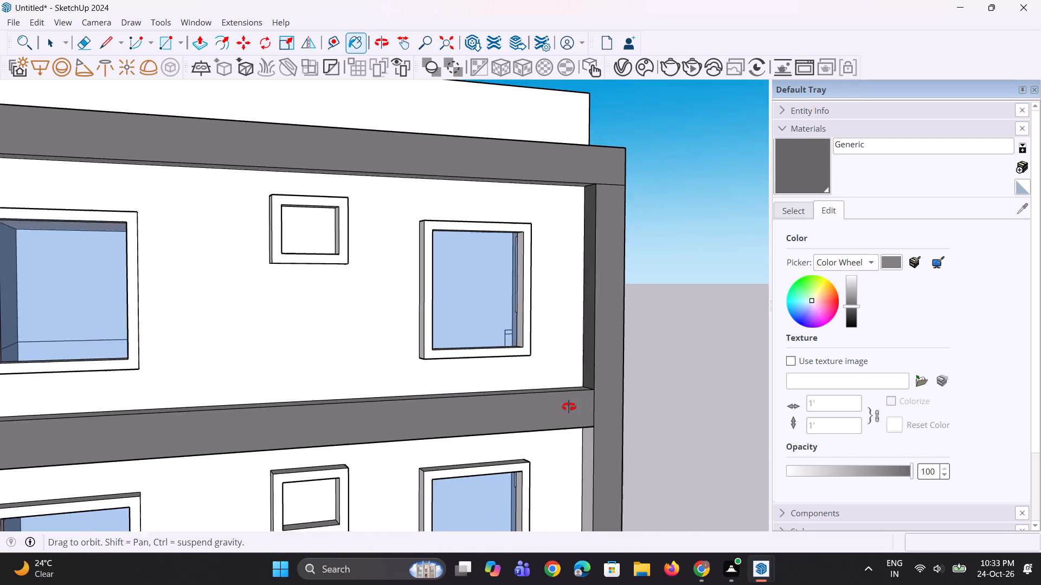
pyautogui.moveTo(569, 407); pyautogui.dragTo(569, 408, button='middle')
pyautogui.scroll(1, 569, 399)
pyautogui.click(569, 398)
pyautogui.click(571, 393)
pyautogui.scroll(-2, 571, 393)
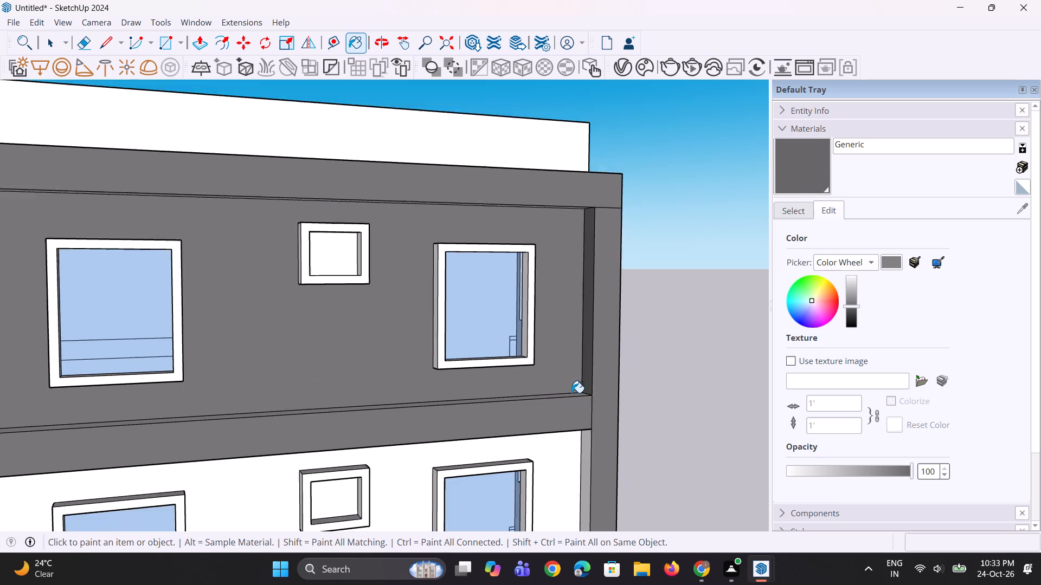
pyautogui.scroll(-1, 571, 393)
pyautogui.moveTo(570, 375); pyautogui.dragTo(568, 419, button='middle')
pyautogui.hotkey('ctrl', 'z')
pyautogui.scroll(2, 568, 425)
pyautogui.click(571, 435)
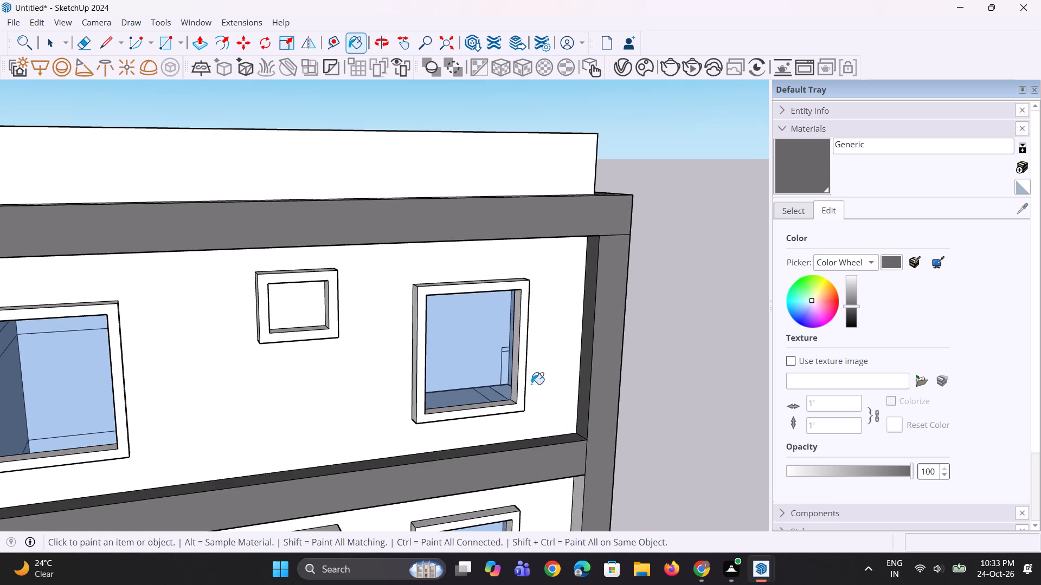
# Paint the corner column's inner return inside the upper side-wall frame with the Generic material.
pyautogui.scroll(-9, 517, 337)
pyautogui.scroll(1, 518, 419)
pyautogui.moveTo(524, 410); pyautogui.dragTo(541, 379, button='middle')
pyautogui.scroll(2, 551, 383)
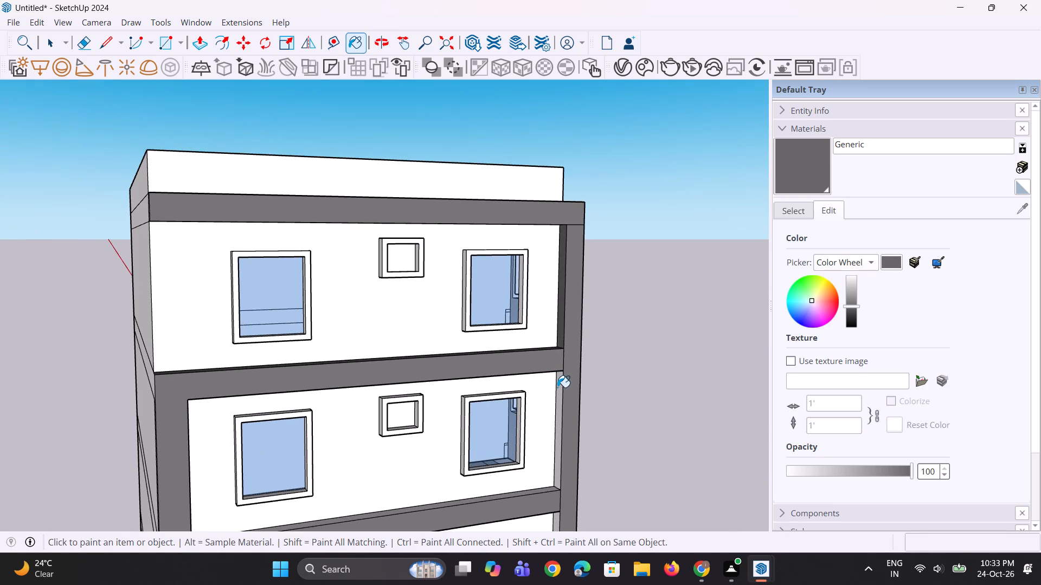
pyautogui.click(557, 387)
pyautogui.scroll(-4, 495, 266)
pyautogui.scroll(11, 564, 363)
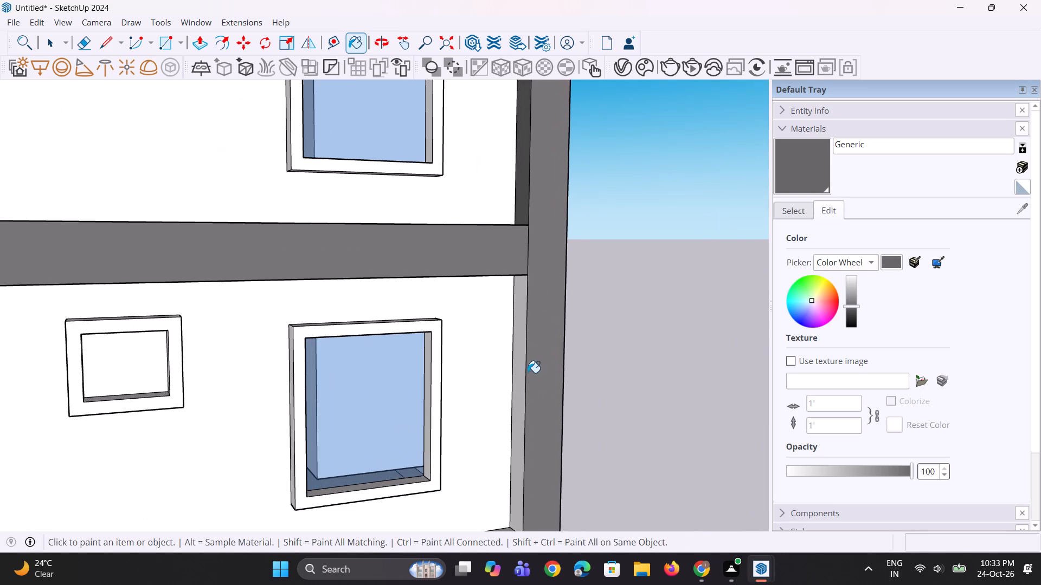
pyautogui.click(518, 372)
pyautogui.scroll(-5, 519, 284)
pyautogui.click(524, 302)
pyautogui.click(535, 309)
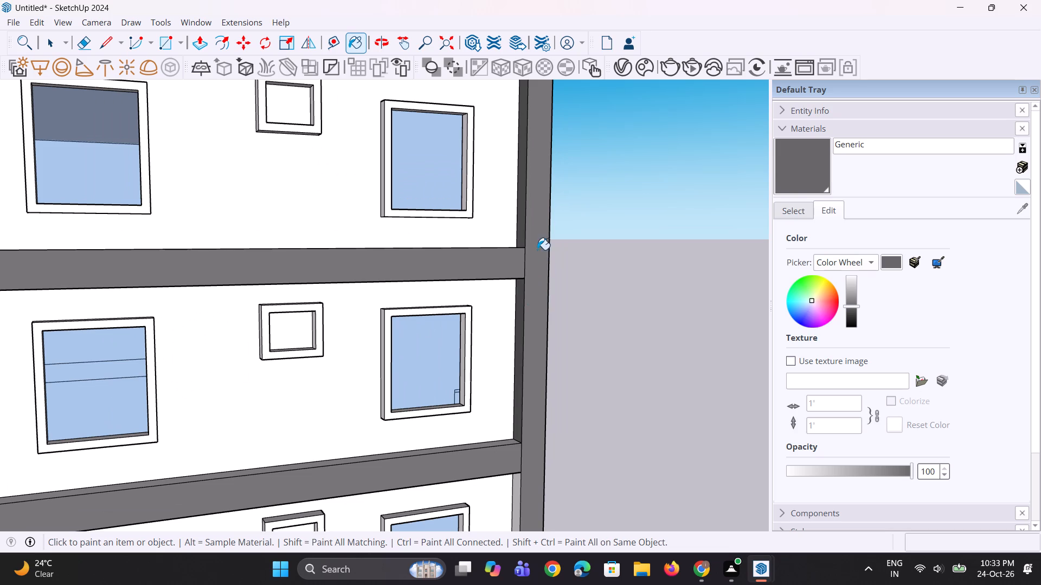
# Paint the upper side-wall frame's inner bottom ledge and the inner reveal at its far end with Generic.
pyautogui.scroll(-5, 537, 250)
pyautogui.moveTo(522, 340); pyautogui.dragTo(451, 423, button='middle')
pyautogui.scroll(7, 451, 423)
pyautogui.click(454, 434)
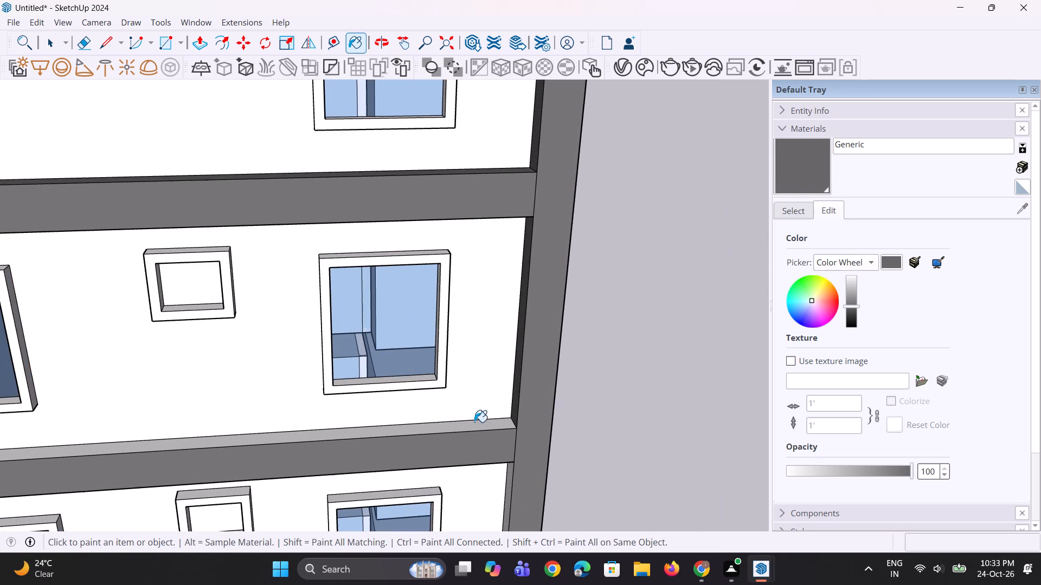
pyautogui.click(474, 422)
pyautogui.scroll(-8, 475, 421)
pyautogui.moveTo(463, 424); pyautogui.dragTo(397, 434, button='middle')
pyautogui.scroll(3, 172, 386)
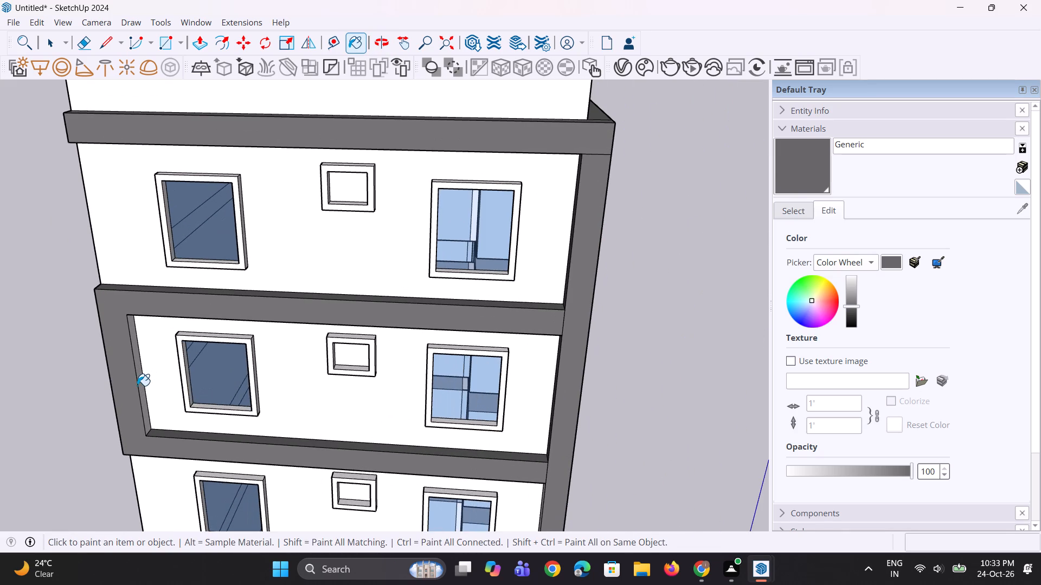
pyautogui.click(140, 388)
# Paint the undersides of the upper side-wall frame's two horizontal bands and the column's inner return below it with Generic.
pyautogui.scroll(1, 168, 376)
pyautogui.moveTo(169, 375); pyautogui.dragTo(236, 209, button='middle')
pyautogui.scroll(1, 207, 259)
pyautogui.scroll(-3, 243, 255)
pyautogui.scroll(1, 321, 263)
pyautogui.moveTo(326, 259); pyautogui.dragTo(342, 212, button='middle')
pyautogui.scroll(3, 506, 132)
pyautogui.click(513, 148)
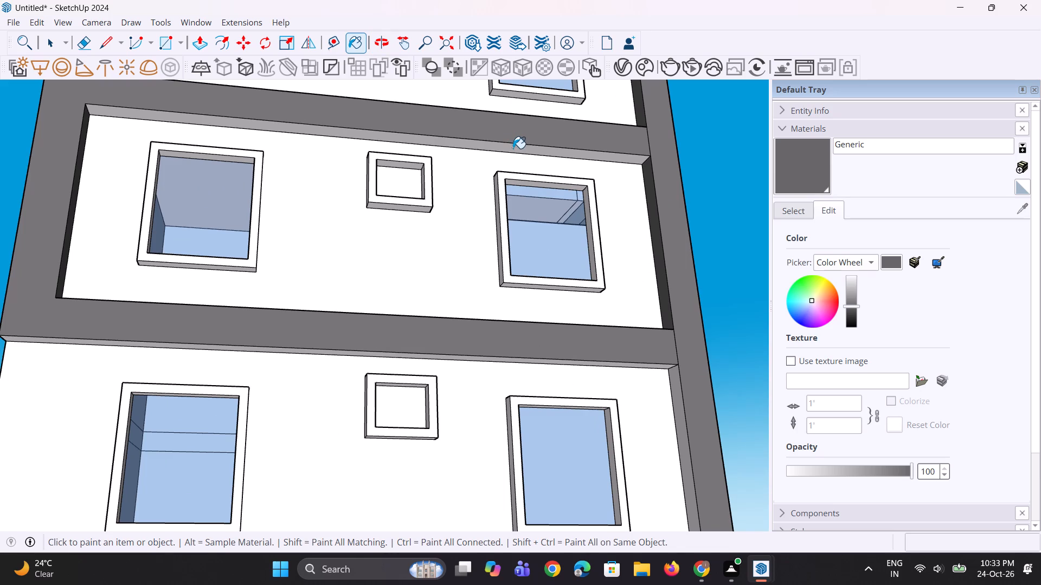
pyautogui.moveTo(489, 320); pyautogui.dragTo(489, 284, button='middle')
pyautogui.scroll(2, 496, 309)
pyautogui.click(500, 319)
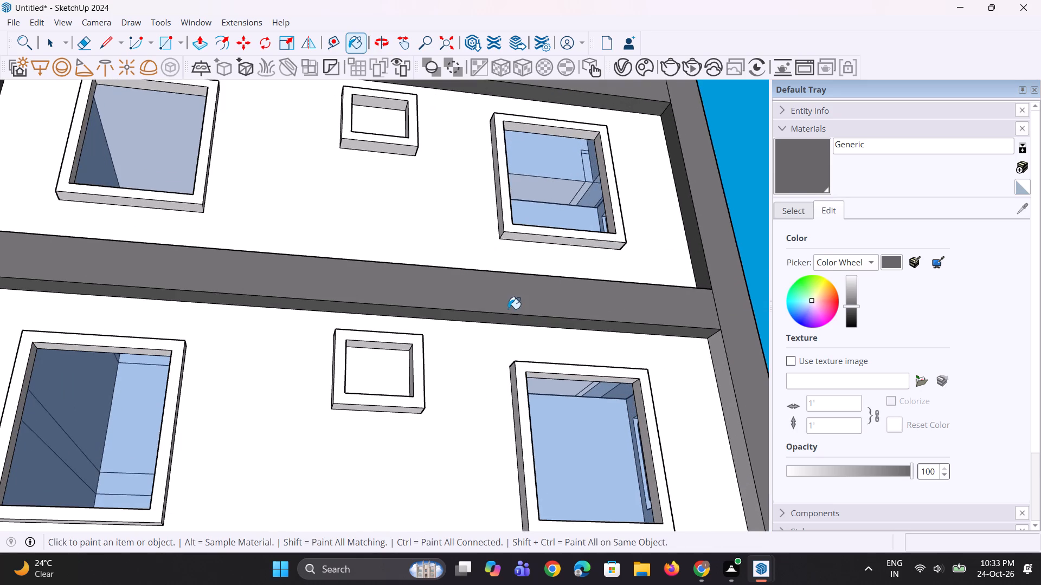
pyautogui.click(718, 366)
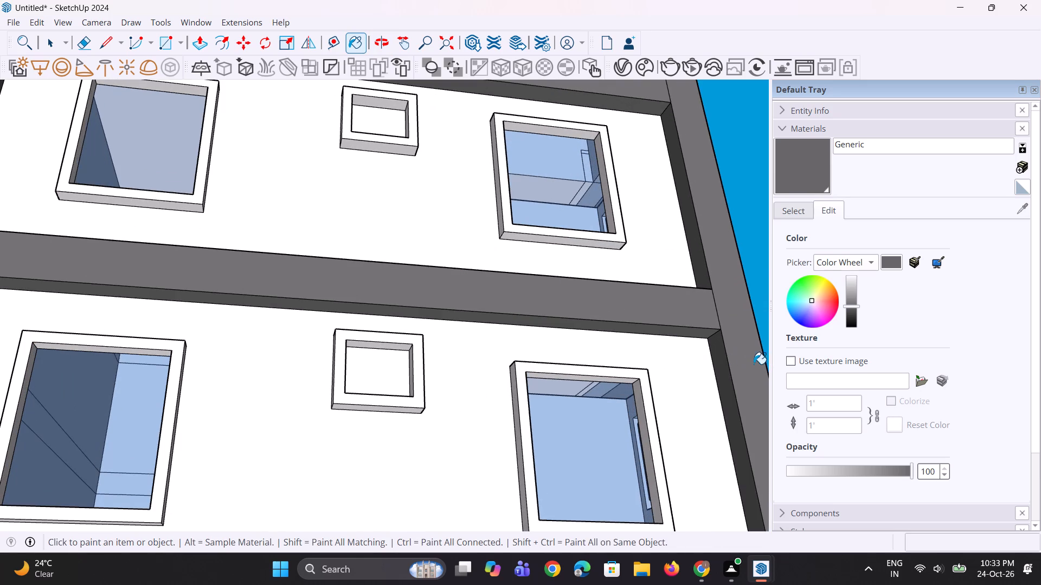
pyautogui.click(754, 364)
# Paint the lower side-wall frame's outer face and top ledge with the Generic material.
pyautogui.scroll(-5, 579, 287)
pyautogui.moveTo(544, 288); pyautogui.dragTo(525, 314, button='middle')
pyautogui.scroll(-5, 288, 266)
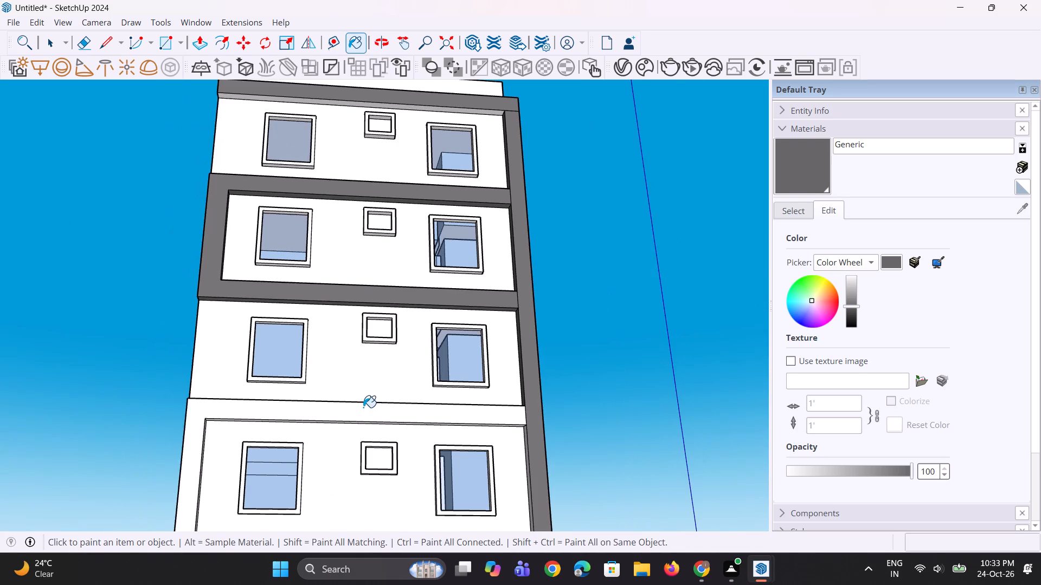
pyautogui.click(363, 407)
pyautogui.moveTo(413, 408); pyautogui.dragTo(388, 496, button='middle')
pyautogui.scroll(7, 505, 469)
pyautogui.moveTo(462, 450); pyautogui.dragTo(466, 508, button='middle')
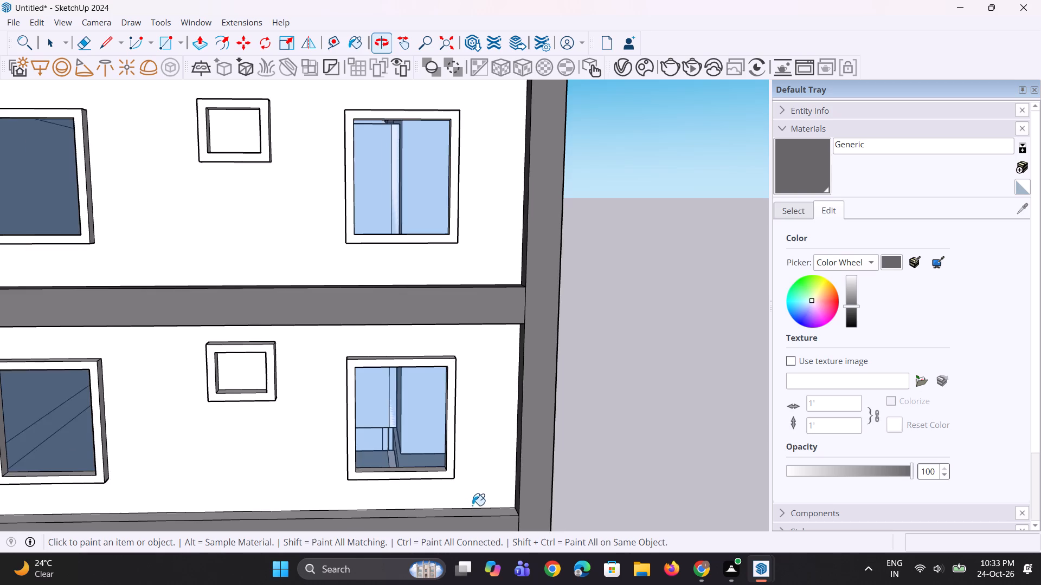
pyautogui.scroll(3, 473, 505)
pyautogui.click(480, 516)
pyautogui.scroll(-8, 439, 305)
# Paint the column's inner return inside the lower side-wall frame and the underside of that frame's top band with Generic.
pyautogui.moveTo(439, 303); pyautogui.dragTo(522, 272, button='middle')
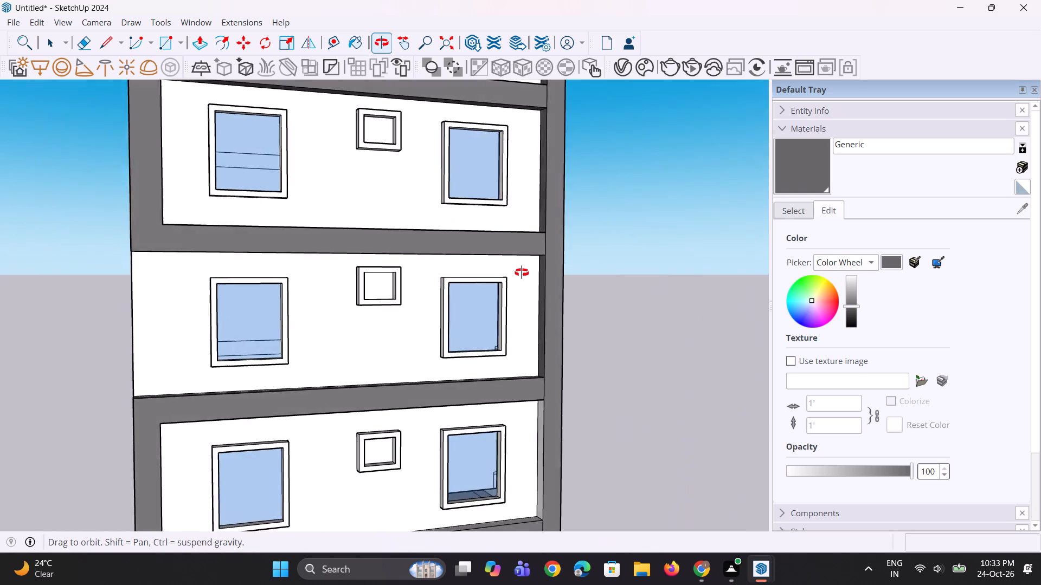
pyautogui.moveTo(522, 272); pyautogui.dragTo(535, 239, button='middle')
pyautogui.moveTo(529, 393); pyautogui.dragTo(530, 322, button='middle')
pyautogui.scroll(2, 558, 353)
pyautogui.click(557, 356)
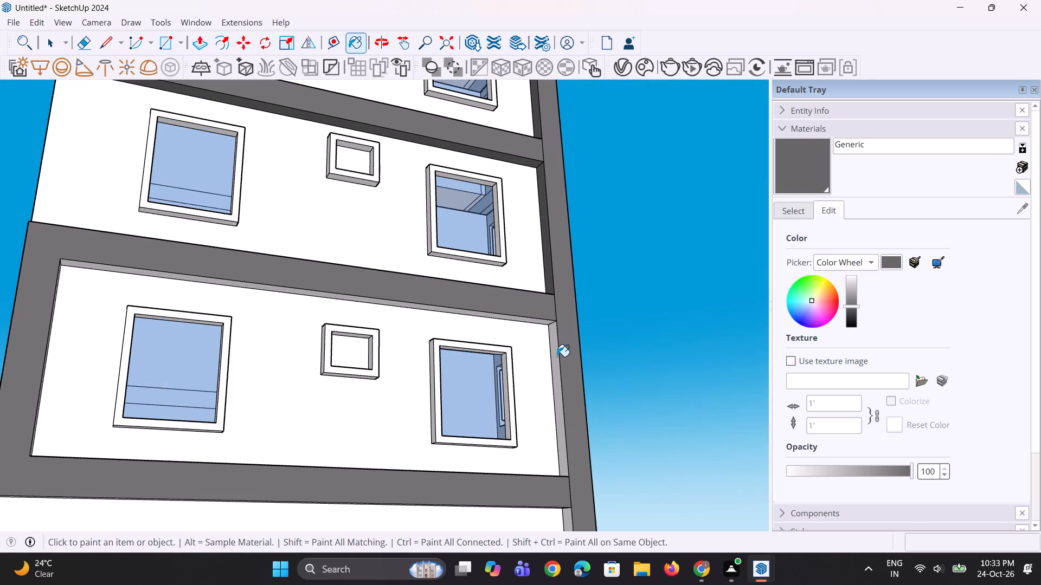
pyautogui.moveTo(557, 356); pyautogui.dragTo(550, 304, button='middle')
pyautogui.scroll(2, 534, 274)
pyautogui.click(529, 268)
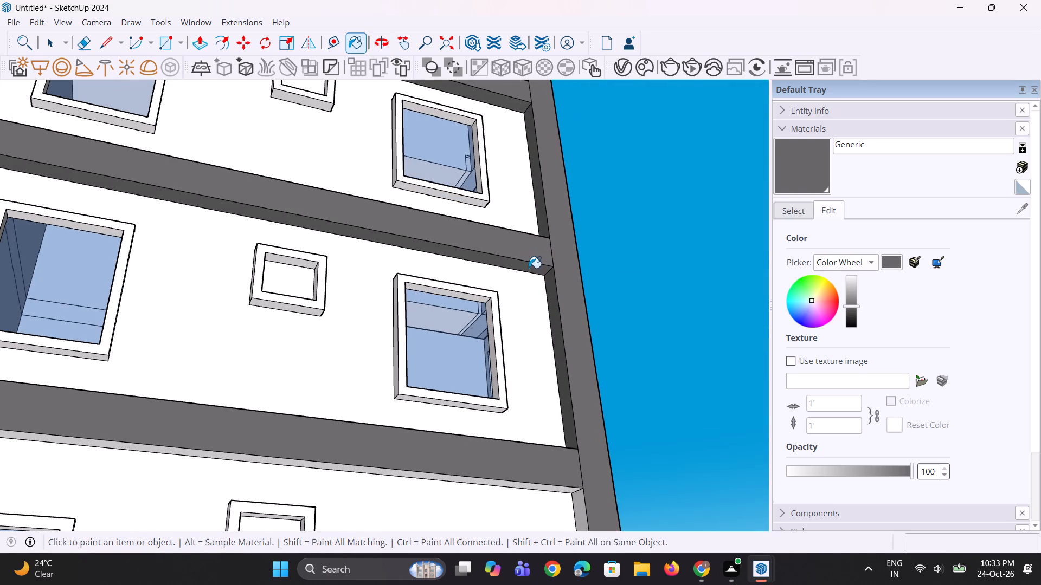
# Paint the lower side-wall frame's far-end inner reveal and its inner bottom ledge with the Generic material.
pyautogui.scroll(-4, 529, 268)
pyautogui.moveTo(458, 301); pyautogui.dragTo(266, 325, button='middle')
pyautogui.scroll(1, 130, 379)
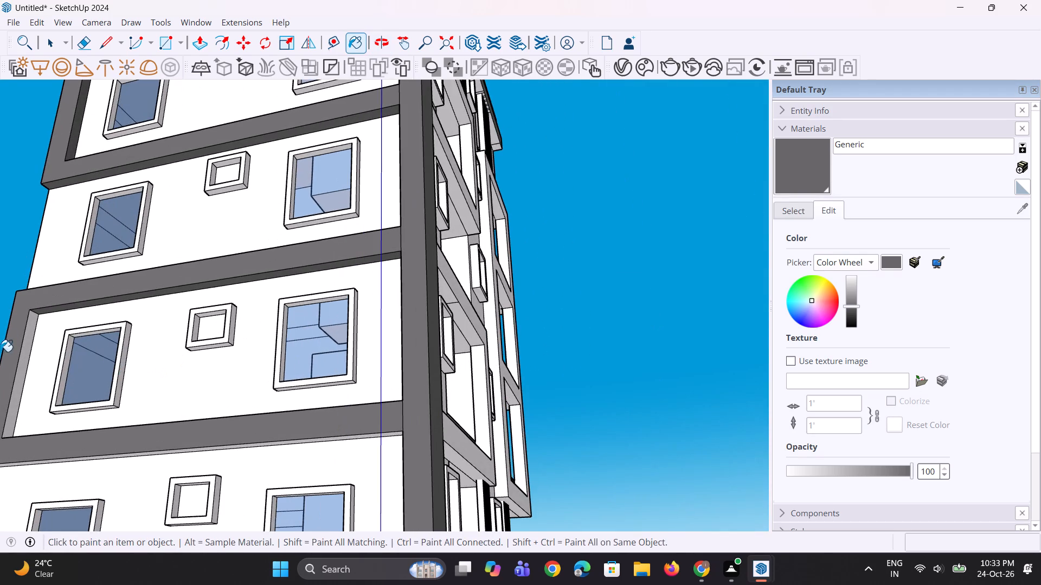
pyautogui.scroll(3, 0, 353)
pyautogui.click(21, 377)
pyautogui.scroll(-5, 164, 336)
pyautogui.moveTo(176, 335); pyautogui.dragTo(191, 402, button='middle')
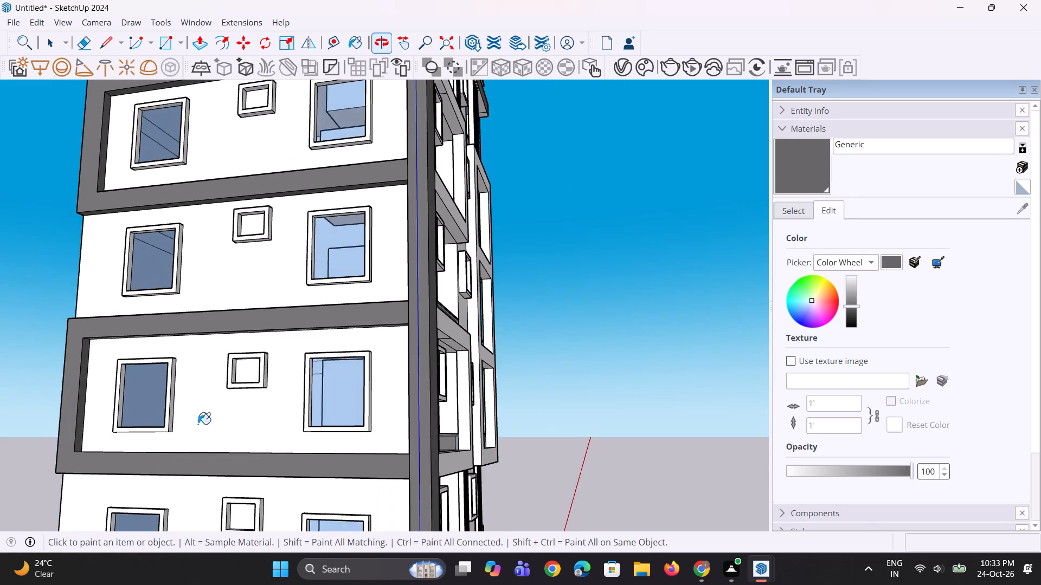
pyautogui.scroll(2, 228, 485)
pyautogui.scroll(-2, 269, 400)
pyautogui.moveTo(258, 432); pyautogui.dragTo(276, 507, button='middle')
pyautogui.scroll(-1, 275, 506)
pyautogui.scroll(3, 276, 507)
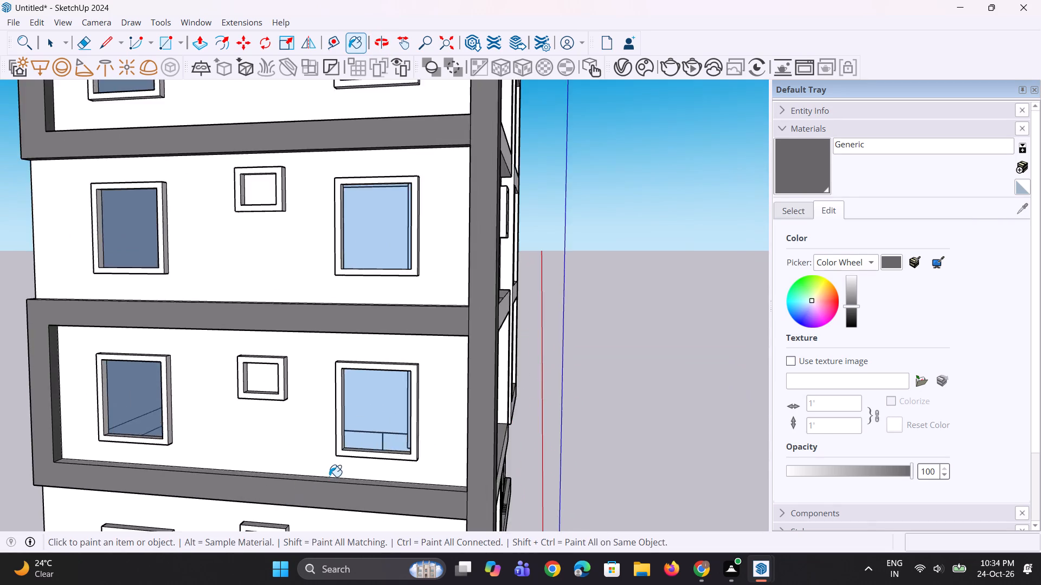
pyautogui.scroll(2, 329, 477)
pyautogui.click(333, 480)
# Paint the underside of the lower side-wall frame's bottom band and the column's inner return beneath it with Generic.
pyautogui.moveTo(346, 493); pyautogui.dragTo(422, 429, button='middle')
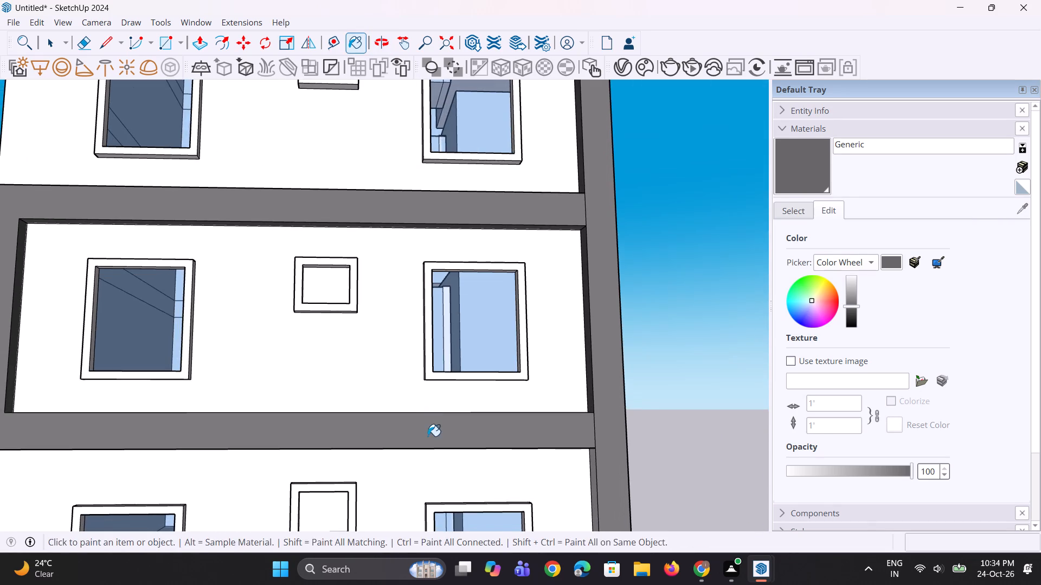
pyautogui.moveTo(428, 436); pyautogui.dragTo(564, 361, button='middle')
pyautogui.scroll(2, 523, 409)
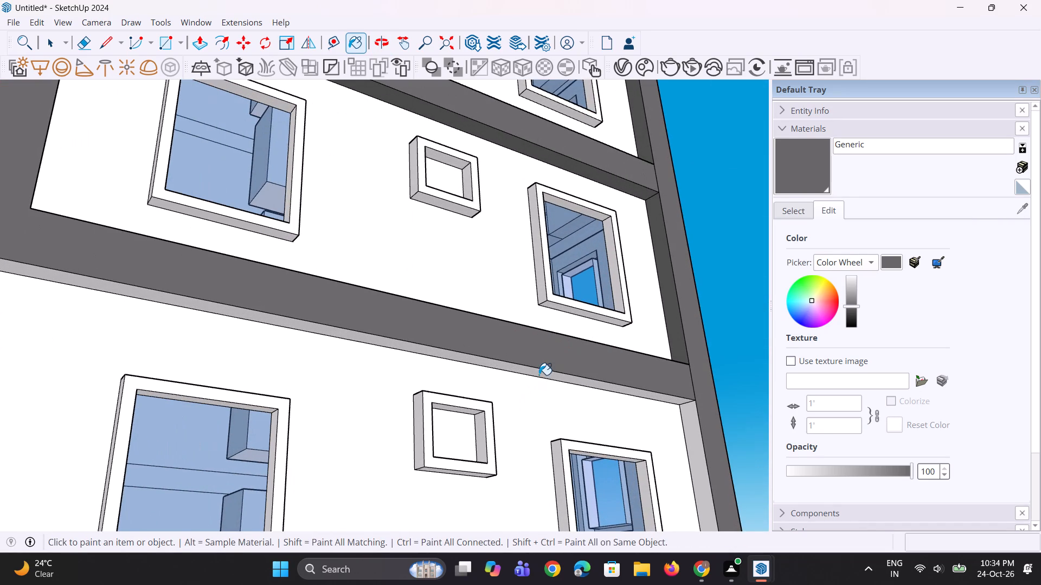
pyautogui.click(539, 373)
pyautogui.click(693, 440)
# Erase the vertical seam line on the roof band's front face beside the corner column.
pyautogui.moveTo(693, 440); pyautogui.dragTo(673, 451, button='middle')
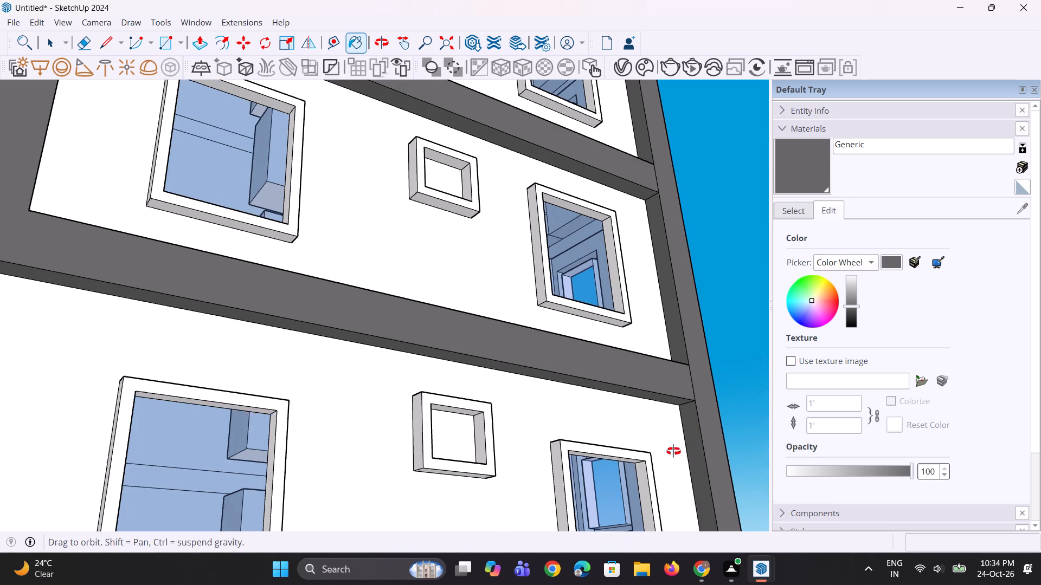
pyautogui.moveTo(673, 451); pyautogui.dragTo(622, 477, button='middle')
pyautogui.scroll(-4, 556, 436)
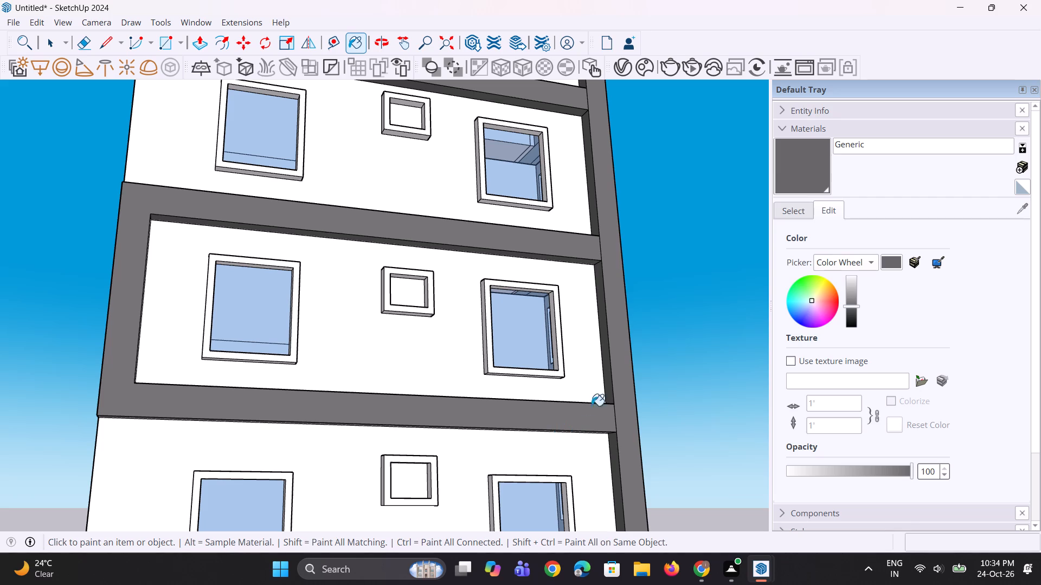
pyautogui.moveTo(563, 413); pyautogui.dragTo(551, 418, button='middle')
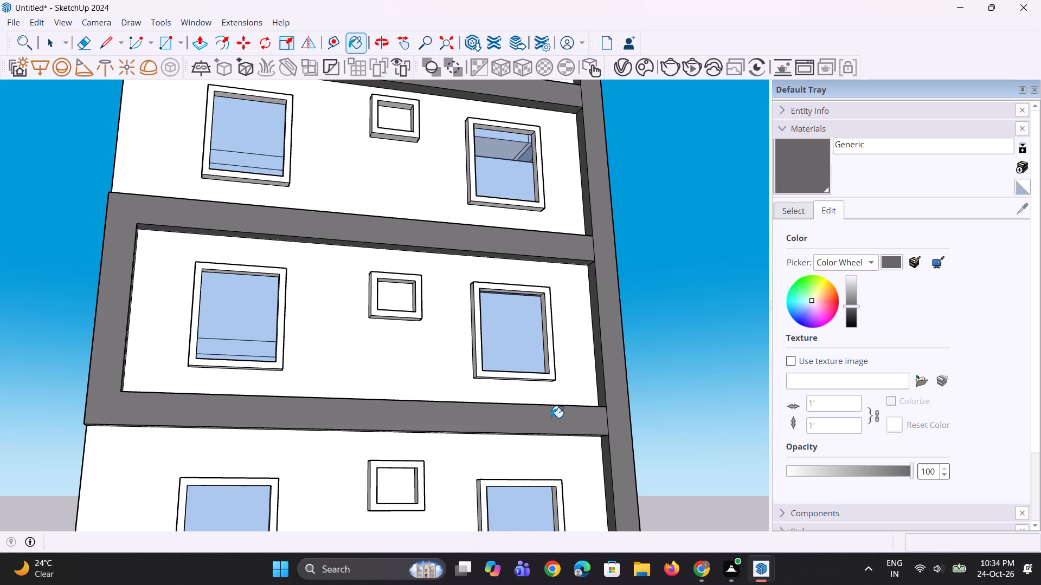
pyautogui.scroll(-7, 573, 419)
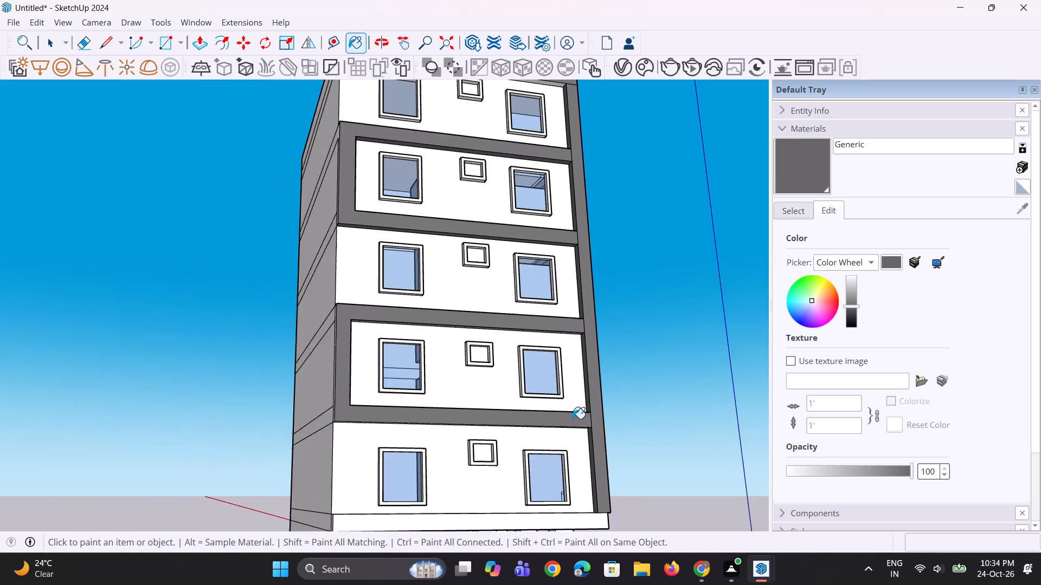
pyautogui.moveTo(557, 412); pyautogui.dragTo(447, 445, button='middle')
pyautogui.scroll(-5, 506, 431)
pyautogui.moveTo(577, 380); pyautogui.dragTo(300, 430, button='middle')
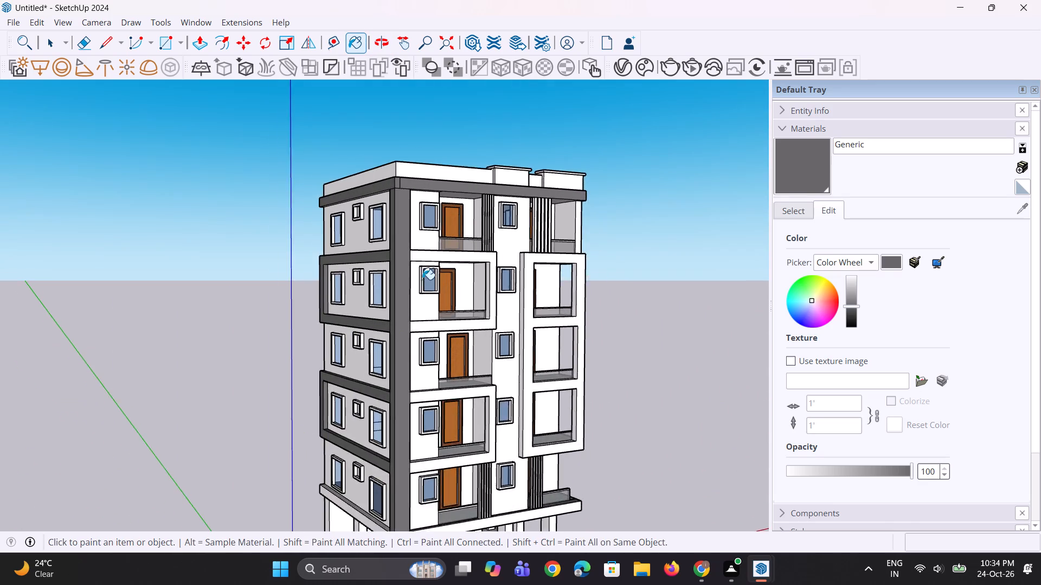
pyautogui.scroll(3, 425, 270)
pyautogui.moveTo(425, 245); pyautogui.dragTo(401, 264, button='middle')
pyautogui.scroll(5, 385, 115)
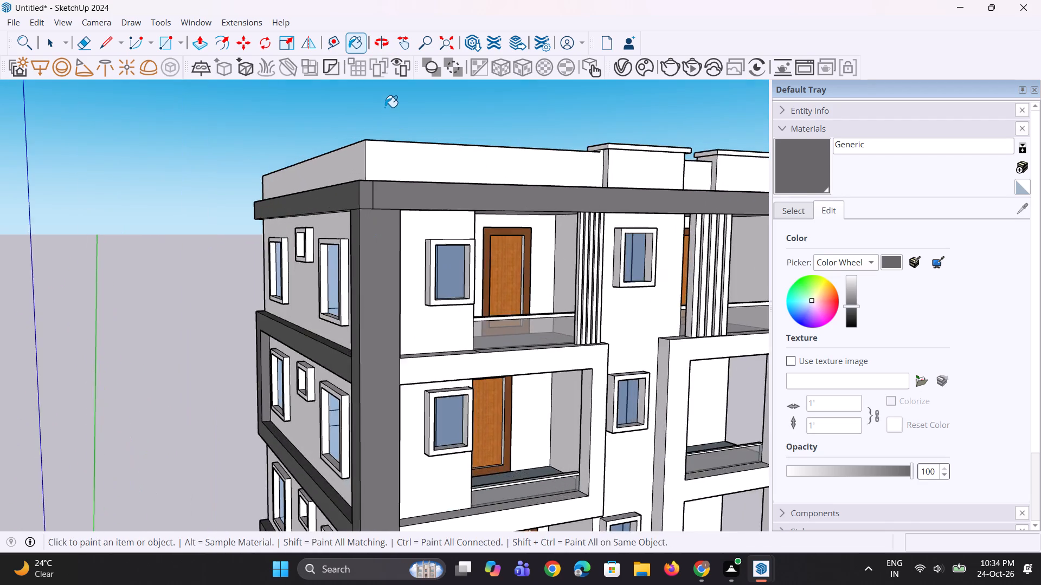
pyautogui.scroll(6, 380, 148)
pyautogui.press('e')
pyautogui.click(367, 209)
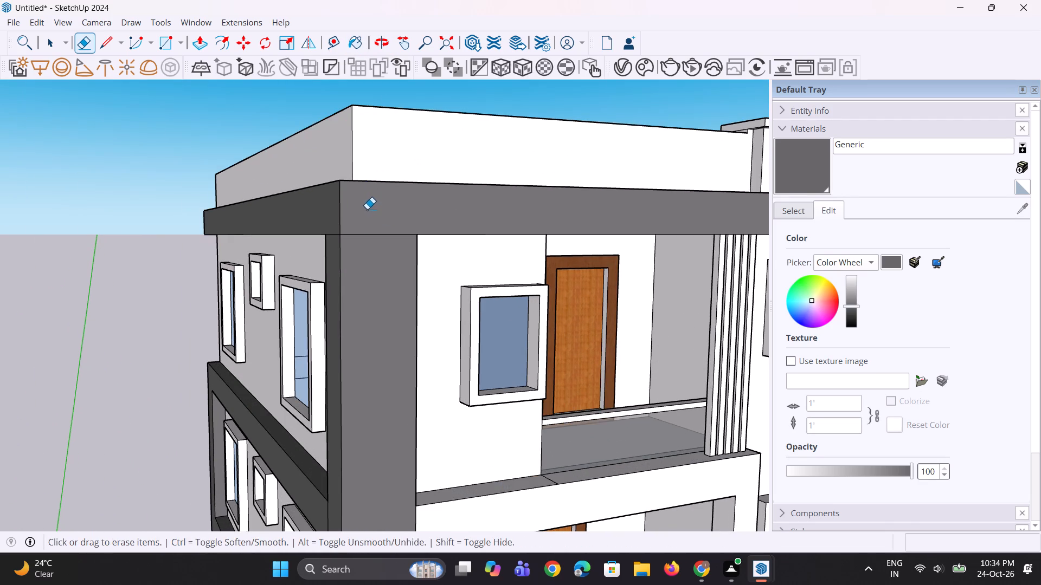
# Paint the front face of the upper balcony frame beside the corner column with the Generic material.
pyautogui.scroll(-10, 364, 195)
pyautogui.click(819, 180)
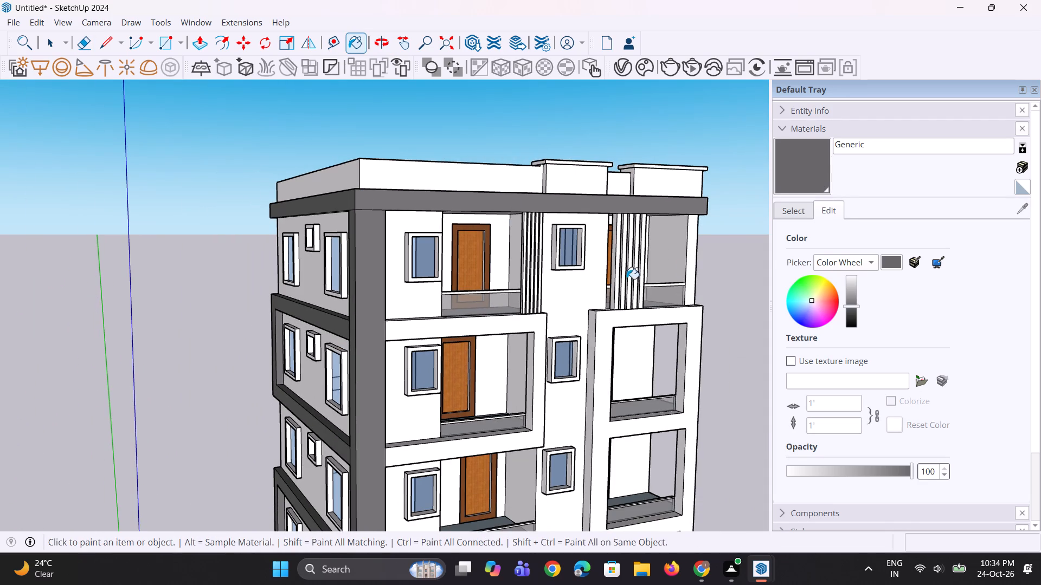
pyautogui.scroll(-4, 587, 268)
pyautogui.scroll(4, 566, 297)
pyautogui.click(547, 310)
# Paint both sections of the upper balcony frame's top ledge with Generic.
pyautogui.scroll(5, 547, 310)
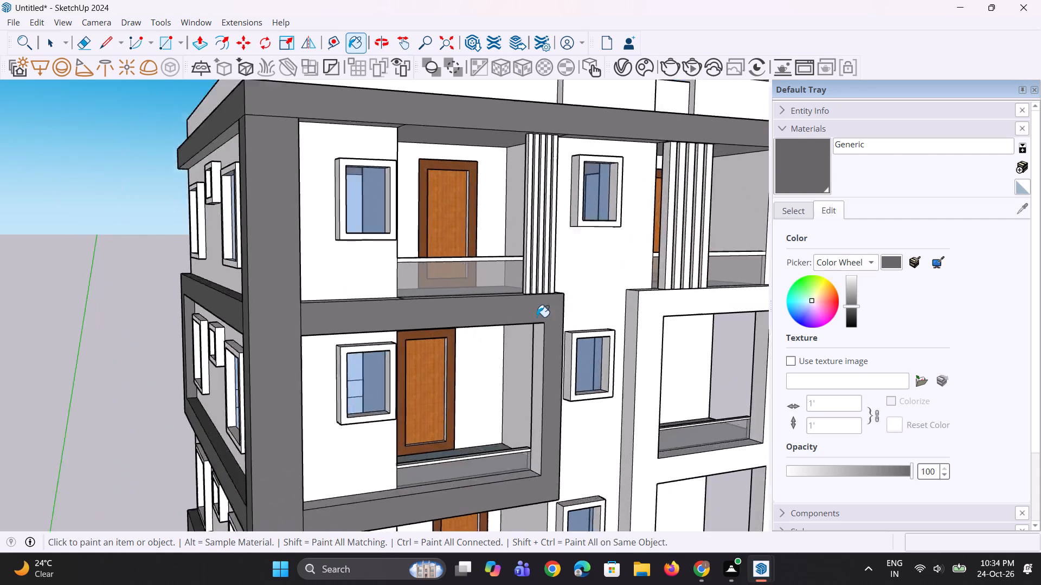
pyautogui.scroll(2, 537, 317)
pyautogui.moveTo(532, 313); pyautogui.dragTo(535, 428, button='middle')
pyautogui.scroll(2, 494, 352)
pyautogui.click(492, 345)
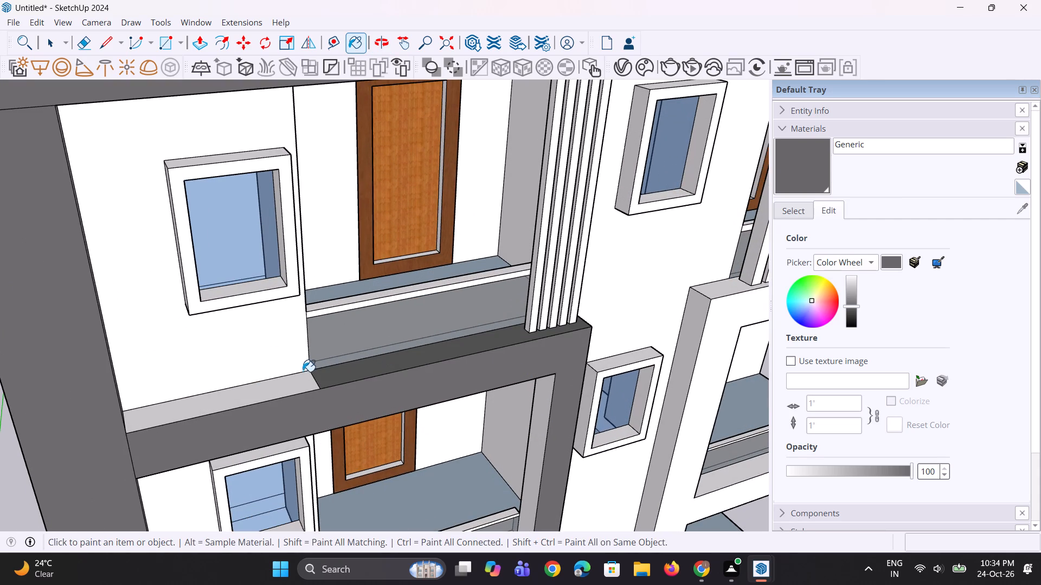
pyautogui.click(304, 382)
# Paint the upper balcony frame's inner side reveal and inner bottom ledge with Generic.
pyautogui.scroll(-5, 312, 336)
pyautogui.moveTo(483, 421); pyautogui.dragTo(507, 300, button='middle')
pyautogui.scroll(1, 483, 421)
pyautogui.click(477, 327)
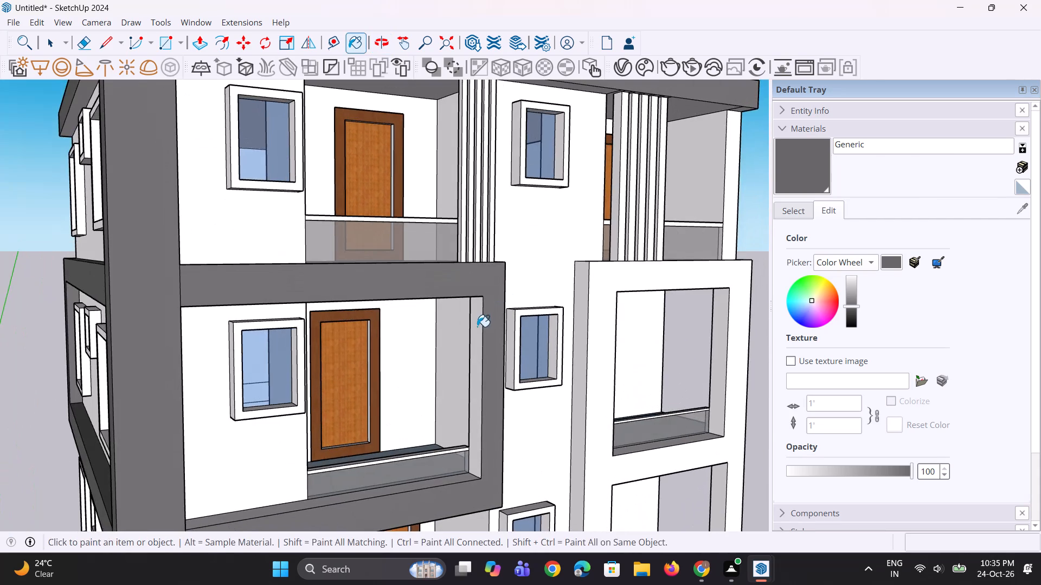
pyautogui.scroll(-5, 475, 268)
pyautogui.moveTo(468, 406); pyautogui.dragTo(346, 426, button='middle')
pyautogui.scroll(4, 344, 424)
pyautogui.click(352, 408)
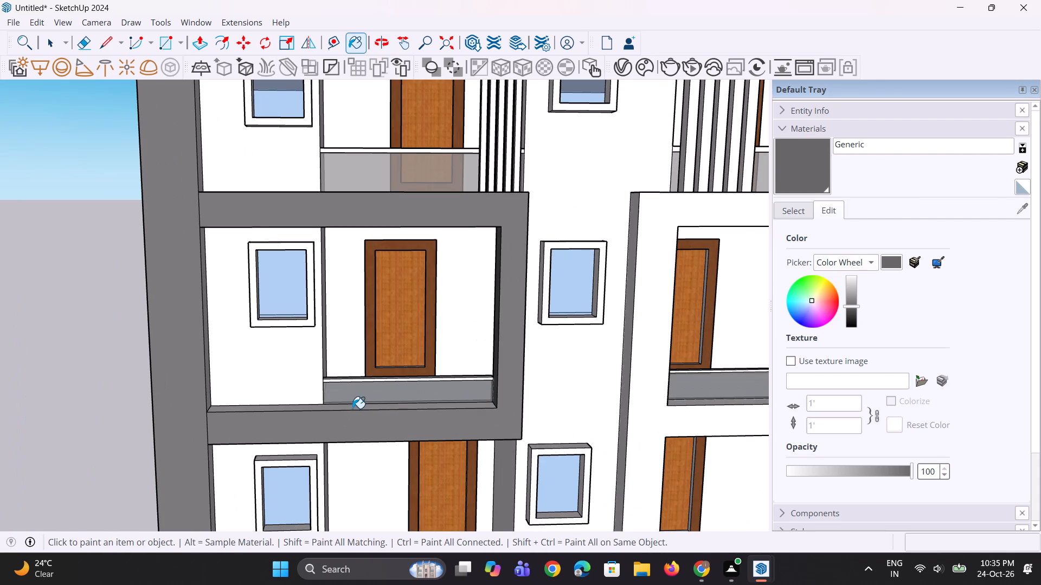
# Paint the upper balcony frame's outer side face and the underside of its bottom band with Generic.
pyautogui.moveTo(475, 426); pyautogui.dragTo(305, 387, button='middle')
pyautogui.scroll(1, 301, 370)
pyautogui.scroll(2, 388, 343)
pyautogui.click(442, 368)
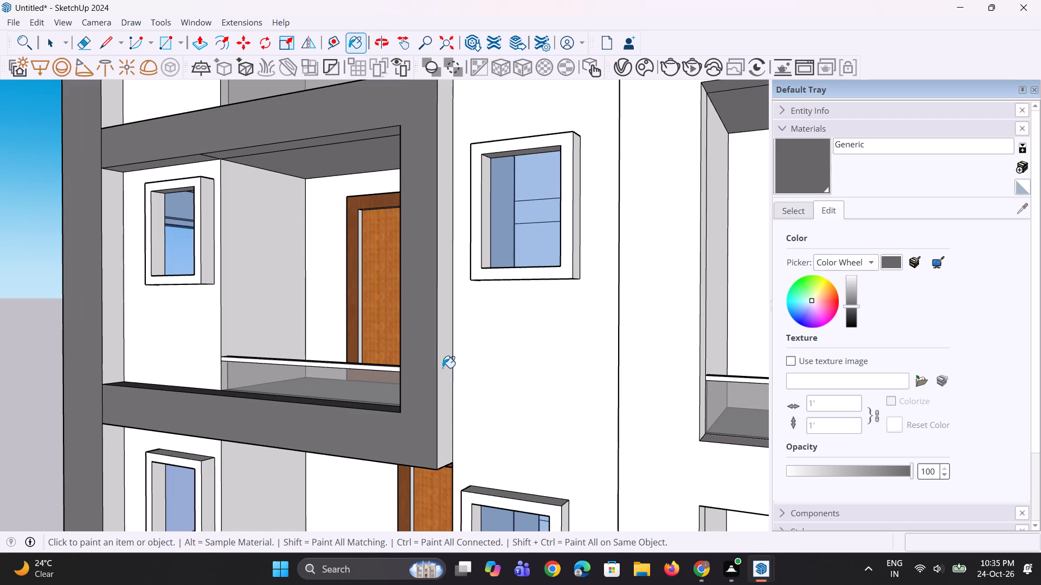
pyautogui.moveTo(427, 295); pyautogui.dragTo(420, 411, button='middle')
pyautogui.scroll(-5, 453, 303)
pyautogui.moveTo(417, 494); pyautogui.dragTo(570, 158, button='middle')
pyautogui.scroll(1, 526, 271)
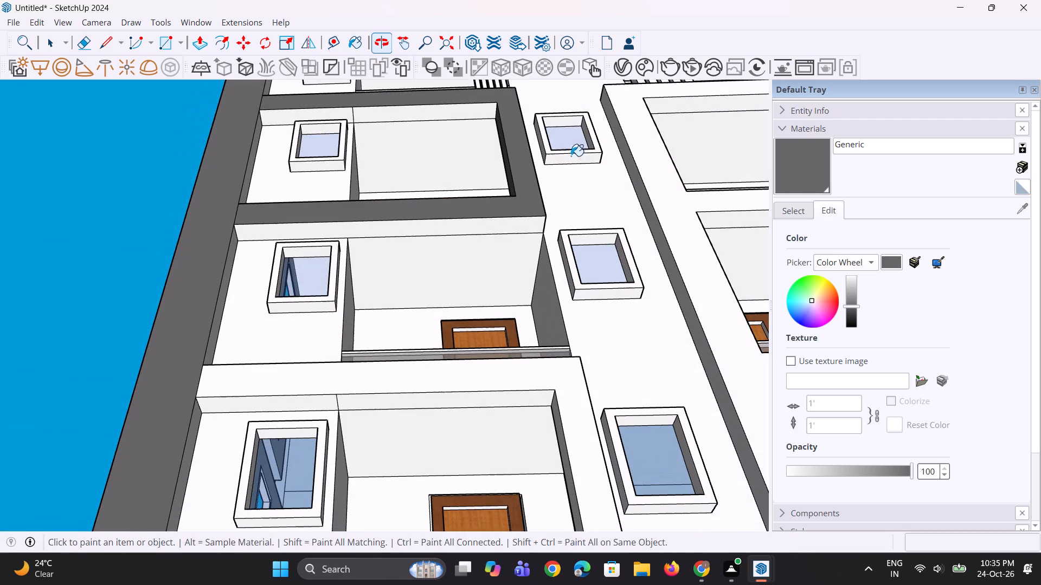
pyautogui.click(528, 221)
# Paint the front face of the lower balcony frame beside the corner column with Generic.
pyautogui.scroll(-5, 362, 237)
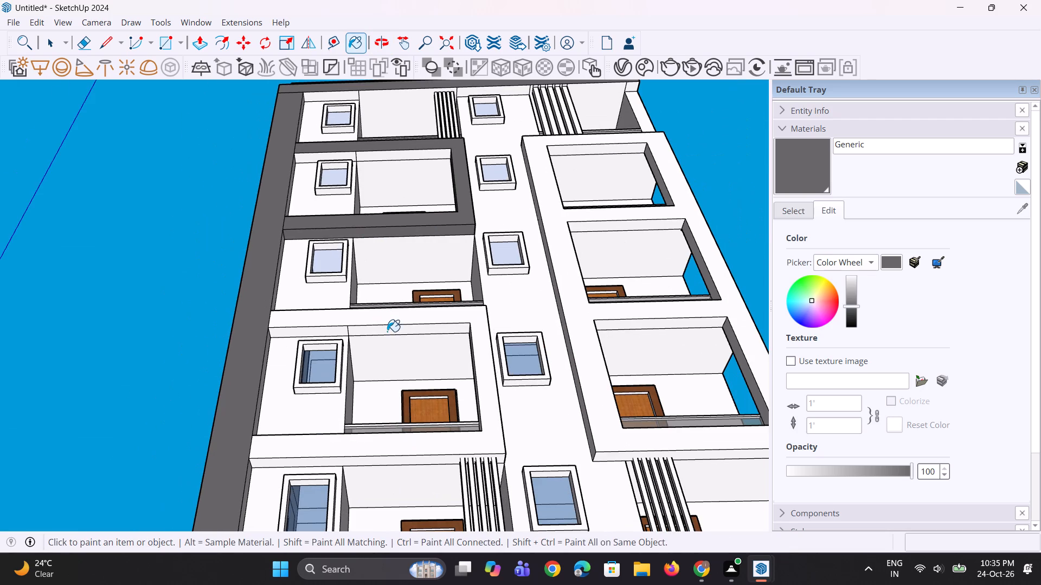
pyautogui.click(408, 317)
# Paint both underside sections of the lower balcony frame's top band and its inner side reveal with Generic.
pyautogui.moveTo(463, 349); pyautogui.dragTo(464, 416, button='middle')
pyautogui.scroll(4, 468, 383)
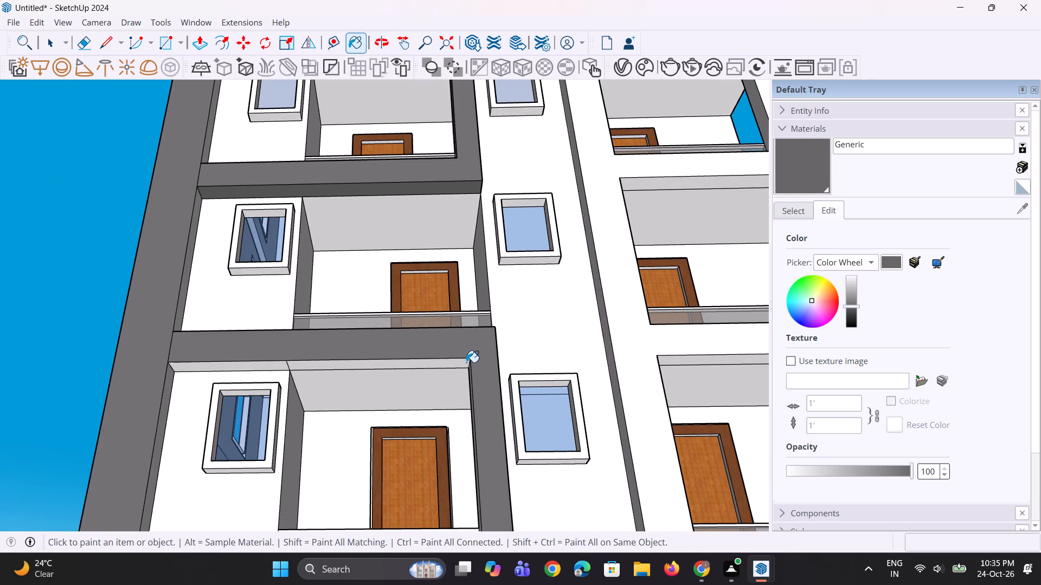
pyautogui.click(466, 362)
pyautogui.scroll(3, 333, 365)
pyautogui.click(265, 363)
pyautogui.moveTo(410, 371); pyautogui.dragTo(532, 355, button='middle')
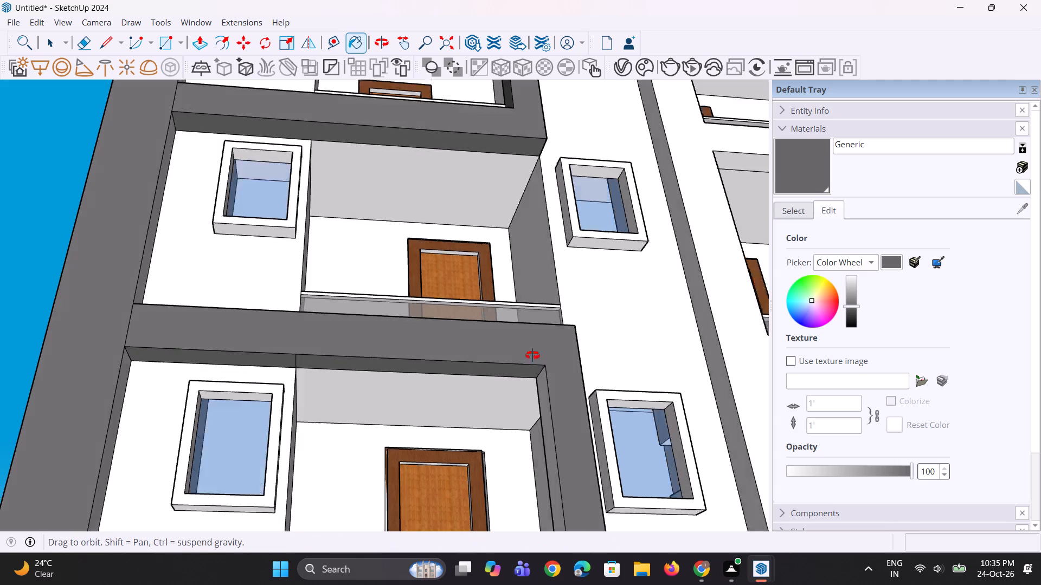
pyautogui.moveTo(532, 355); pyautogui.dragTo(566, 340, button='middle')
pyautogui.click(583, 409)
# Paint both sections of the lower balcony frame's top ledge with Generic.
pyautogui.scroll(-5, 542, 340)
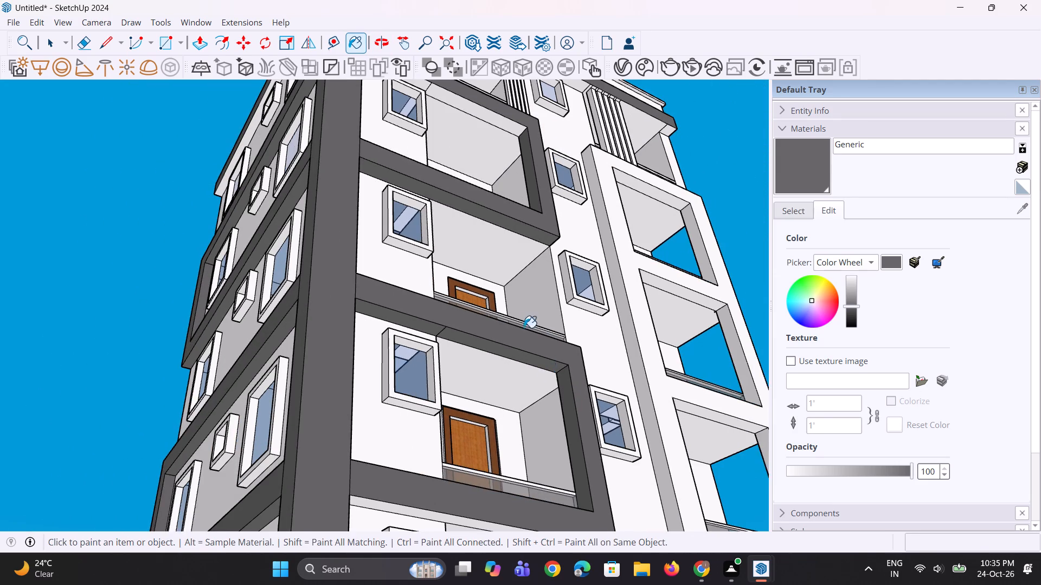
pyautogui.scroll(-1, 523, 327)
pyautogui.moveTo(523, 327); pyautogui.dragTo(399, 491, button='middle')
pyautogui.scroll(2, 391, 417)
pyautogui.moveTo(390, 413); pyautogui.dragTo(390, 502, button='middle')
pyautogui.click(419, 456)
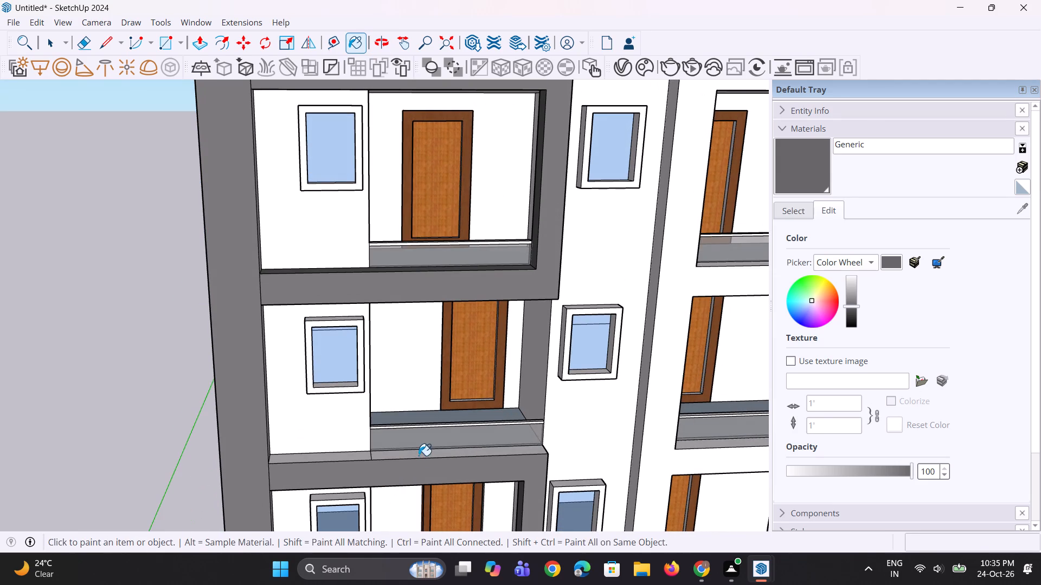
pyautogui.click(357, 457)
# Paint the lower balcony frame's outer side face with Generic.
pyautogui.scroll(-5, 357, 405)
pyautogui.moveTo(570, 495); pyautogui.dragTo(451, 487, button='middle')
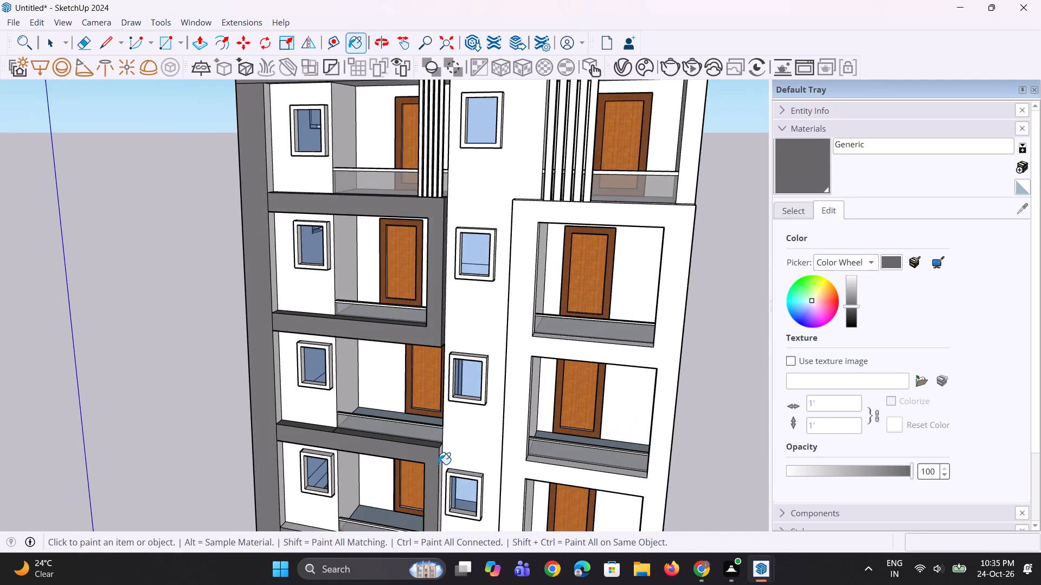
pyautogui.scroll(3, 438, 464)
pyautogui.click(442, 462)
# Paint the underside of the lower balcony frame's bottom band with Generic.
pyautogui.scroll(-9, 464, 425)
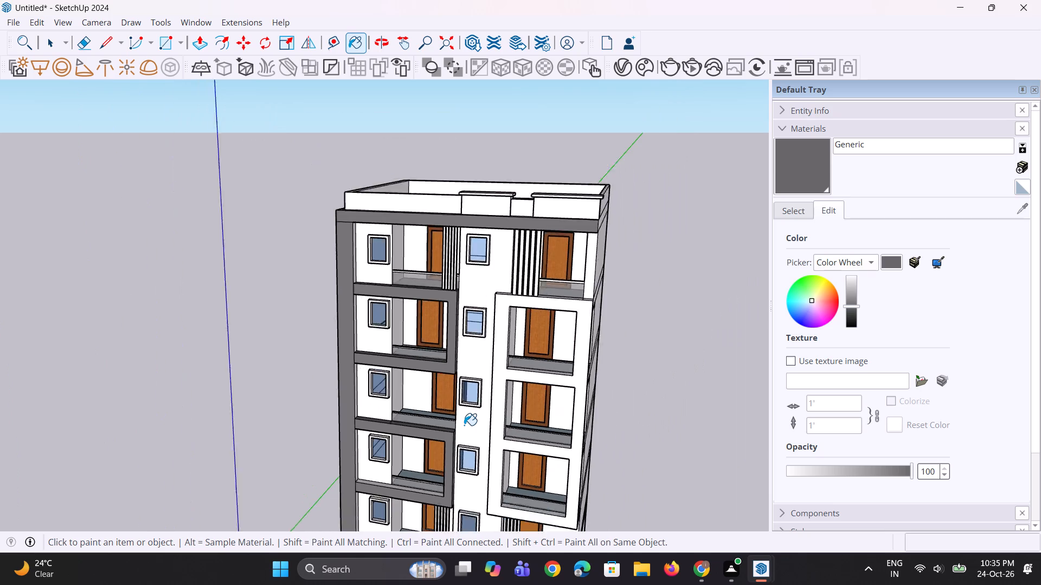
pyautogui.scroll(-2, 464, 425)
pyautogui.scroll(-5, 470, 348)
pyautogui.scroll(1, 449, 426)
pyautogui.moveTo(449, 426); pyautogui.dragTo(473, 376, button='middle')
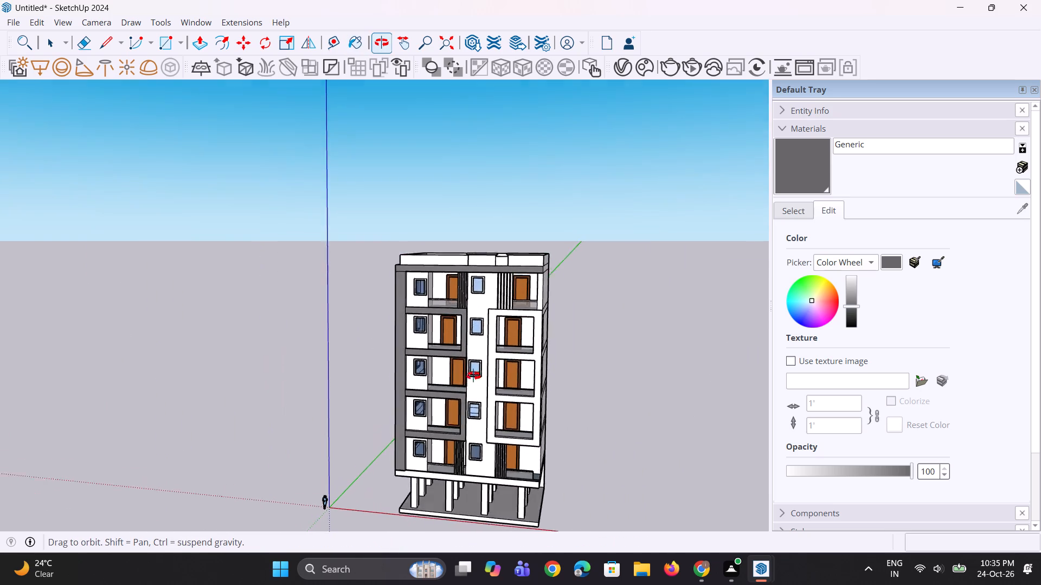
pyautogui.moveTo(473, 376); pyautogui.dragTo(483, 353, button='middle')
pyautogui.scroll(1, 449, 503)
pyautogui.moveTo(449, 503); pyautogui.dragTo(483, 349, button='middle')
pyautogui.scroll(5, 456, 408)
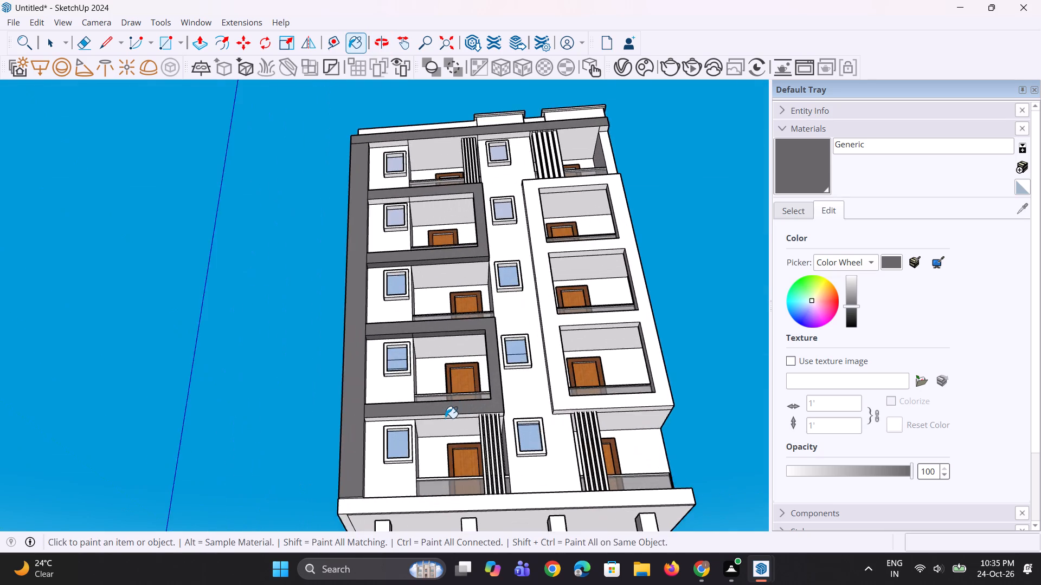
pyautogui.scroll(4, 445, 418)
pyautogui.click(447, 415)
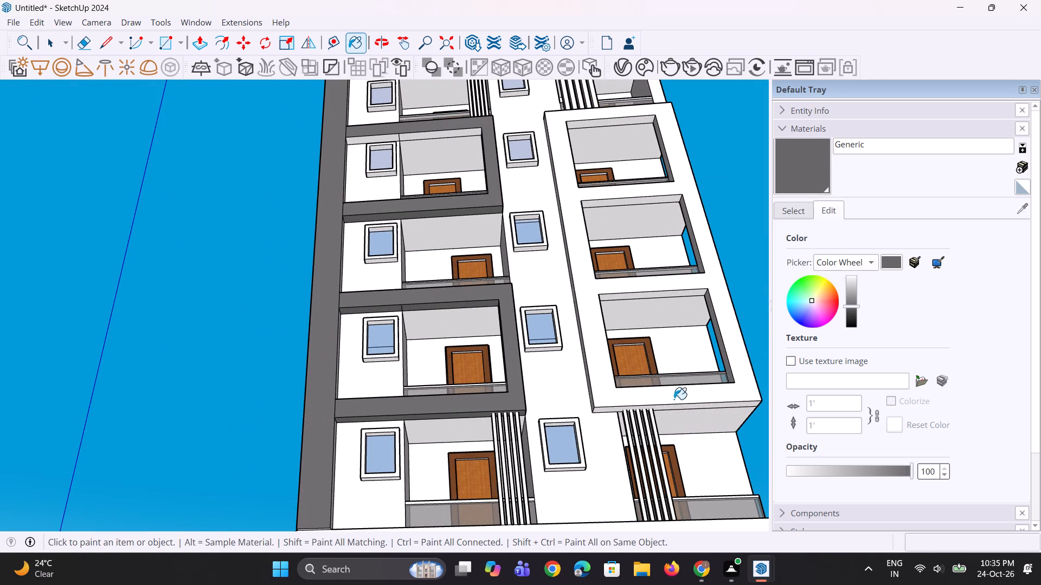
# Paint the front face of the tall three-bay balcony frame with Generic.
pyautogui.click(674, 399)
# Paint the underside of the three-bay frame's bottom band and the head of its lowest opening with Generic.
pyautogui.moveTo(643, 404); pyautogui.dragTo(645, 360, button='middle')
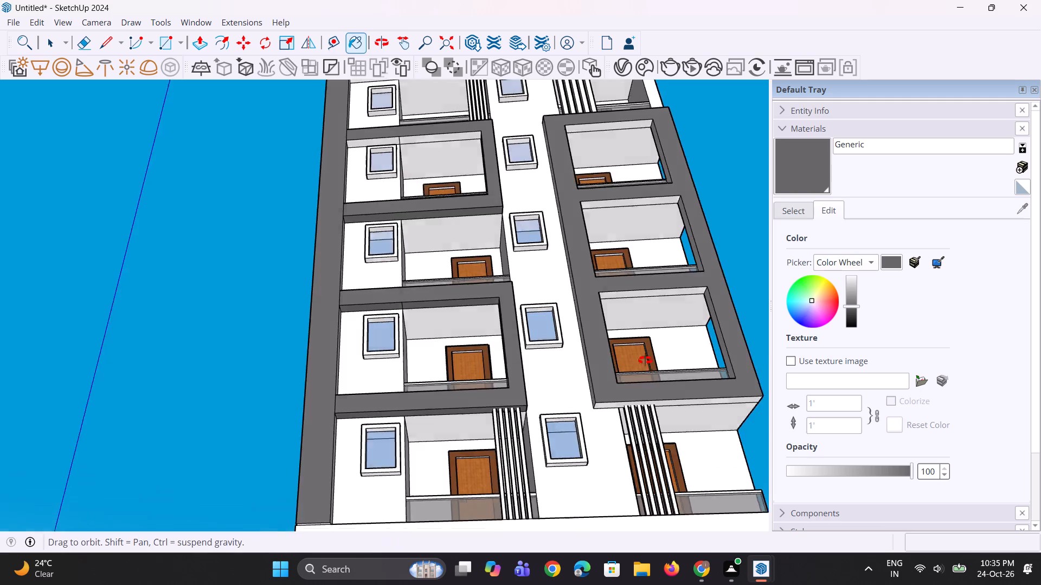
pyautogui.moveTo(645, 360); pyautogui.dragTo(646, 320, button='middle')
pyautogui.scroll(2, 687, 348)
pyautogui.click(688, 357)
pyautogui.moveTo(616, 359); pyautogui.dragTo(578, 430, button='middle')
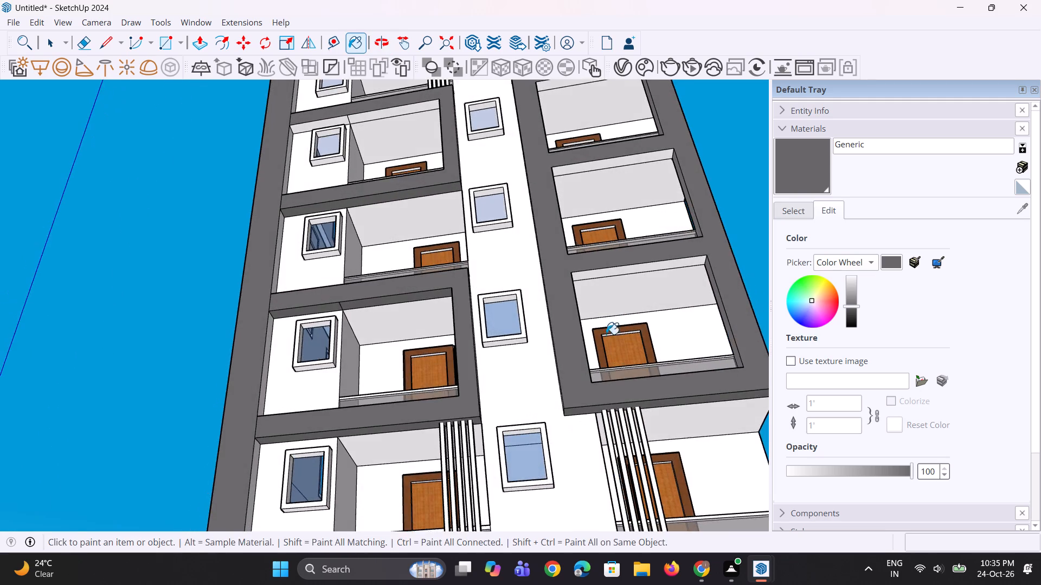
pyautogui.scroll(4, 613, 311)
pyautogui.click(622, 250)
# Paint the inner bottom ledge of the three-bay frame's middle opening with Generic.
pyautogui.scroll(-5, 622, 250)
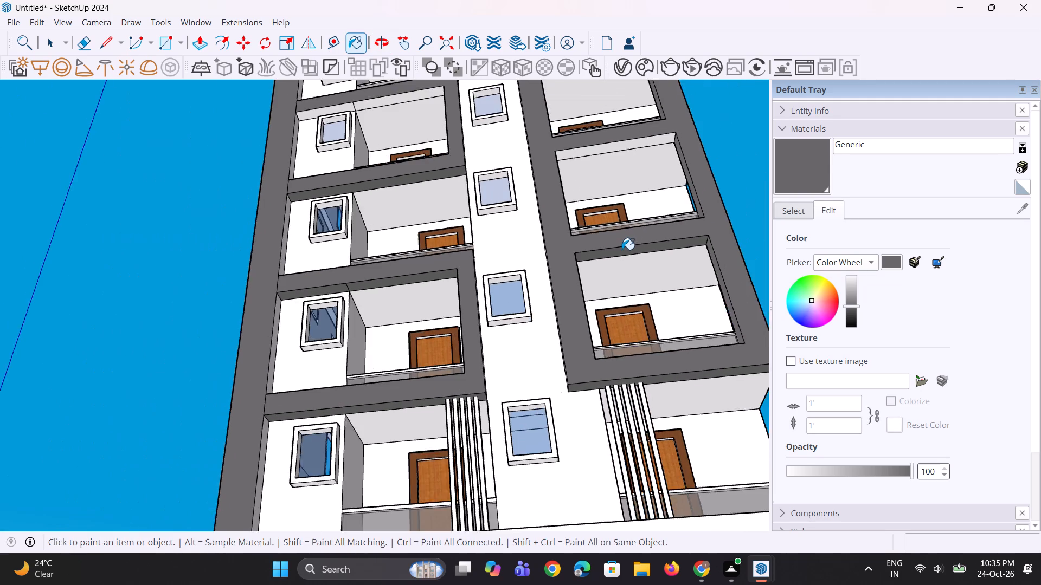
pyautogui.scroll(-3, 622, 250)
pyautogui.moveTo(661, 185); pyautogui.dragTo(649, 289, button='middle')
pyautogui.scroll(3, 657, 235)
pyautogui.moveTo(621, 276); pyautogui.dragTo(641, 441, button='middle')
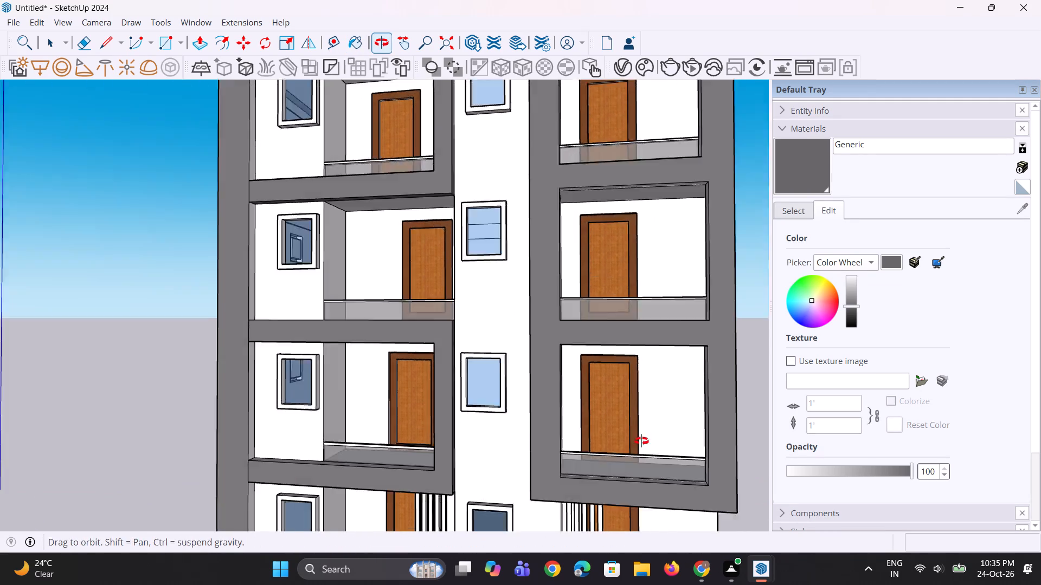
pyautogui.moveTo(641, 441); pyautogui.dragTo(650, 464, button='middle')
pyautogui.scroll(3, 650, 409)
pyautogui.click(664, 373)
# Paint the three-bay frame's outer side face, toward the central window strip, with Generic.
pyautogui.moveTo(504, 359); pyautogui.dragTo(637, 313, button='middle')
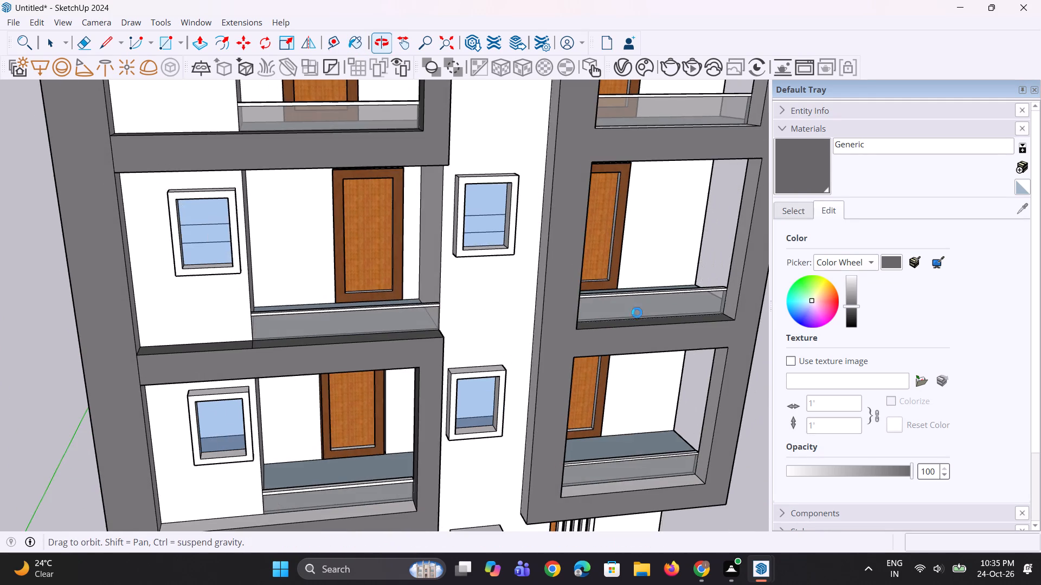
pyautogui.click(539, 288)
pyautogui.scroll(-5, 501, 368)
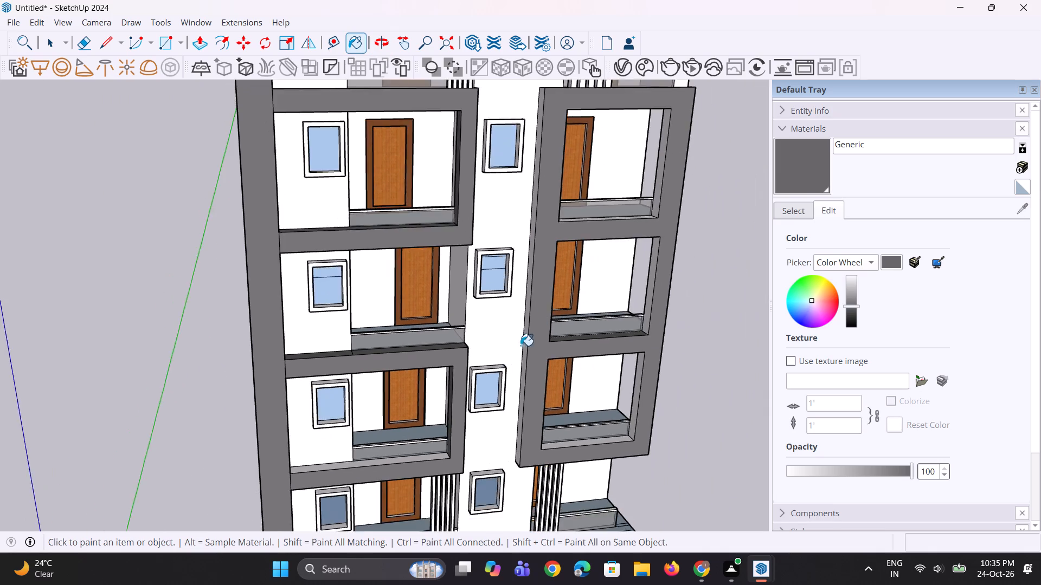
pyautogui.scroll(7, 539, 318)
pyautogui.click(517, 285)
# Paint the inner bottom ledges of the three-bay frame's top and middle openings with Generic.
pyautogui.moveTo(539, 308); pyautogui.dragTo(429, 315, button='middle')
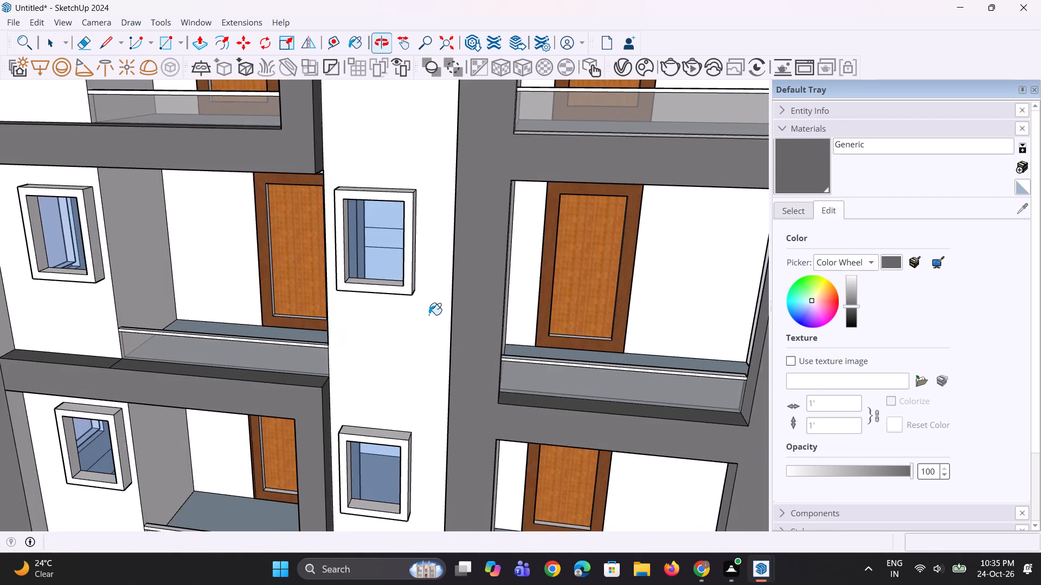
pyautogui.scroll(-5, 431, 315)
pyautogui.moveTo(549, 219); pyautogui.dragTo(548, 330, button='middle')
pyautogui.scroll(2, 565, 309)
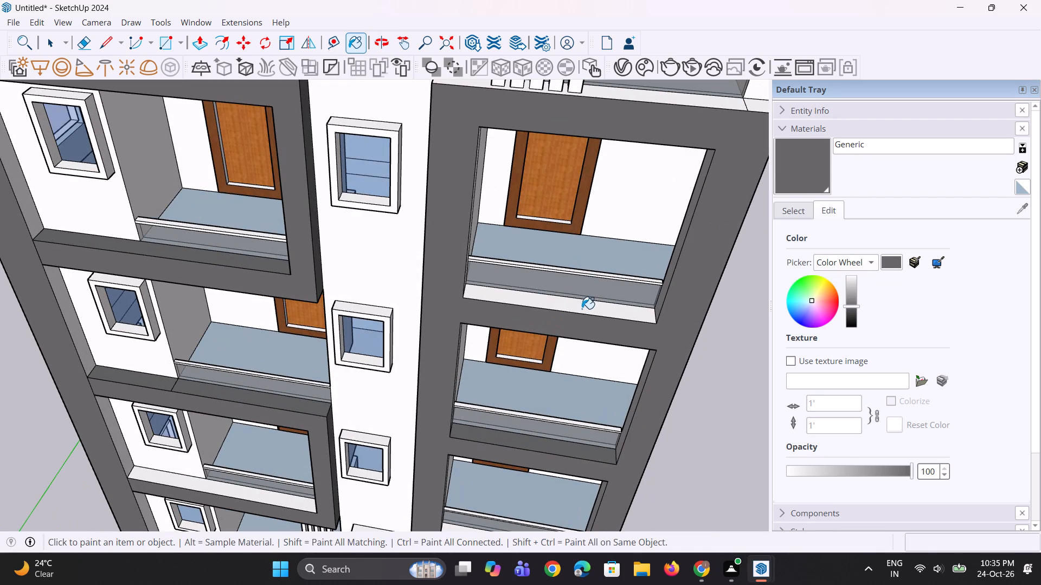
pyautogui.click(583, 307)
pyautogui.scroll(3, 544, 446)
pyautogui.click(543, 450)
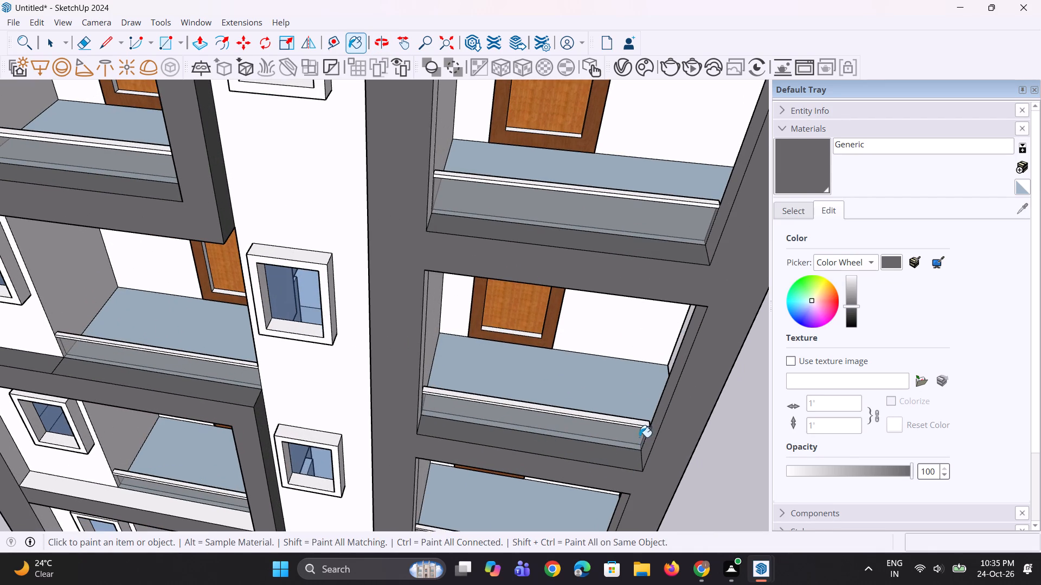
# Paint the head undersides of the three-bay frame's top and middle openings with Generic.
pyautogui.moveTo(634, 439); pyautogui.dragTo(554, 420, button='middle')
pyautogui.scroll(1, 577, 431)
pyautogui.scroll(-5, 425, 353)
pyautogui.moveTo(454, 366); pyautogui.dragTo(514, 297, button='middle')
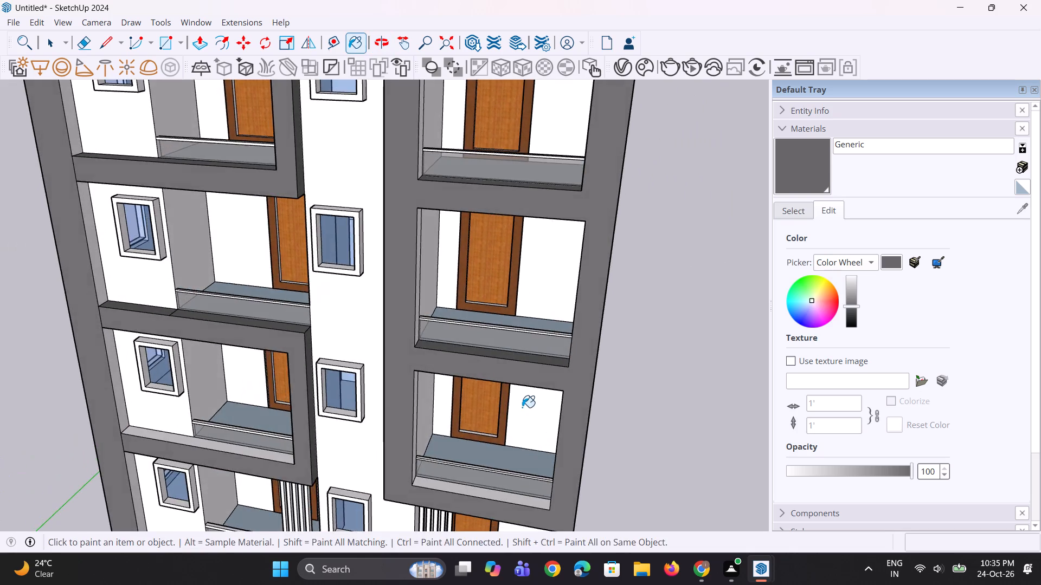
pyautogui.scroll(-5, 522, 408)
pyautogui.moveTo(531, 365); pyautogui.dragTo(623, 165, button='middle')
pyautogui.scroll(1, 622, 165)
pyautogui.scroll(6, 570, 155)
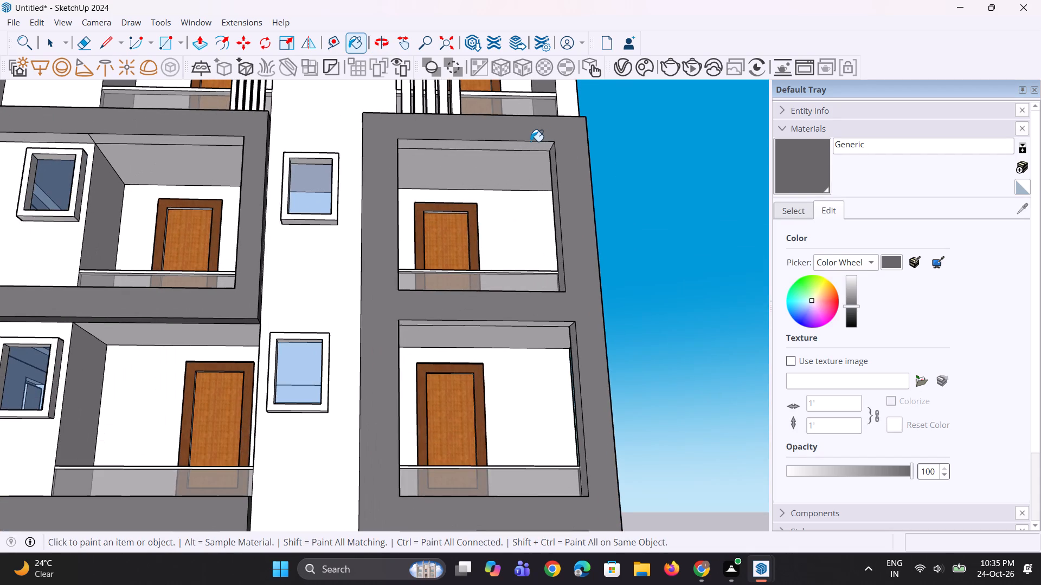
pyautogui.click(531, 149)
pyautogui.moveTo(489, 316); pyautogui.dragTo(515, 227, button='middle')
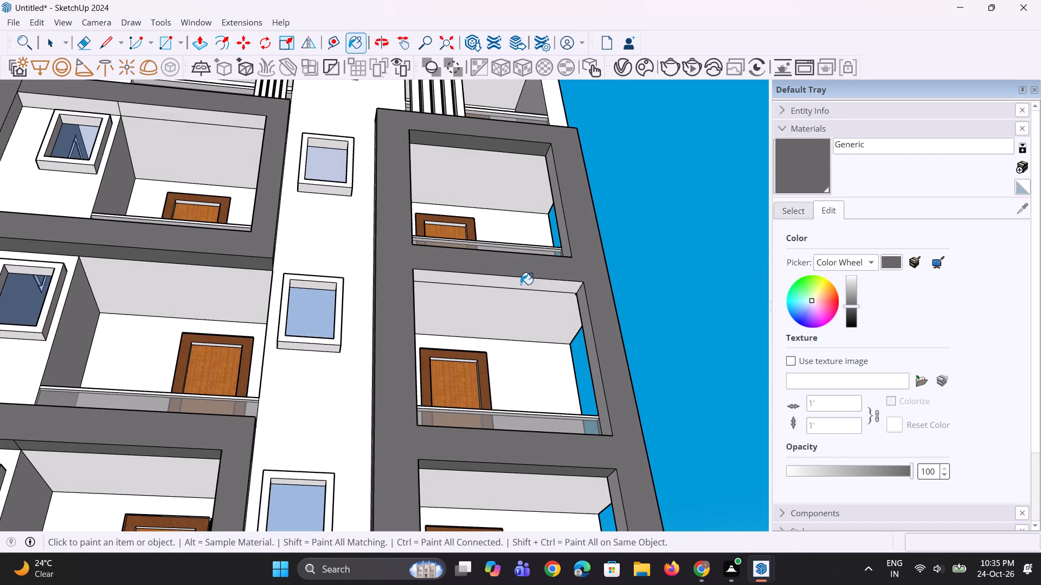
pyautogui.click(520, 284)
# Paint the inner side reveals nearest the central window strip in the three-bay frame's top and middle openings with Generic.
pyautogui.scroll(-5, 530, 246)
pyautogui.scroll(1, 577, 388)
pyautogui.moveTo(552, 400); pyautogui.dragTo(525, 469, button='middle')
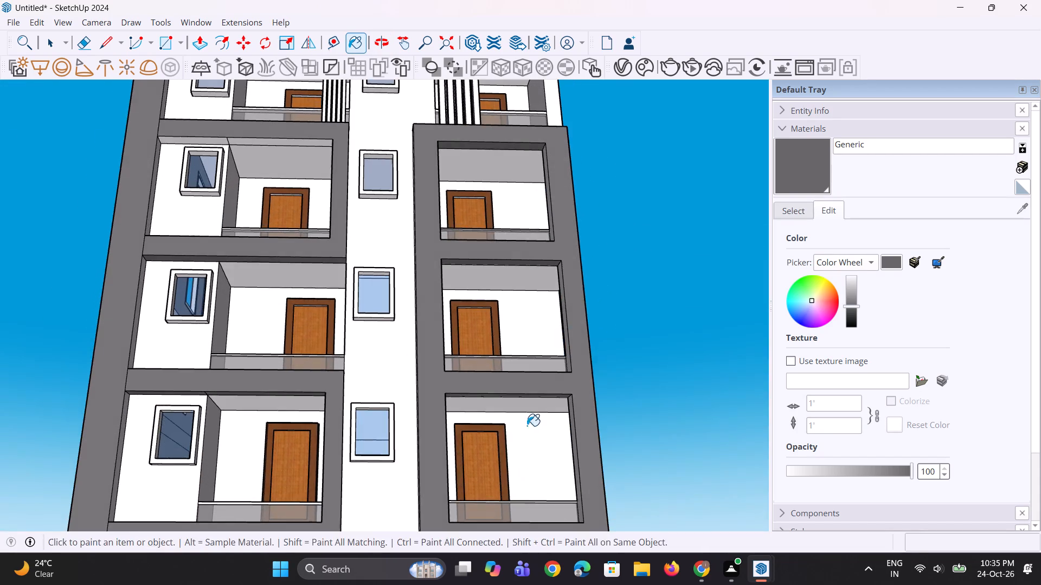
pyautogui.moveTo(508, 276); pyautogui.dragTo(383, 339, button='middle')
pyautogui.scroll(2, 407, 240)
pyautogui.click(396, 227)
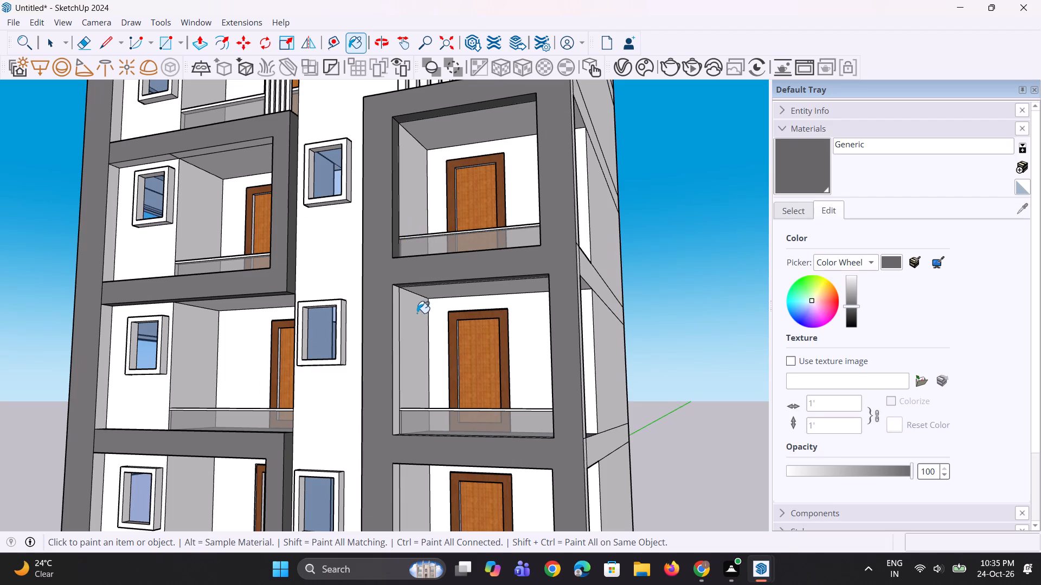
pyautogui.click(396, 317)
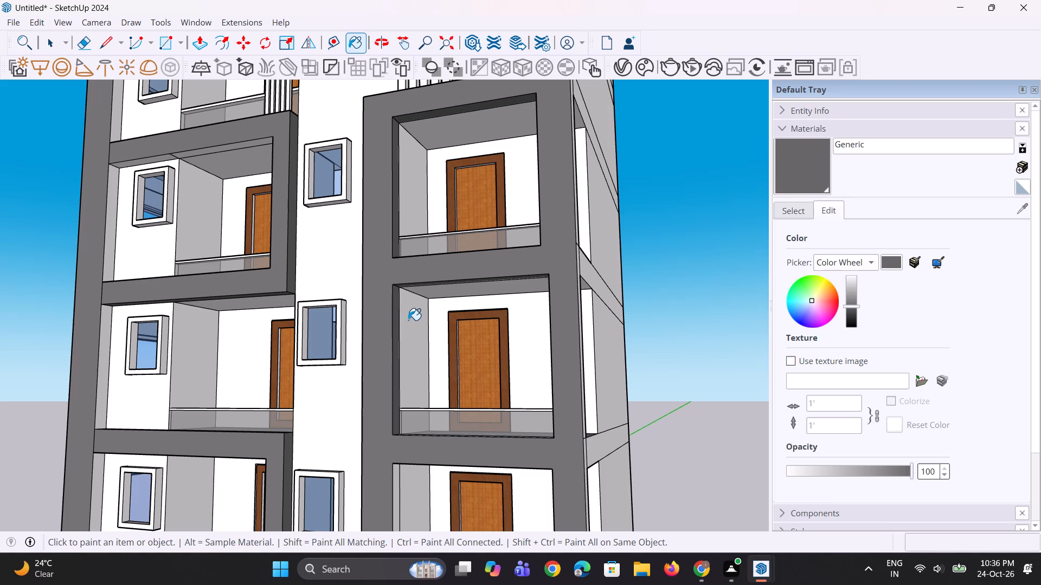
# Paint the inner side reveals at the building's outer edge in the three-bay frame's top and middle openings with Generic.
pyautogui.scroll(-4, 408, 320)
pyautogui.moveTo(410, 323); pyautogui.dragTo(550, 311, button='middle')
pyautogui.scroll(3, 587, 246)
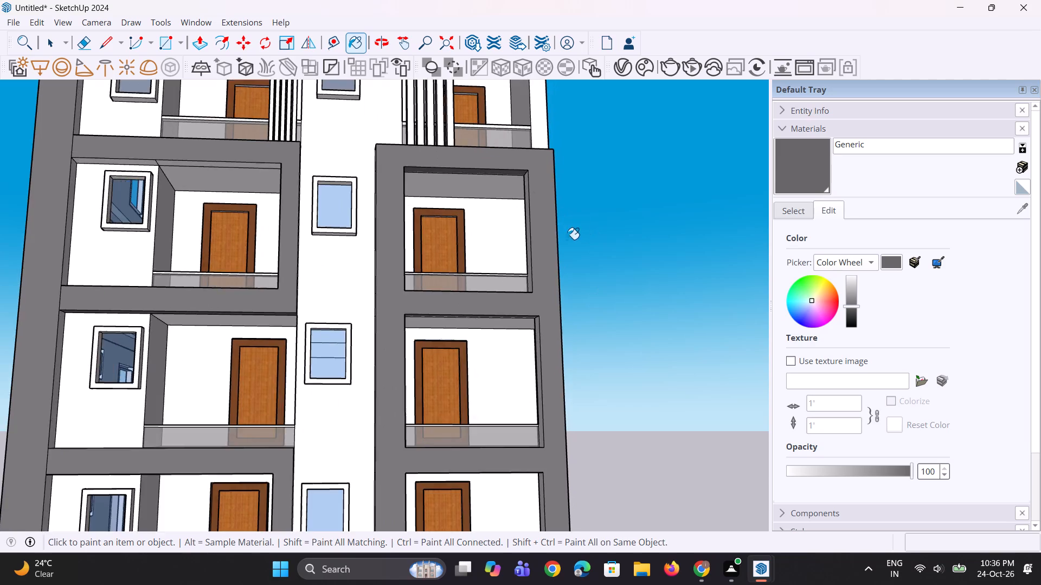
pyautogui.scroll(4, 549, 251)
pyautogui.moveTo(535, 261); pyautogui.dragTo(622, 292, button='middle')
pyautogui.scroll(1, 557, 287)
pyautogui.click(547, 290)
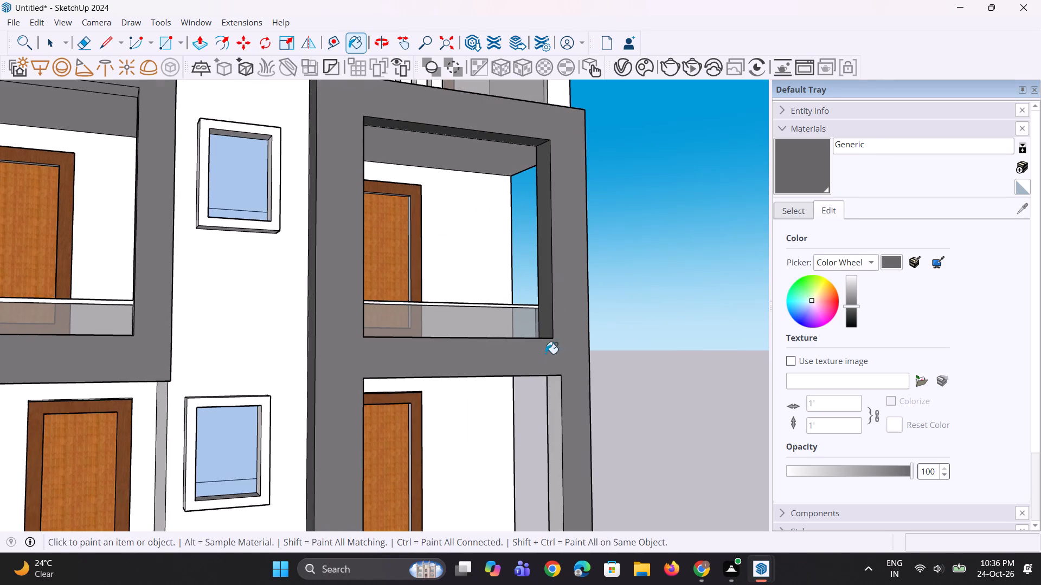
pyautogui.click(556, 396)
pyautogui.moveTo(512, 294); pyautogui.dragTo(454, 428, button='middle')
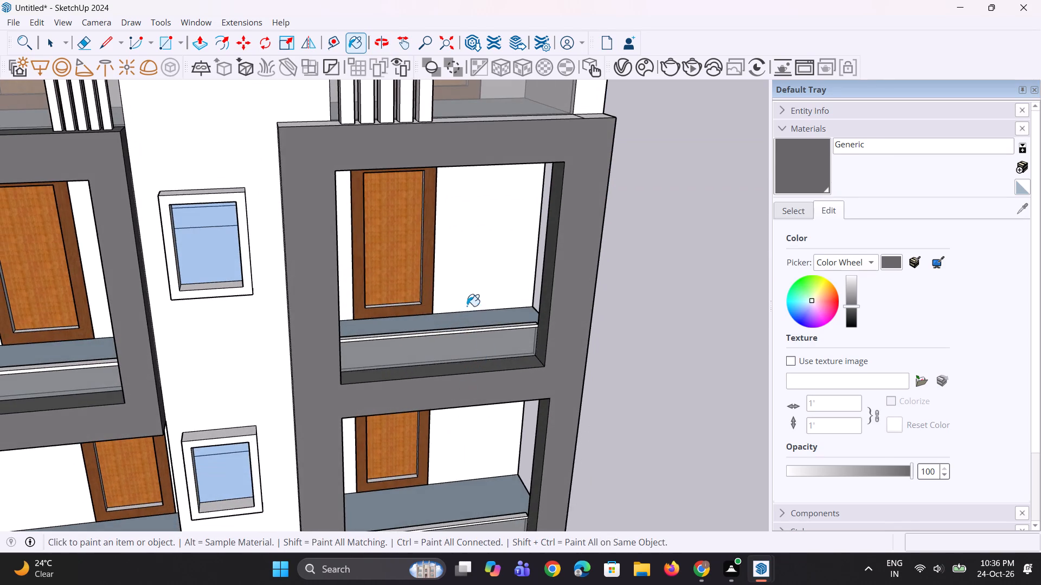
# Paint the top ledge of the three-bay balcony frame, including its outer corner piece, with Generic.
pyautogui.scroll(-5, 467, 306)
pyautogui.moveTo(475, 304); pyautogui.dragTo(336, 454, button='middle')
pyautogui.scroll(1, 447, 167)
pyautogui.scroll(2, 367, 344)
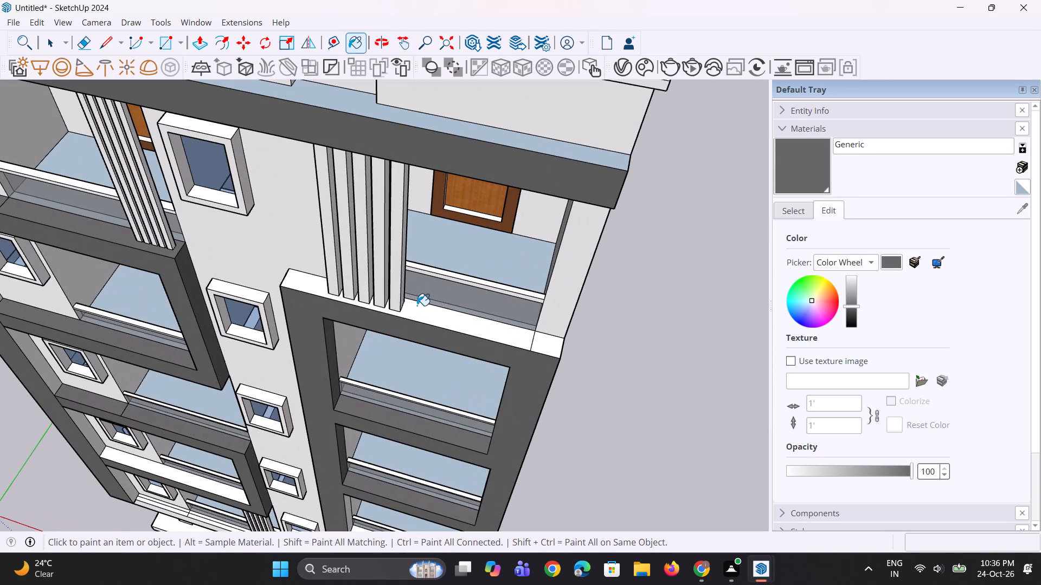
pyautogui.click(416, 314)
pyautogui.moveTo(315, 337); pyautogui.dragTo(539, 313, button='middle')
pyautogui.moveTo(539, 313); pyautogui.dragTo(322, 269, button='middle')
pyautogui.scroll(2, 611, 303)
pyautogui.click(552, 232)
# Paint the outer side face of the three-bay frame at the building's edge with Generic over its full height.
pyautogui.moveTo(608, 324); pyautogui.dragTo(488, 310, button='middle')
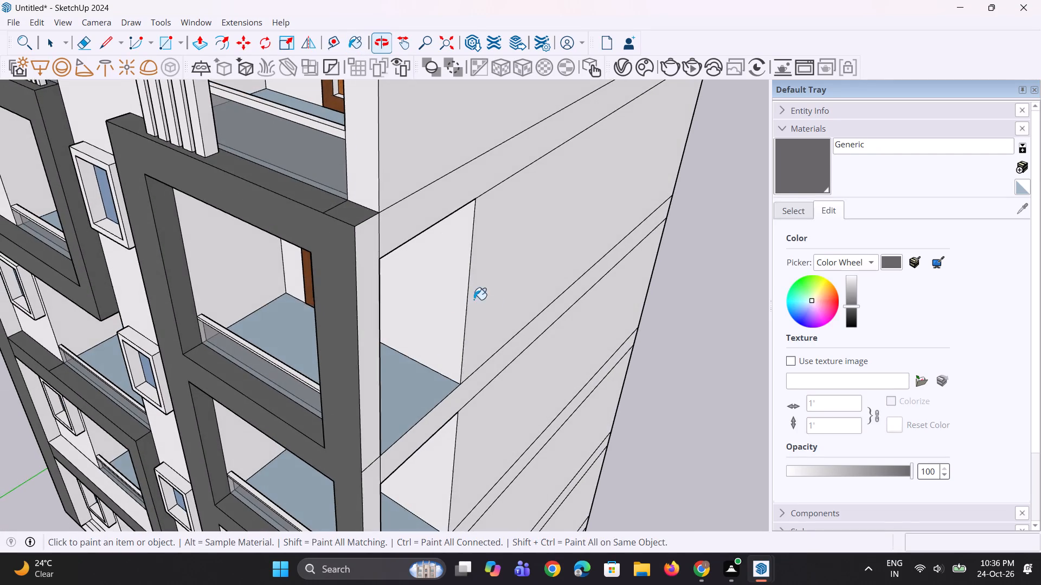
pyautogui.click(375, 337)
pyautogui.scroll(-6, 375, 336)
pyautogui.scroll(2, 391, 477)
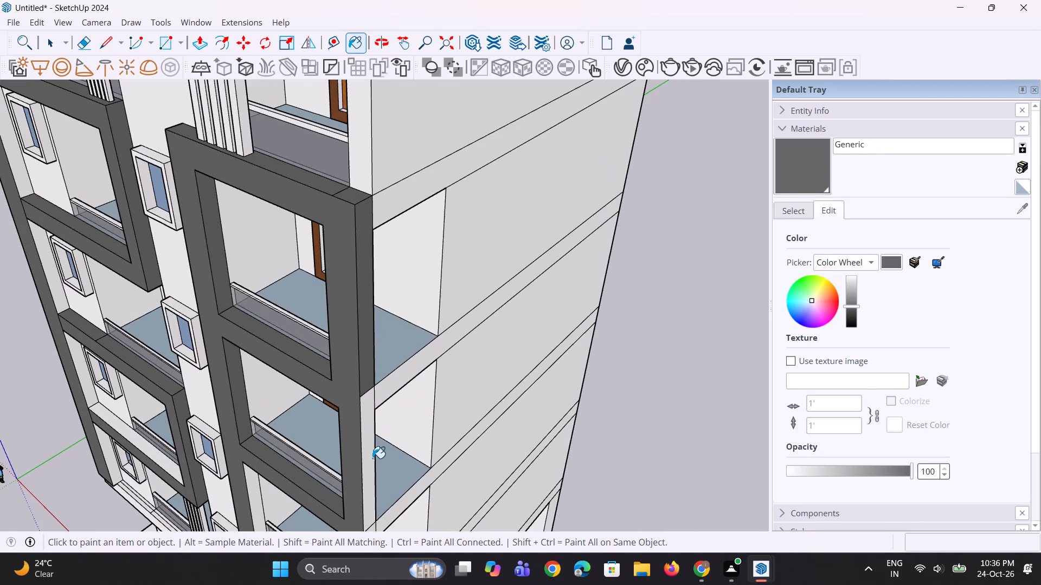
pyautogui.click(372, 448)
pyautogui.scroll(-10, 396, 270)
pyautogui.scroll(6, 404, 422)
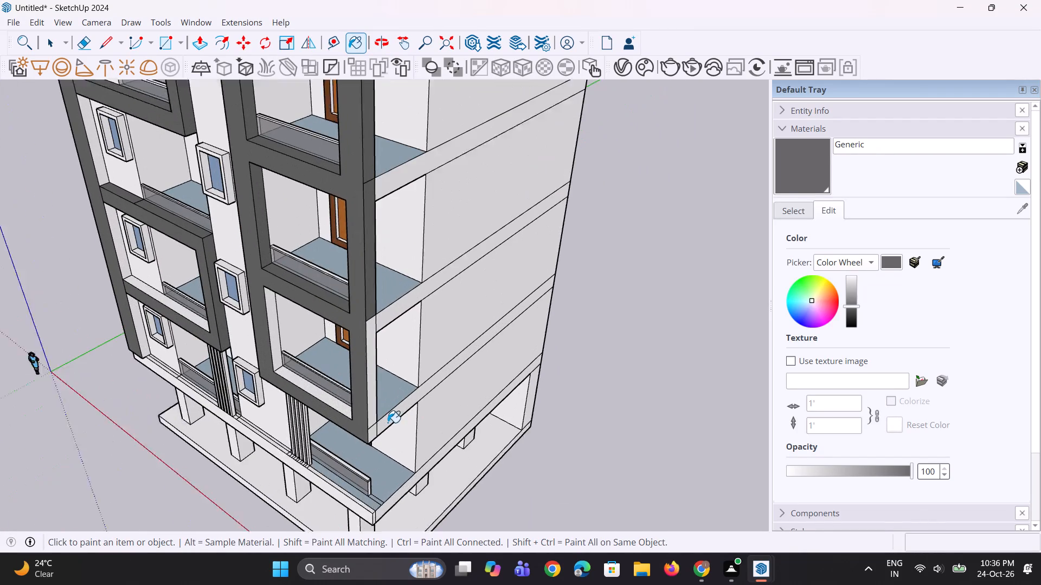
pyautogui.scroll(1, 388, 422)
pyautogui.click(370, 407)
pyautogui.click(370, 434)
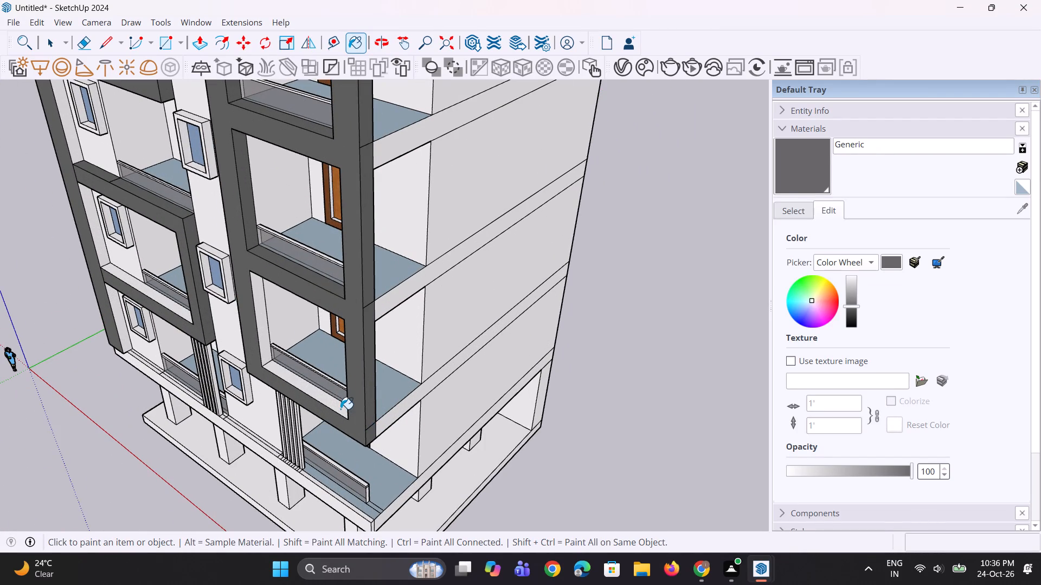
# Paint the bottom ledge and both inner side reveals of the three-bay frame's lowest opening with Generic.
pyautogui.click(339, 407)
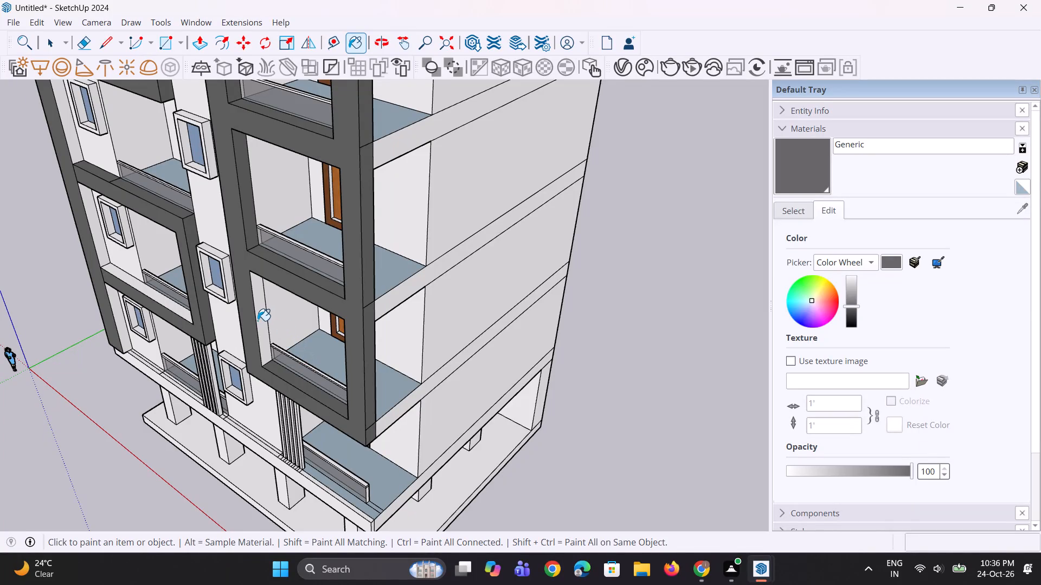
pyautogui.click(259, 321)
pyautogui.moveTo(301, 392); pyautogui.dragTo(569, 395, button='middle')
pyautogui.scroll(1, 418, 449)
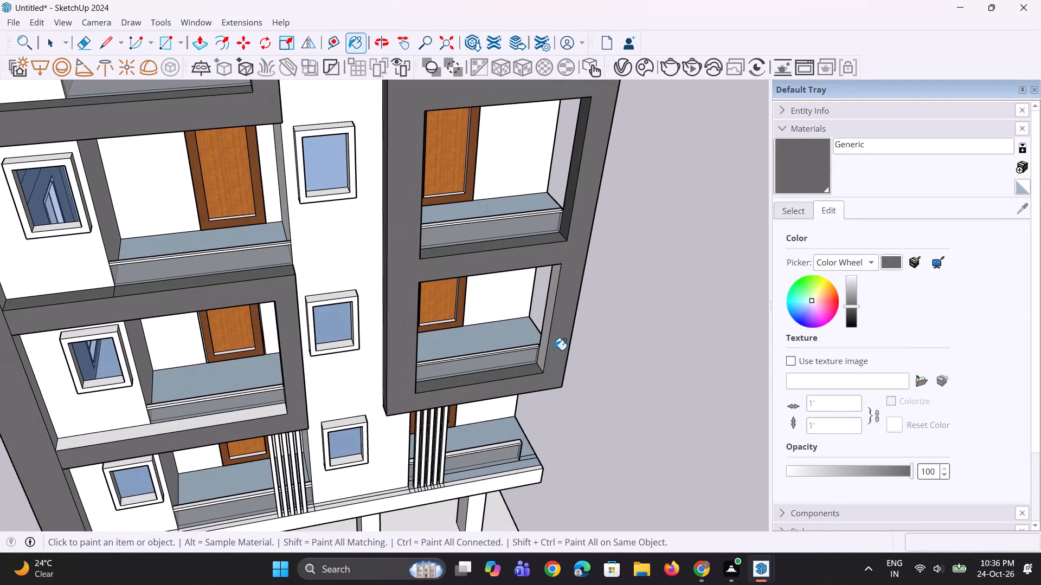
pyautogui.click(545, 341)
# Paint the underside of the three-bay frame's bottom beam with Generic.
pyautogui.scroll(-5, 522, 445)
pyautogui.moveTo(527, 357); pyautogui.dragTo(522, 357, button='middle')
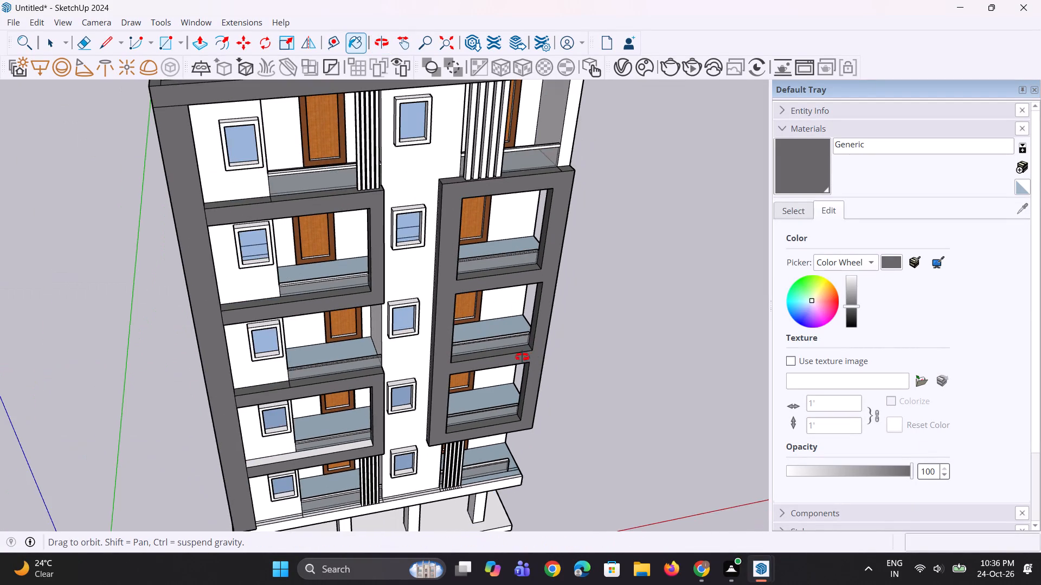
pyautogui.moveTo(522, 357); pyautogui.dragTo(563, 0, button='middle')
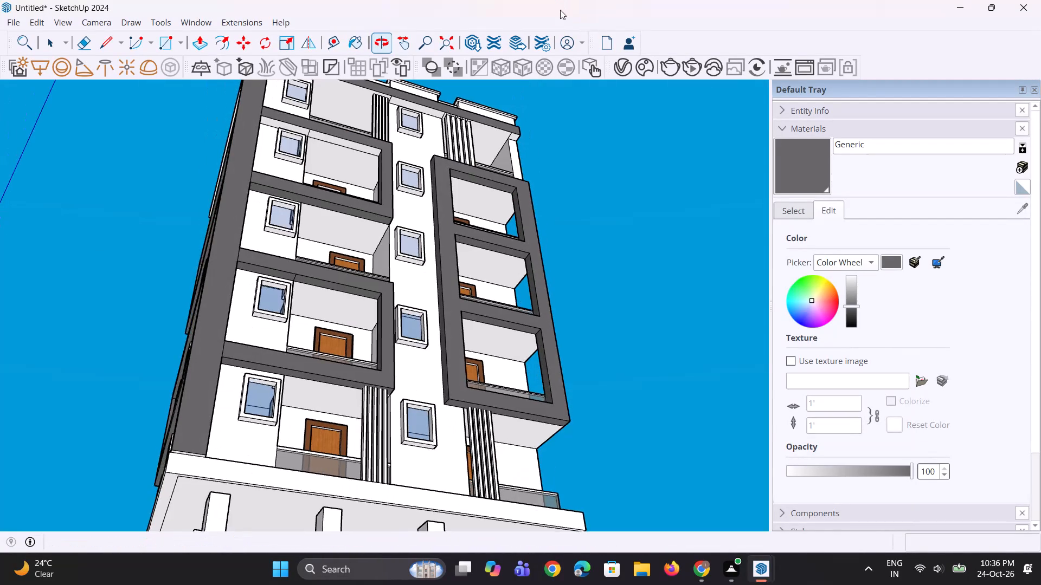
pyautogui.scroll(2, 472, 342)
pyautogui.scroll(2, 569, 418)
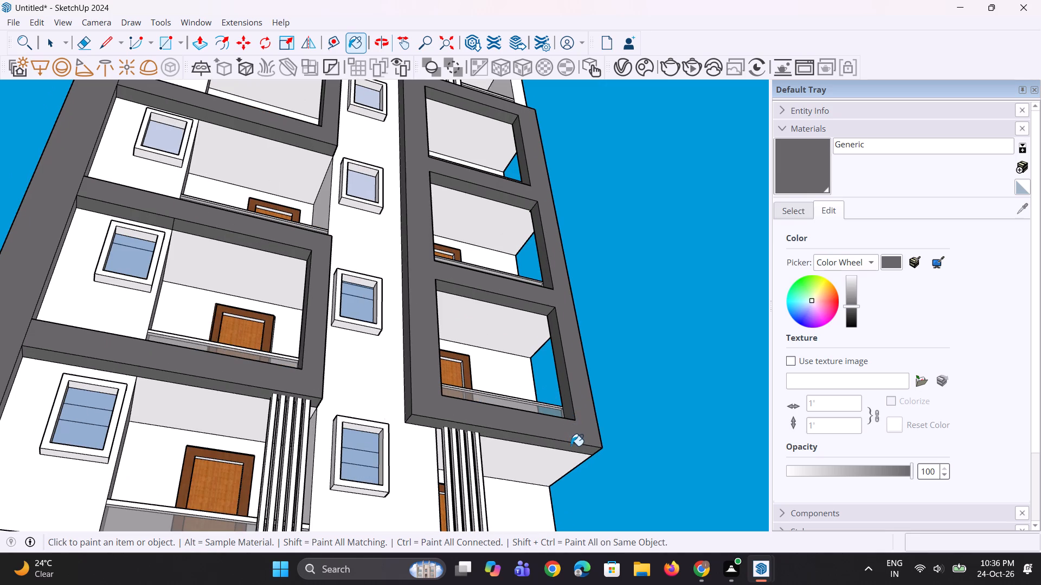
pyautogui.click(571, 446)
pyautogui.click(571, 445)
pyautogui.moveTo(571, 444); pyautogui.dragTo(570, 386, button='middle')
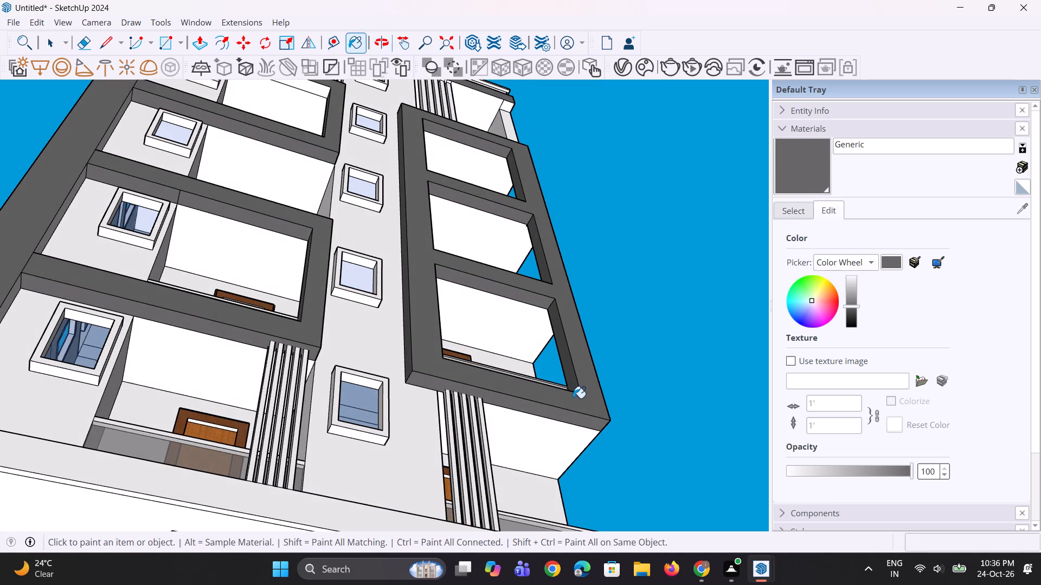
pyautogui.click(575, 413)
pyautogui.doubleClick(572, 417)
# Paint the front edge of the lowest floor slab above the ground-level columns with Generic.
pyautogui.moveTo(563, 393); pyautogui.dragTo(516, 406, button='middle')
pyautogui.scroll(-5, 414, 321)
pyautogui.moveTo(487, 316); pyautogui.dragTo(436, 427, button='middle')
pyautogui.scroll(-1, 436, 427)
pyautogui.scroll(-5, 430, 362)
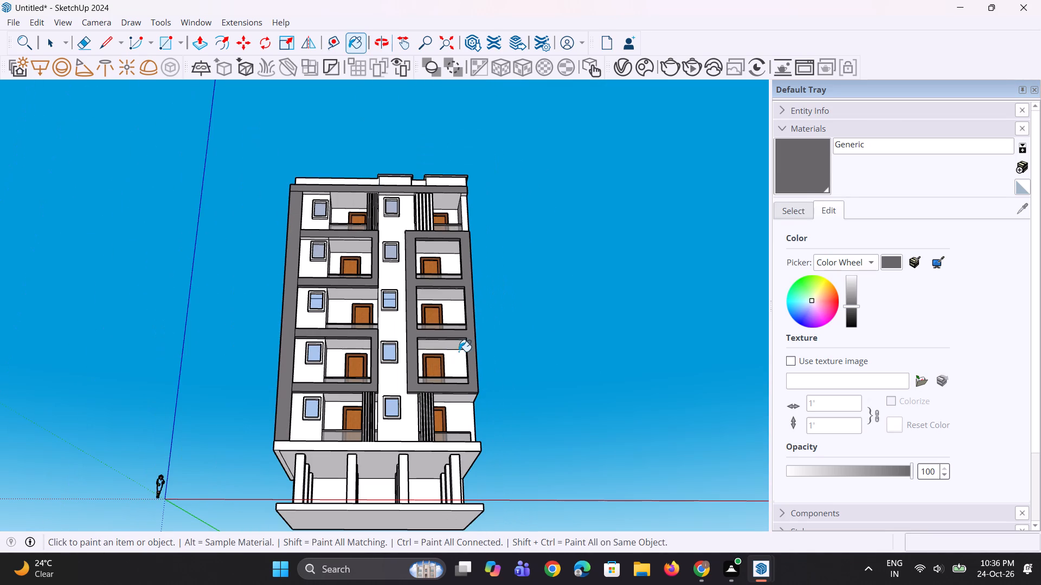
pyautogui.scroll(2, 390, 480)
pyautogui.scroll(3, 444, 433)
pyautogui.click(444, 433)
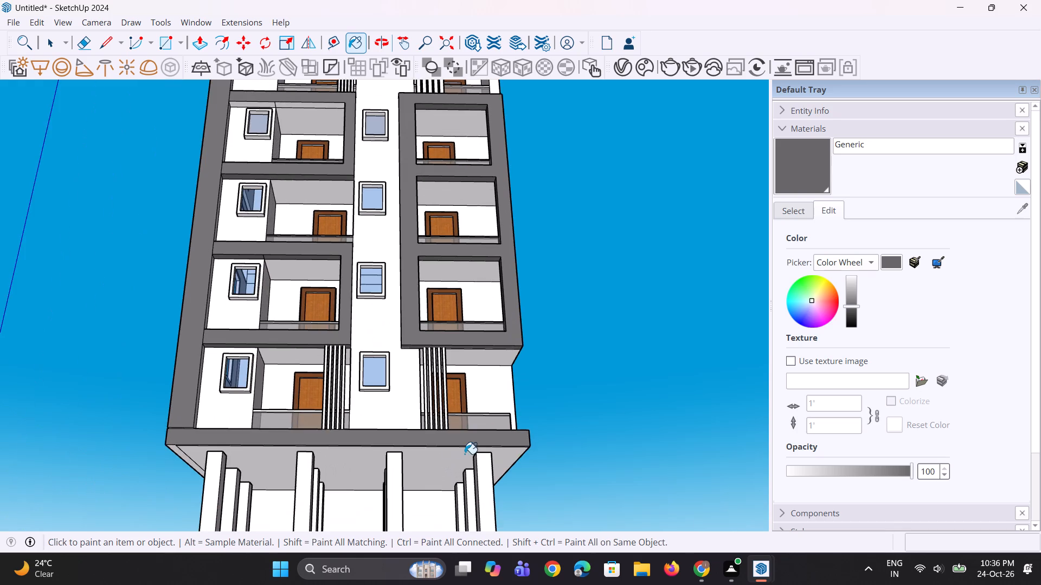
# Paint the lowest floor slab's side edge at the open balcony corner with Generic.
pyautogui.moveTo(462, 448); pyautogui.dragTo(154, 473, button='middle')
pyautogui.scroll(2, 445, 450)
pyautogui.scroll(2, 391, 439)
pyautogui.click(391, 439)
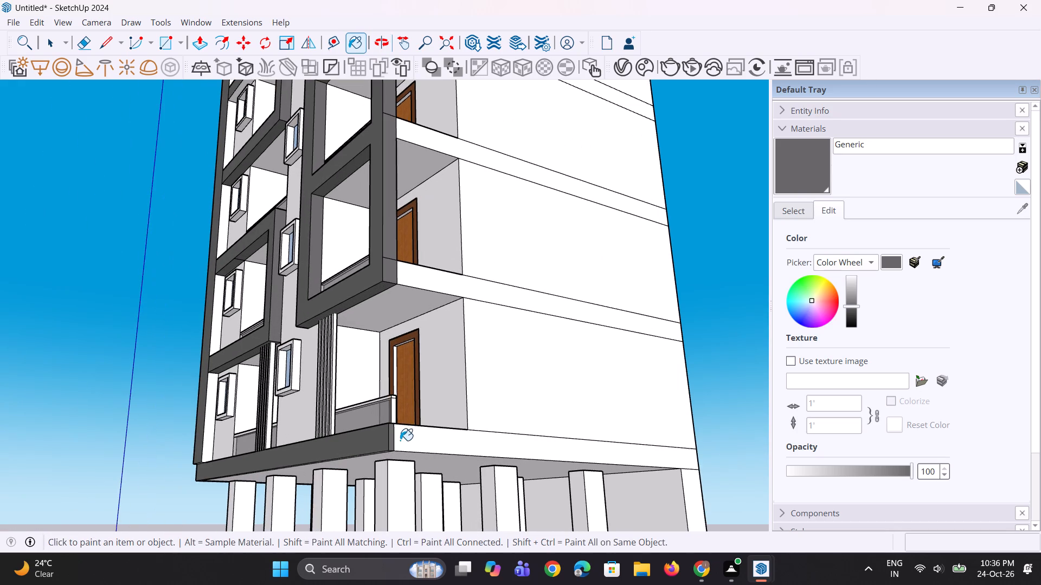
pyautogui.click(403, 441)
# Paint the lowest floor slab's edge along the windowed side wall with Generic.
pyautogui.scroll(1, 384, 450)
pyautogui.moveTo(383, 450); pyautogui.dragTo(750, 440, button='middle')
pyautogui.moveTo(200, 401); pyautogui.dragTo(541, 445, button='middle')
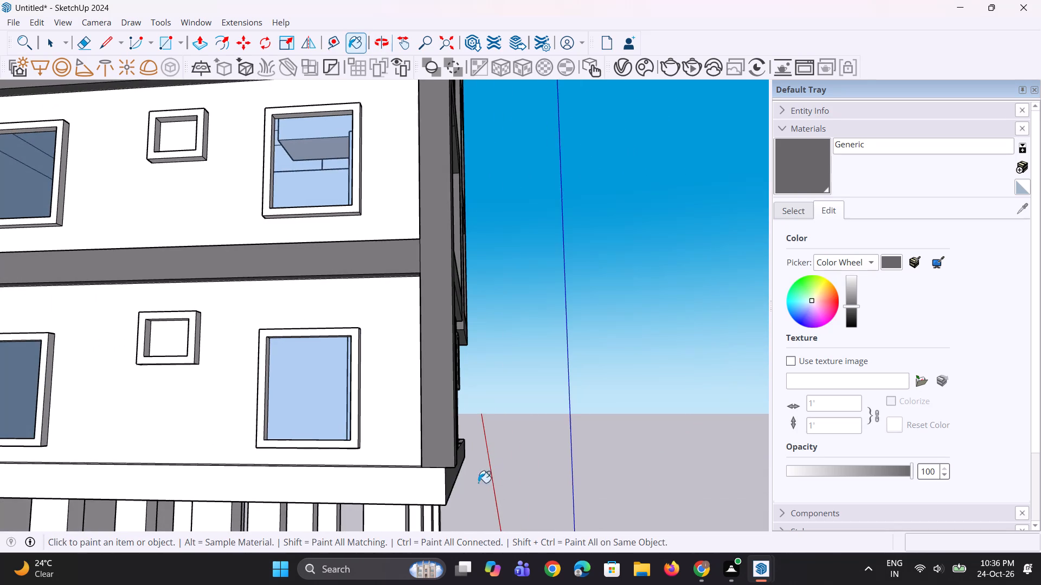
pyautogui.click(389, 471)
# Paint the projecting underside strip of the lowest slab along the windowed side wall with Generic.
pyautogui.scroll(-5, 443, 427)
pyautogui.moveTo(446, 477); pyautogui.dragTo(441, 363, button='middle')
pyautogui.scroll(1, 441, 464)
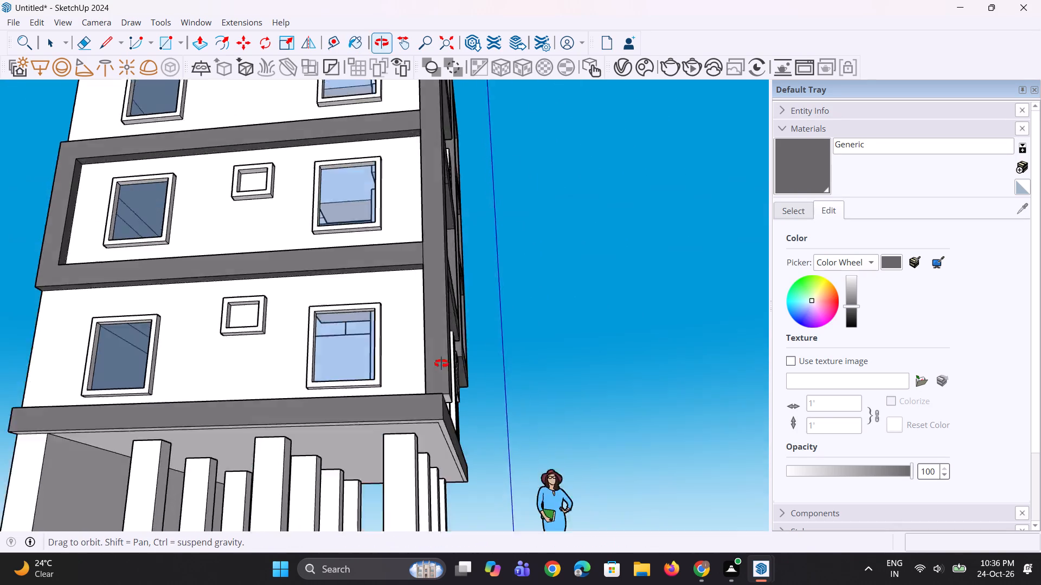
pyautogui.moveTo(441, 363); pyautogui.dragTo(445, 324, button='middle')
pyautogui.scroll(1, 417, 339)
pyautogui.click(442, 301)
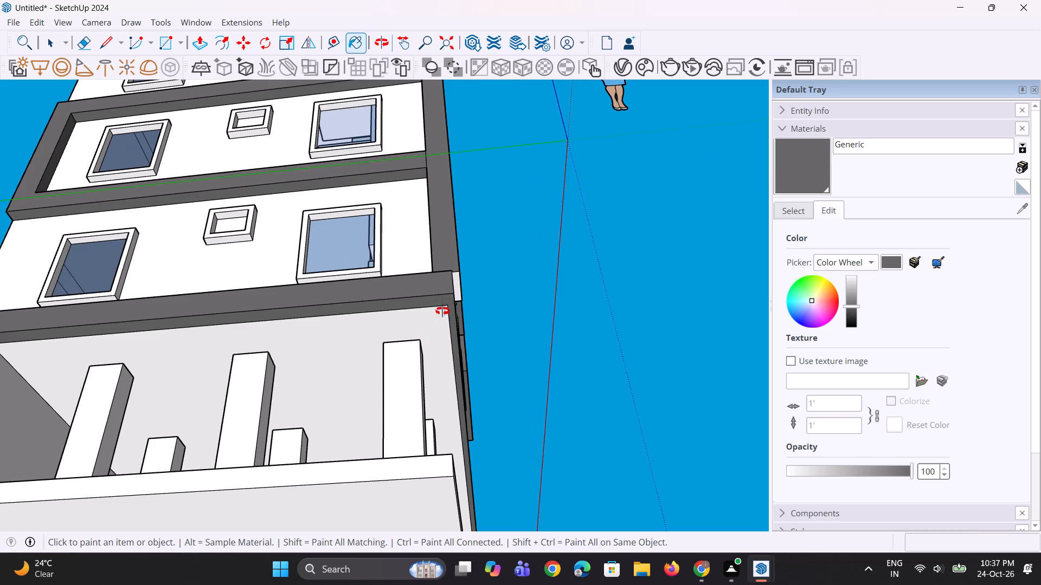
# Paint the lowest slab's top ledges along the front and the windowed side wall with Generic.
pyautogui.moveTo(442, 303); pyautogui.dragTo(442, 356, button='middle')
pyautogui.scroll(2, 481, 323)
pyautogui.moveTo(430, 345); pyautogui.dragTo(388, 371, button='middle')
pyautogui.scroll(2, 414, 365)
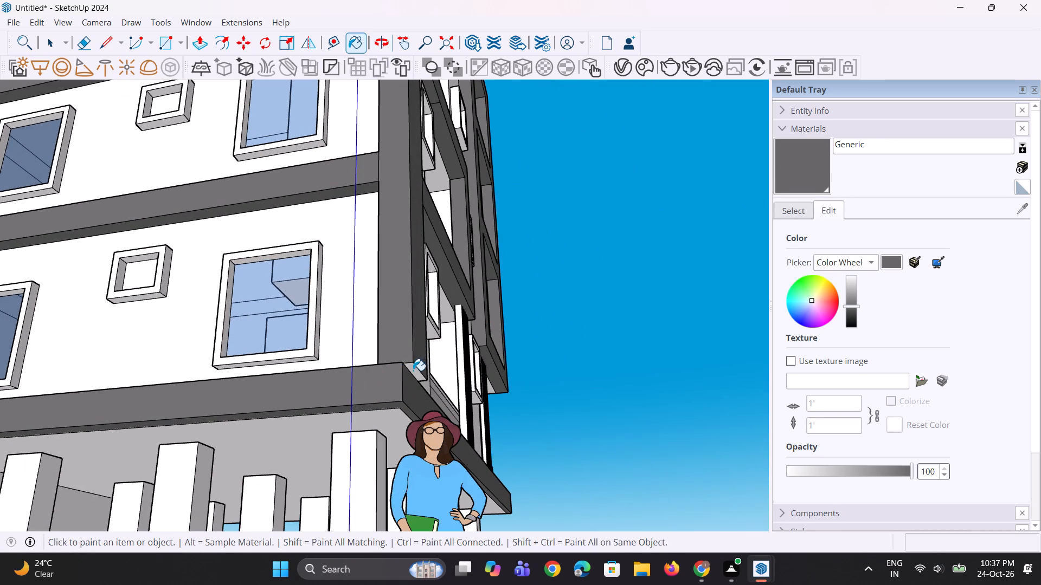
pyautogui.click(413, 370)
pyautogui.scroll(-4, 440, 321)
pyautogui.moveTo(390, 416); pyautogui.dragTo(395, 502, button='middle')
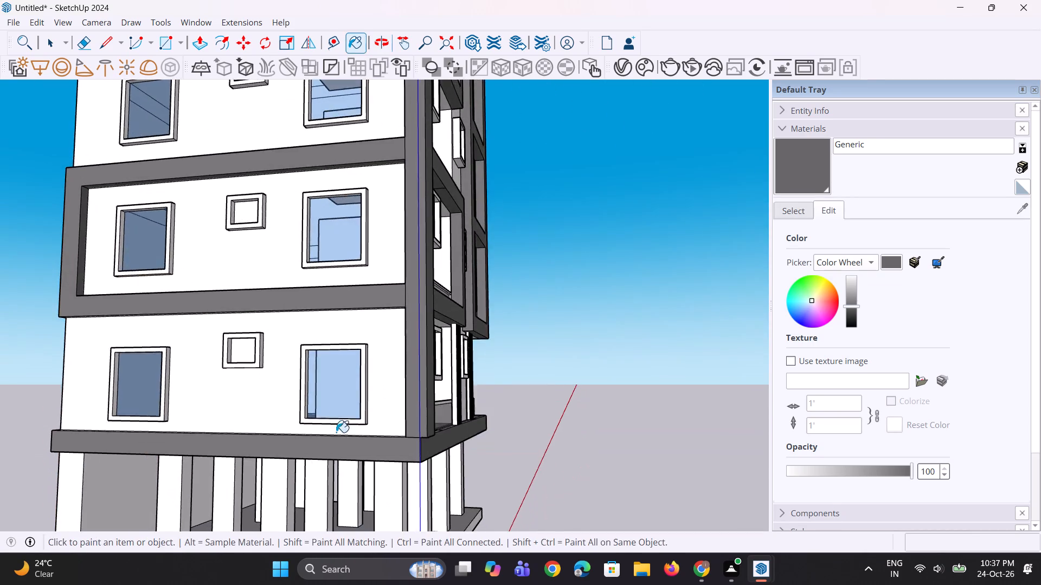
pyautogui.scroll(2, 333, 408)
pyautogui.moveTo(334, 438); pyautogui.dragTo(372, 564, button='middle')
pyautogui.scroll(1, 416, 541)
pyautogui.scroll(-5, 417, 365)
pyautogui.scroll(5, 384, 435)
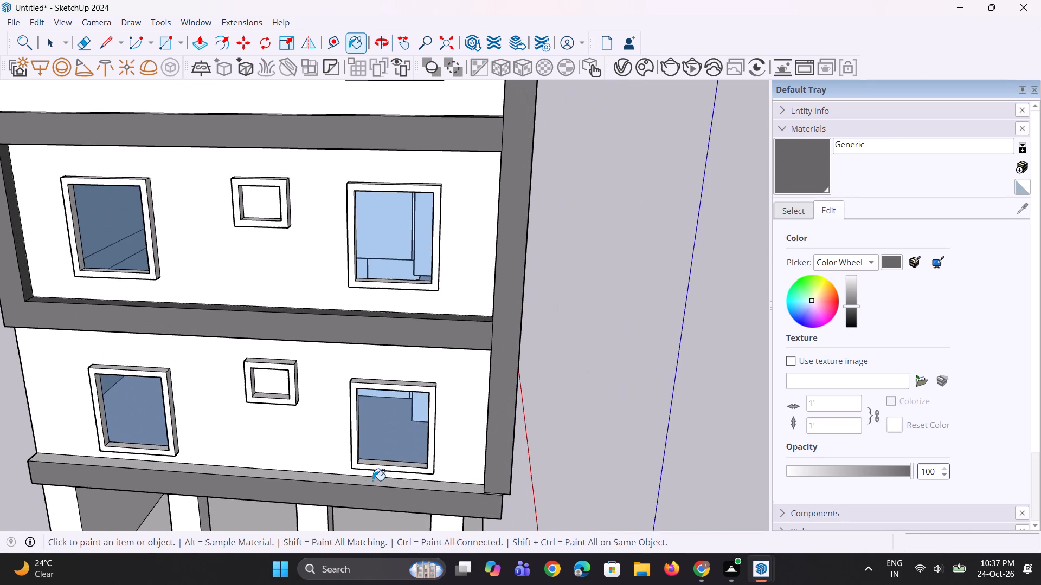
pyautogui.click(373, 482)
# Paint the small end face of the lowest slab's projection at the blank rear wall with Generic.
pyautogui.scroll(1, 286, 471)
pyautogui.moveTo(286, 471); pyautogui.dragTo(612, 395, button='middle')
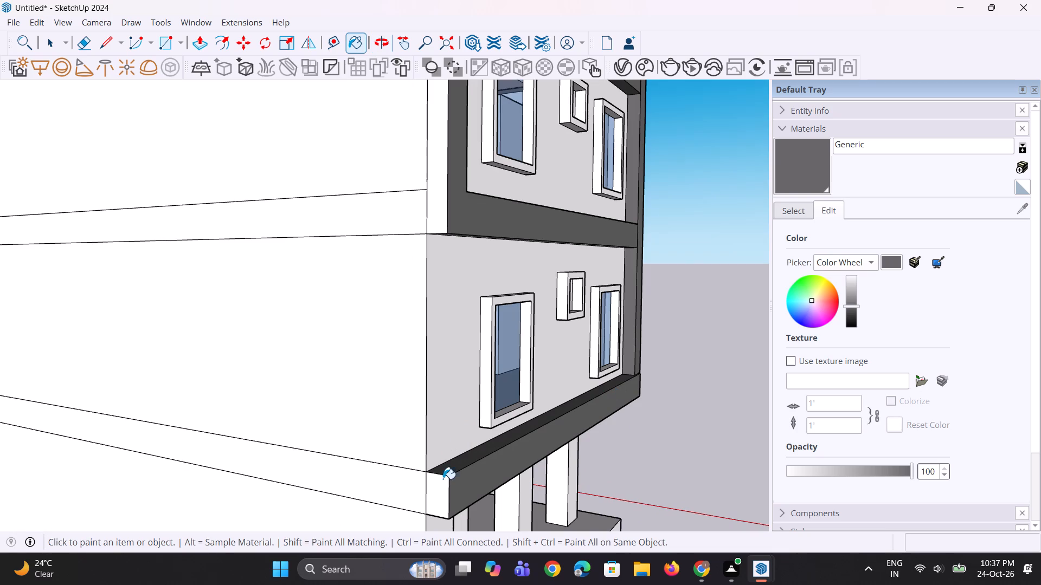
pyautogui.click(443, 485)
# Paint the end face of the lower side-wall frame at the blank rear wall with Generic.
pyautogui.moveTo(500, 480); pyautogui.dragTo(393, 503, button='middle')
pyautogui.moveTo(428, 488); pyautogui.dragTo(465, 475, button='middle')
pyautogui.scroll(-4, 467, 476)
pyautogui.click(351, 311)
pyautogui.scroll(-10, 388, 456)
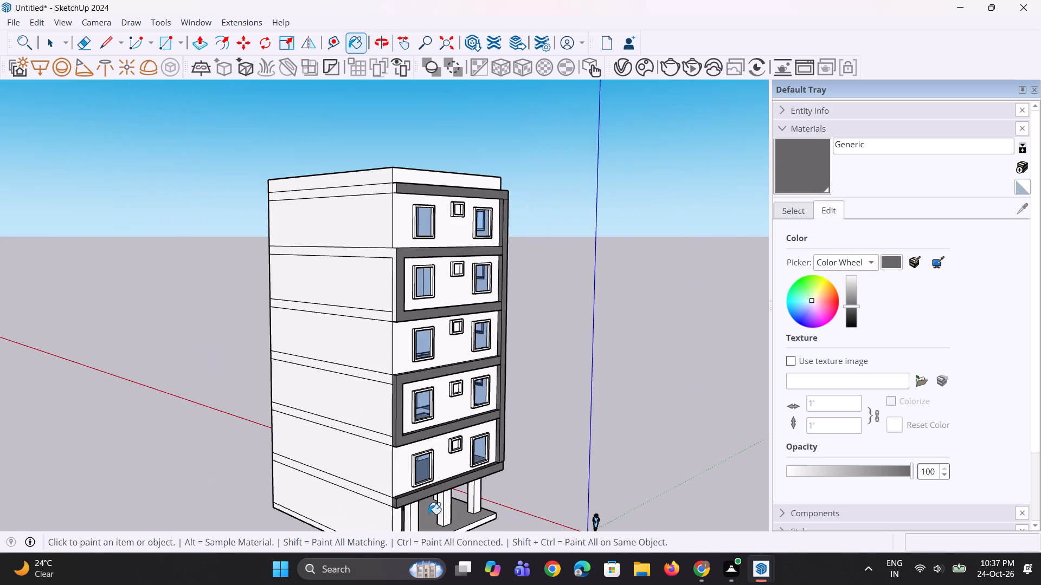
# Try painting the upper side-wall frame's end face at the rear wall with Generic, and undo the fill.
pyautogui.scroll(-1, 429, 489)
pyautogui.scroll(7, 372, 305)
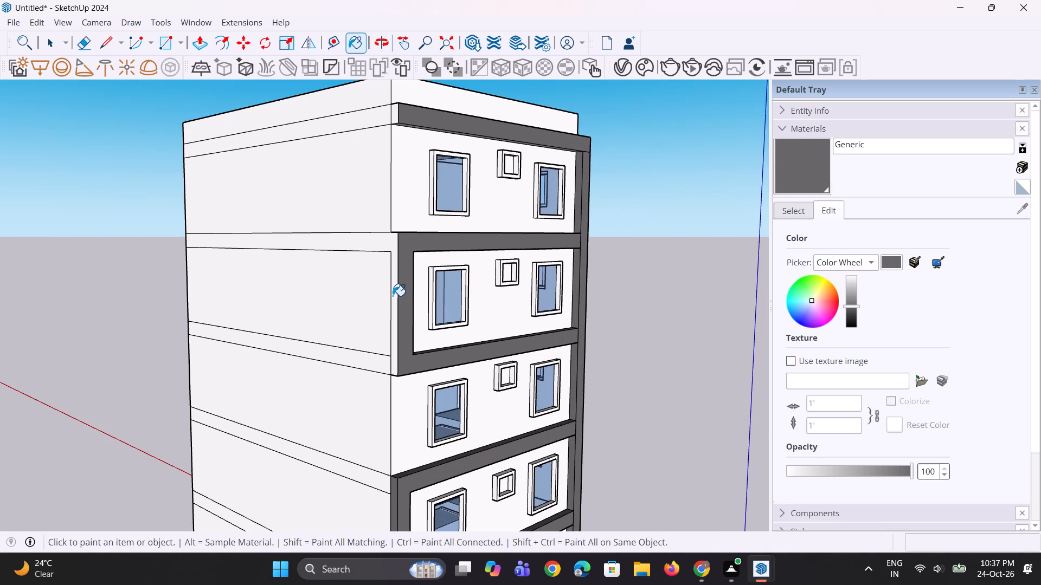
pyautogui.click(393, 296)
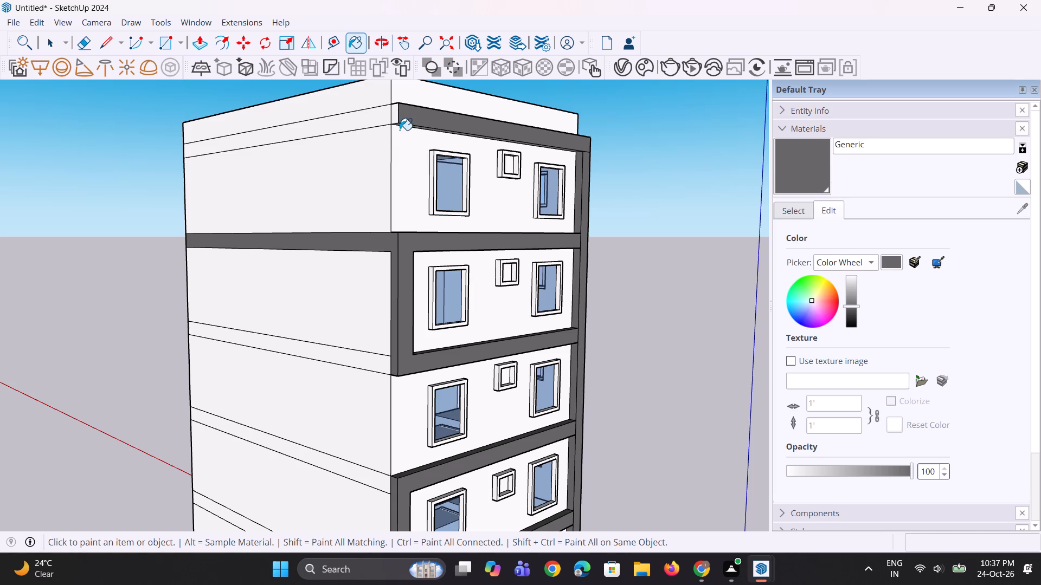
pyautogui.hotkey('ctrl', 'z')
# Paint the roof band's small end face at the blank rear wall with Generic.
pyautogui.scroll(2, 409, 138)
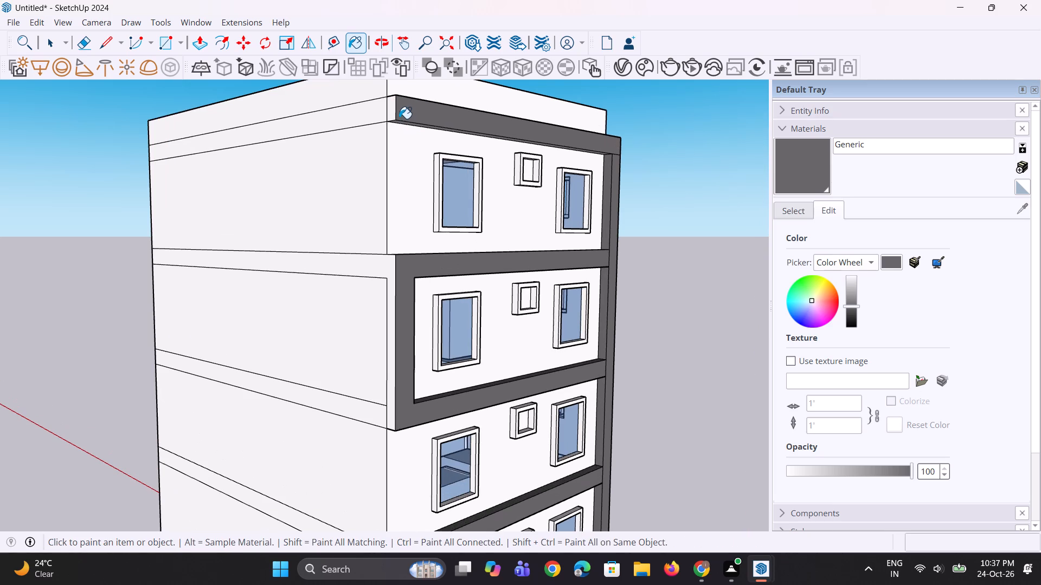
pyautogui.click(390, 111)
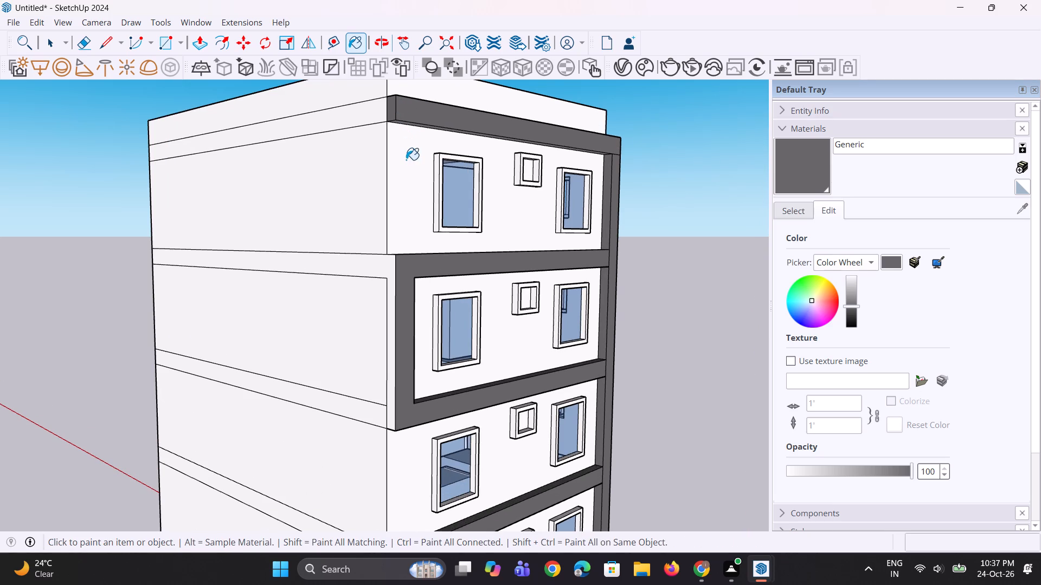
# Draw a short vertical line separating the upper side-wall frame's end face from the rear wall's floor band.
pyautogui.press('l')
pyautogui.scroll(1, 388, 203)
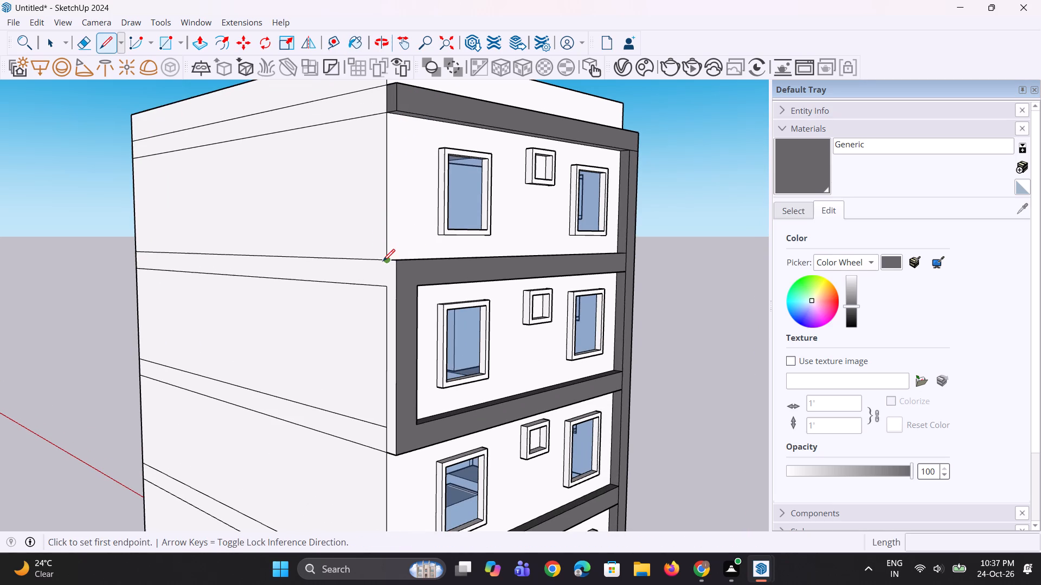
pyautogui.click(383, 261)
pyautogui.click(384, 287)
pyautogui.press('space')
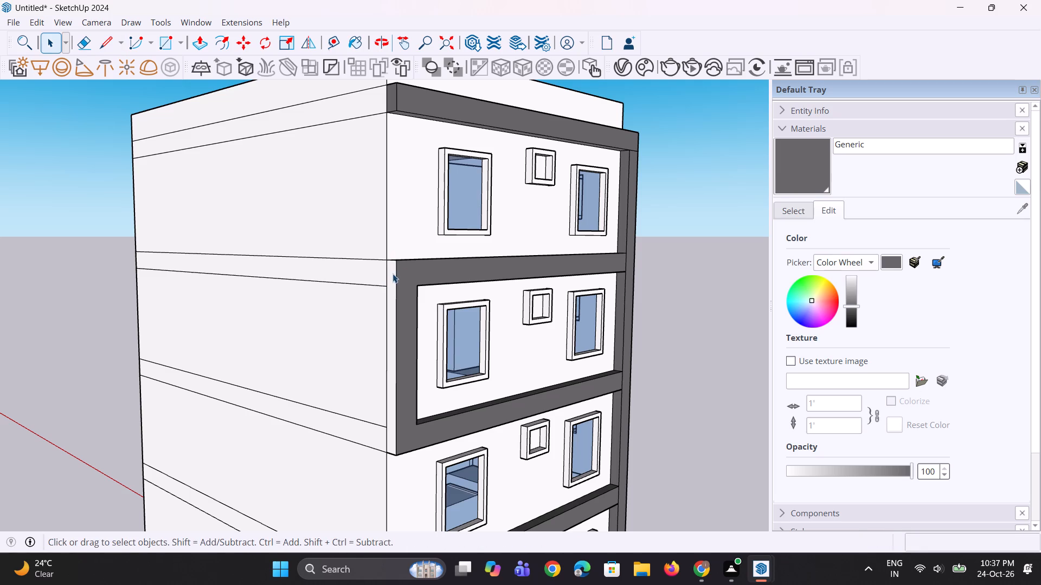
# Paint the separated end face of the upper side-wall frame with Generic.
pyautogui.click(783, 162)
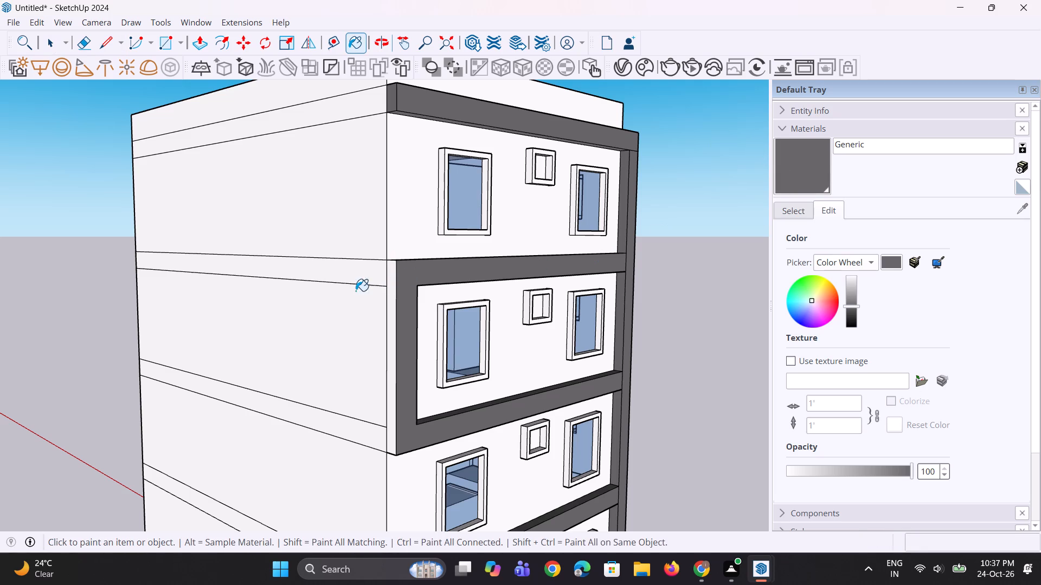
pyautogui.click(391, 294)
# Paint the upper side-wall frame's inner side reveal at the rear end with Generic.
pyautogui.moveTo(362, 301); pyautogui.dragTo(290, 303, button='middle')
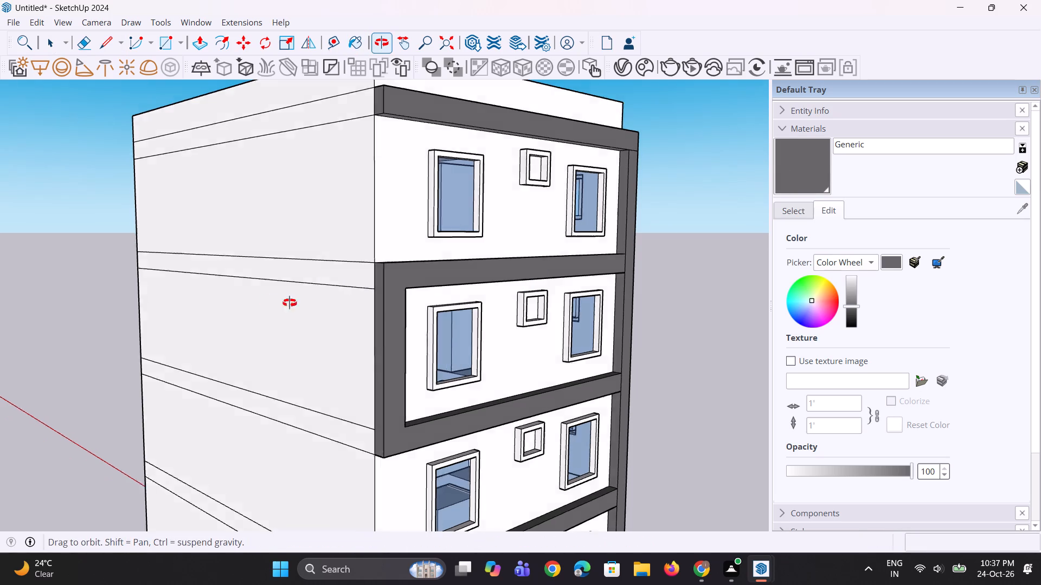
pyautogui.moveTo(290, 303); pyautogui.dragTo(202, 296, button='middle')
pyautogui.scroll(-4, 537, 289)
pyautogui.moveTo(535, 303); pyautogui.dragTo(368, 321, button='middle')
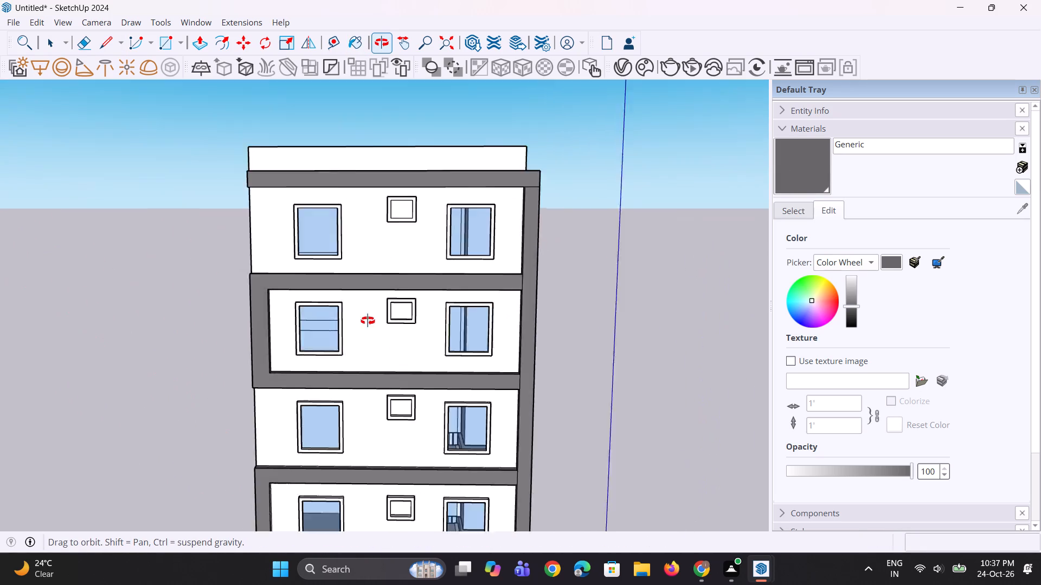
pyautogui.moveTo(368, 321); pyautogui.dragTo(203, 323, button='middle')
pyautogui.scroll(3, 209, 312)
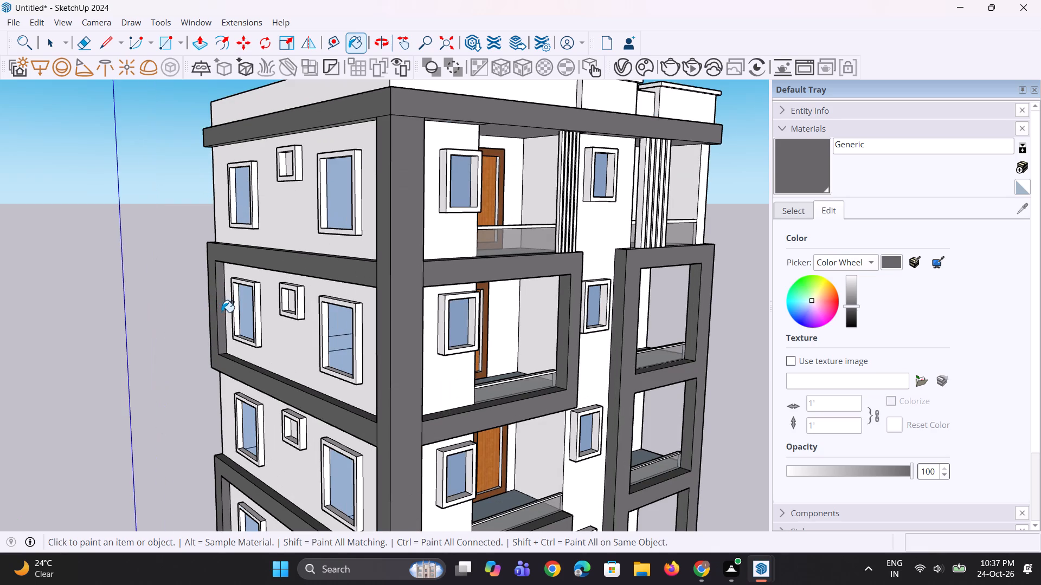
pyautogui.click(222, 312)
# Paint the roof band's underside with Generic along the side wall and above the front window beside the corner column.
pyautogui.scroll(-5, 222, 294)
pyautogui.scroll(1, 252, 263)
pyautogui.moveTo(252, 263); pyautogui.dragTo(311, 177, button='middle')
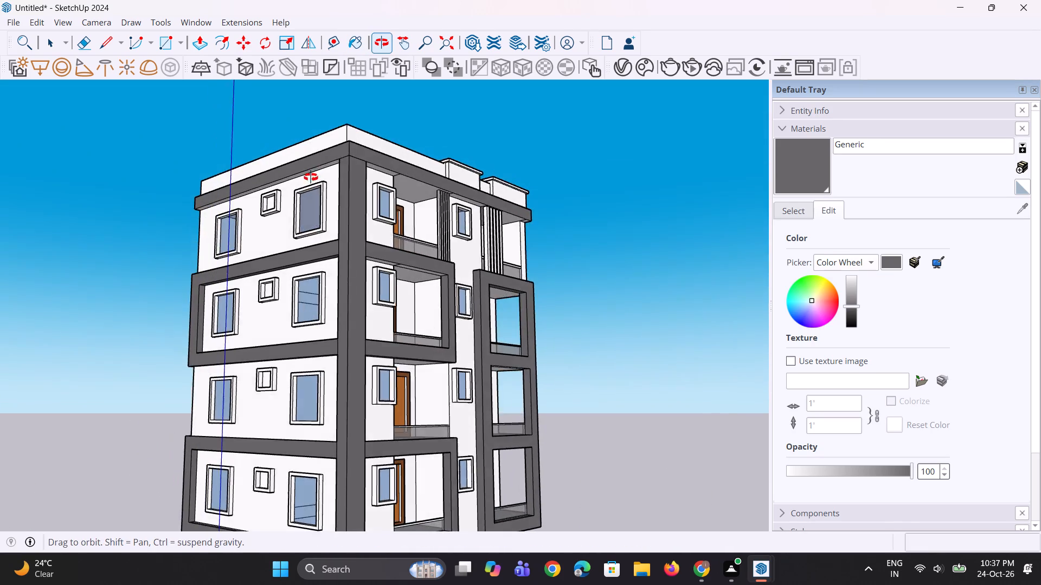
pyautogui.moveTo(311, 177); pyautogui.dragTo(315, 169, button='middle')
pyautogui.scroll(9, 317, 165)
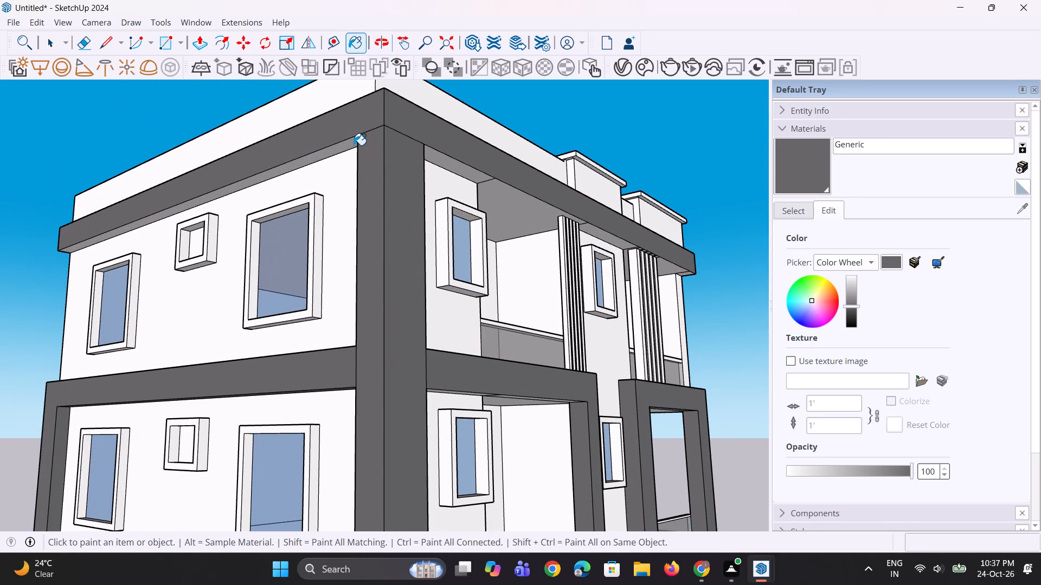
pyautogui.click(354, 145)
pyautogui.click(451, 166)
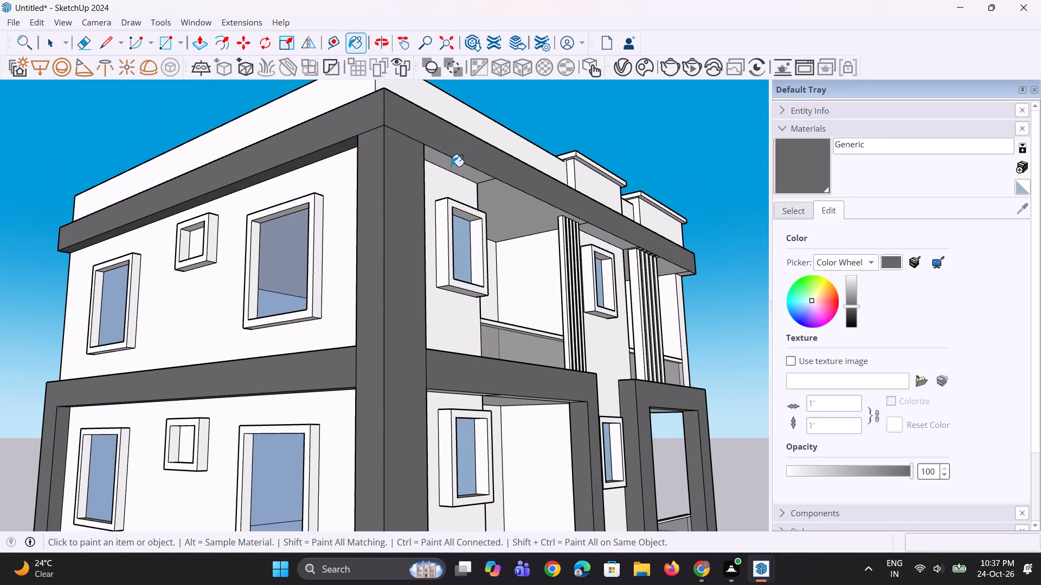
# Paint the roof band's underside above the central front window wall with Generic.
pyautogui.moveTo(530, 226); pyautogui.dragTo(374, 146, button='middle')
pyautogui.scroll(-2, 384, 238)
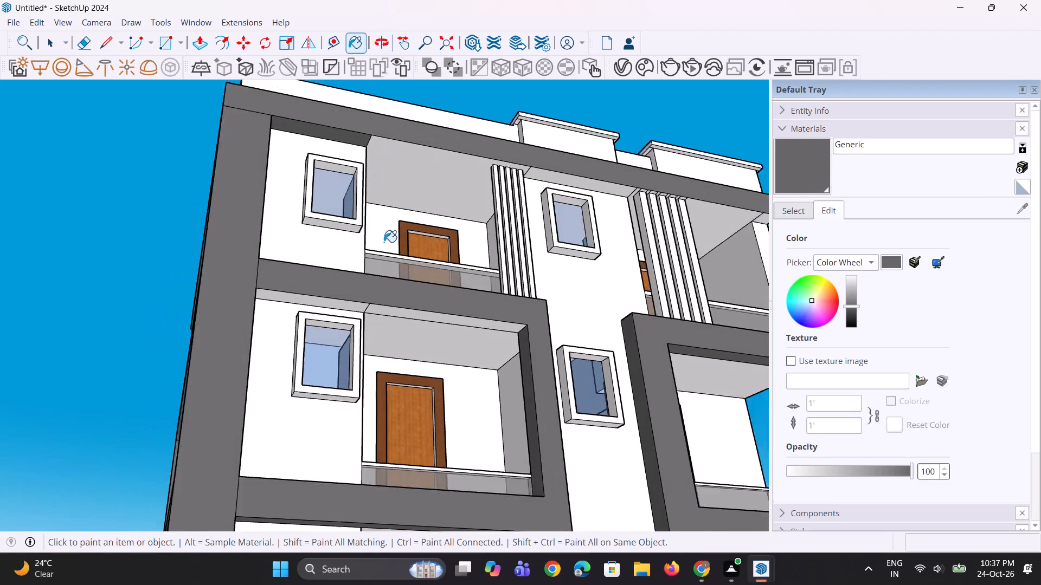
pyautogui.scroll(-3, 384, 242)
pyautogui.moveTo(473, 199); pyautogui.dragTo(377, 152, button='middle')
pyautogui.scroll(5, 470, 160)
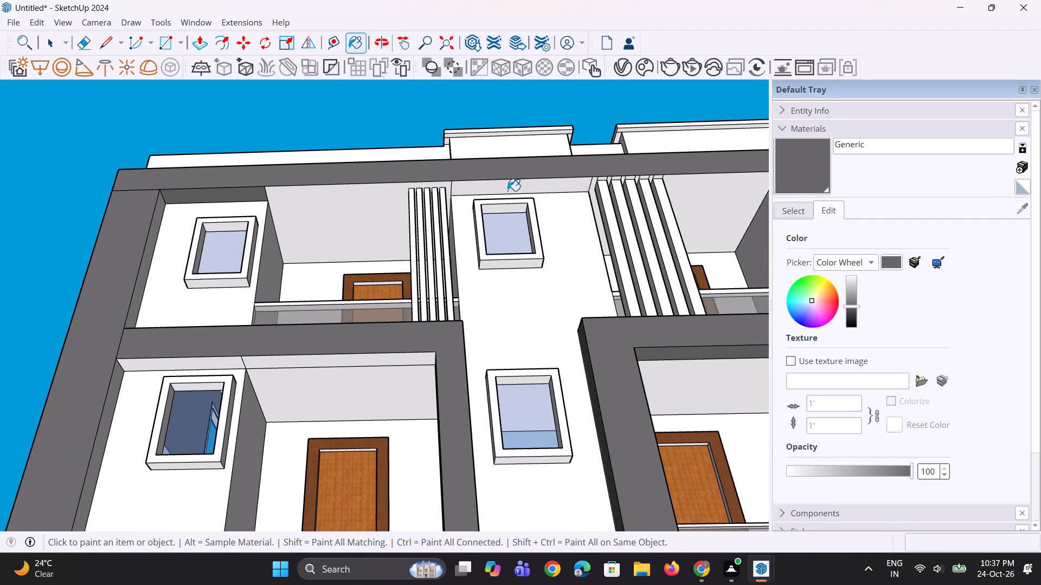
pyautogui.click(509, 188)
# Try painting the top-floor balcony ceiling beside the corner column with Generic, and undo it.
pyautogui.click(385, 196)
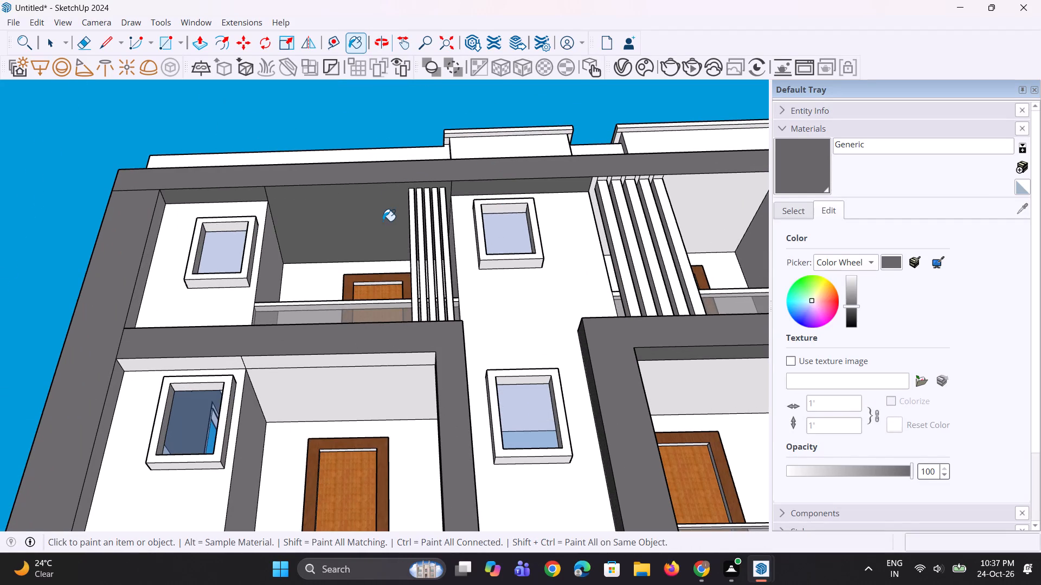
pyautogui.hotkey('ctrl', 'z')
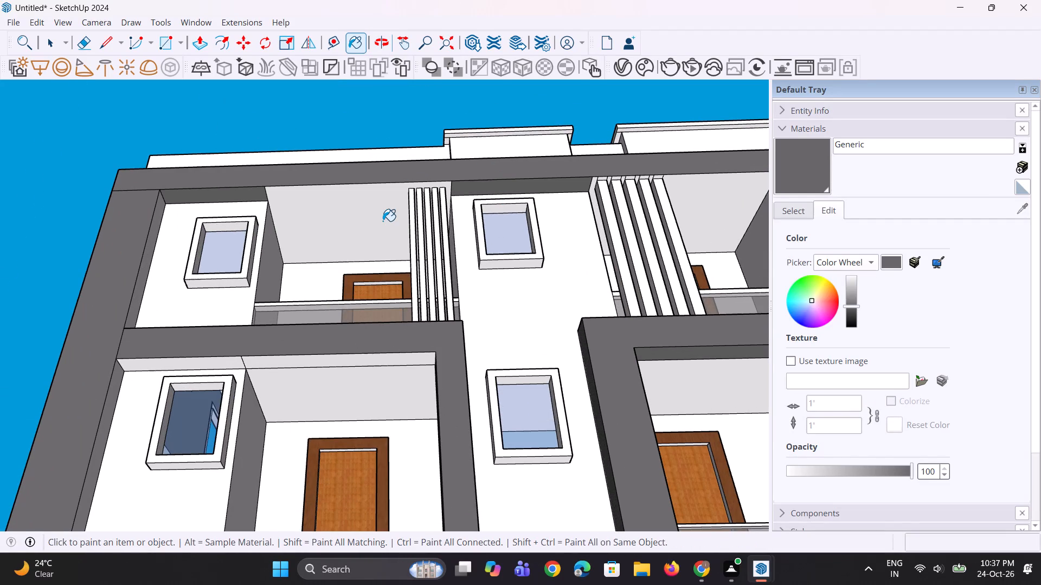
# Examine the front facade from below, the roof and parapets, and the lower storeys for remaining unfinished surfaces.
pyautogui.scroll(-4, 383, 221)
pyautogui.moveTo(377, 219); pyautogui.dragTo(259, 256, button='middle')
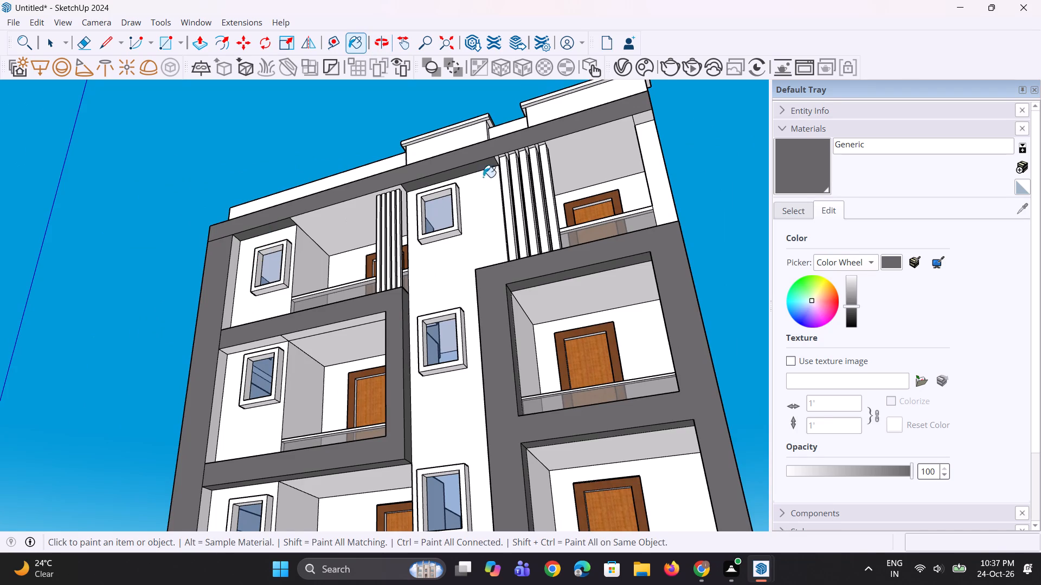
pyautogui.scroll(1, 499, 157)
pyautogui.moveTo(448, 260); pyautogui.dragTo(435, 364, button='middle')
pyautogui.moveTo(299, 185); pyautogui.dragTo(396, 391, button='middle')
pyautogui.scroll(-3, 437, 288)
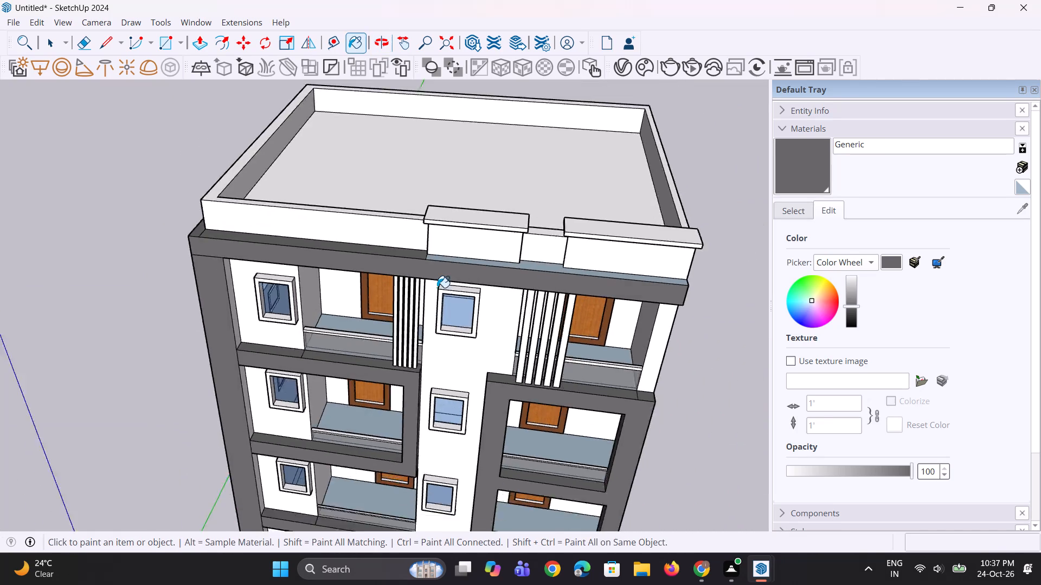
pyautogui.scroll(-3, 437, 288)
pyautogui.scroll(3, 449, 310)
pyautogui.scroll(1, 366, 205)
pyautogui.scroll(-5, 351, 198)
pyautogui.scroll(1, 586, 380)
pyautogui.moveTo(586, 380); pyautogui.dragTo(571, 313, button='middle')
pyautogui.scroll(-4, 472, 257)
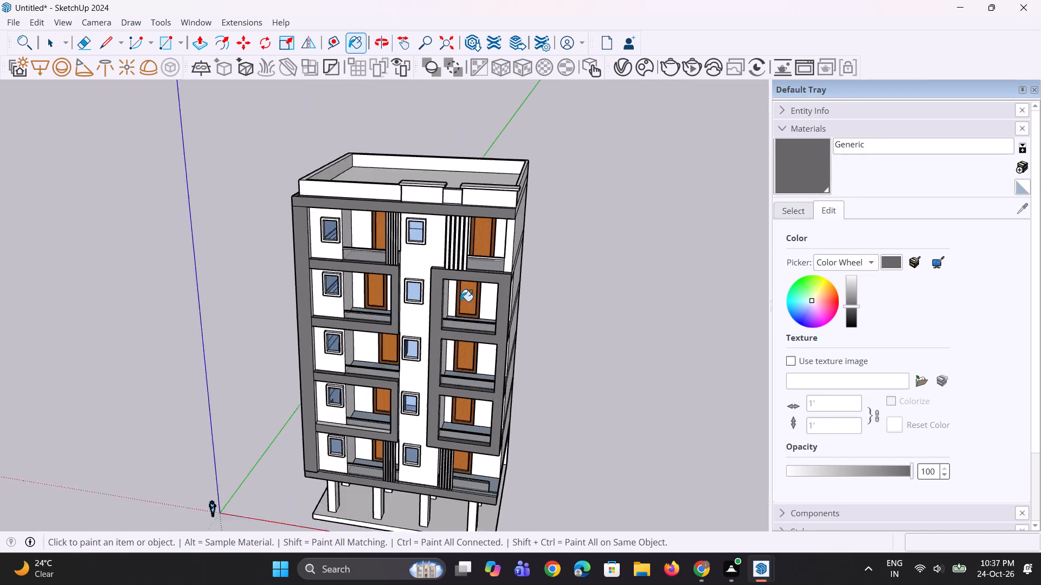
pyautogui.scroll(-1, 460, 301)
pyautogui.scroll(1, 516, 461)
pyautogui.moveTo(516, 461); pyautogui.dragTo(516, 411, button='middle')
pyautogui.scroll(7, 505, 446)
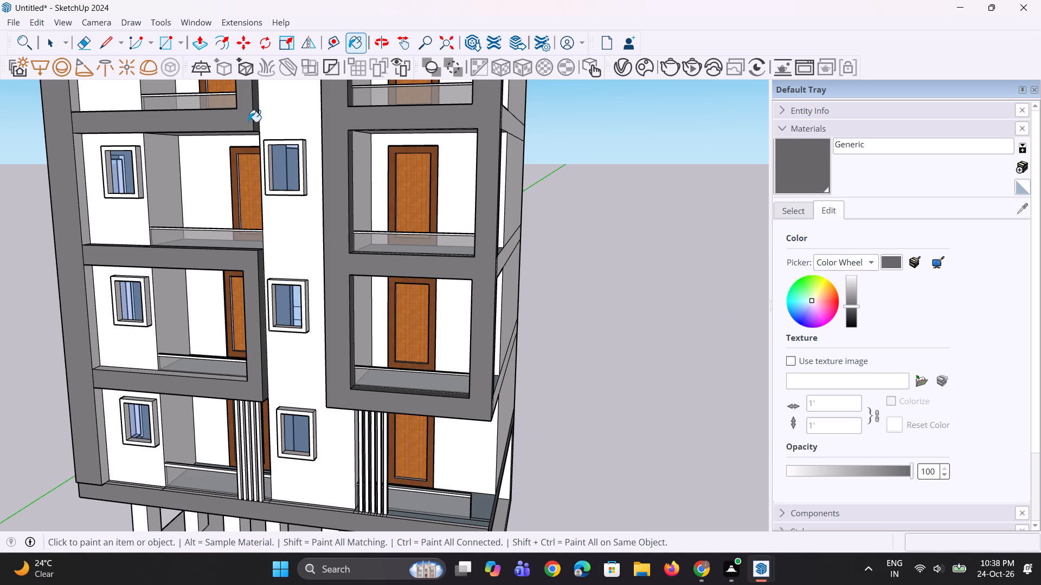
# Paint the front window wall panels beside the corner column on the three middle storeys with Wood OSB.
pyautogui.click(794, 207)
pyautogui.click(881, 229)
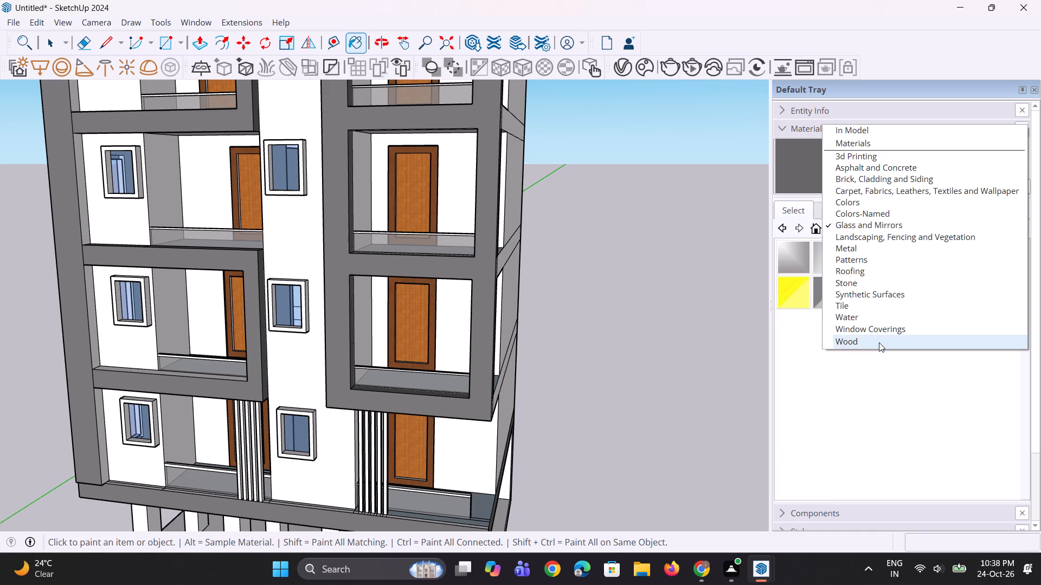
pyautogui.click(879, 342)
pyautogui.click(876, 290)
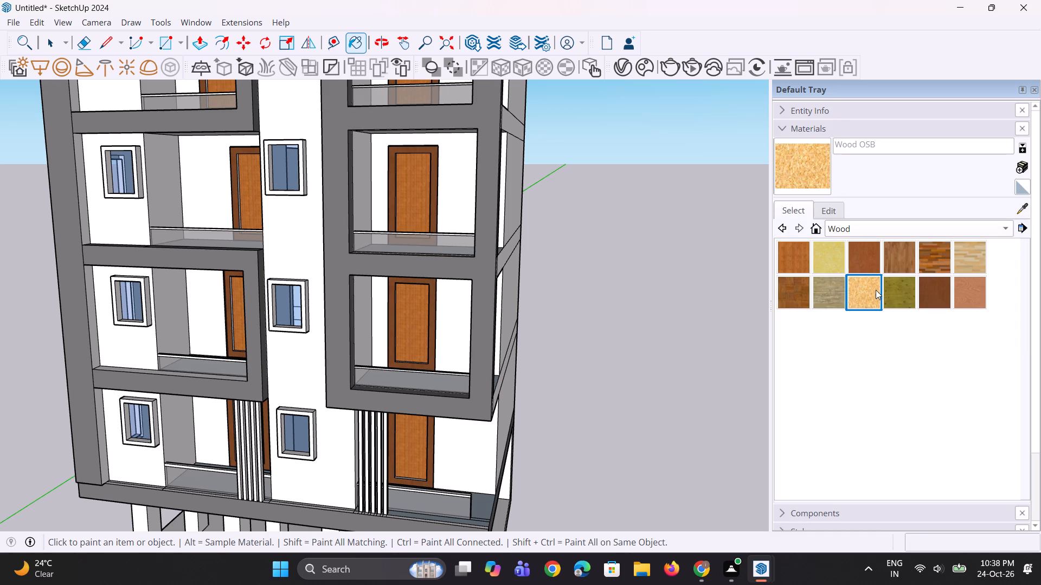
pyautogui.scroll(-5, 876, 290)
pyautogui.scroll(-1, 788, 337)
pyautogui.scroll(-4, 480, 302)
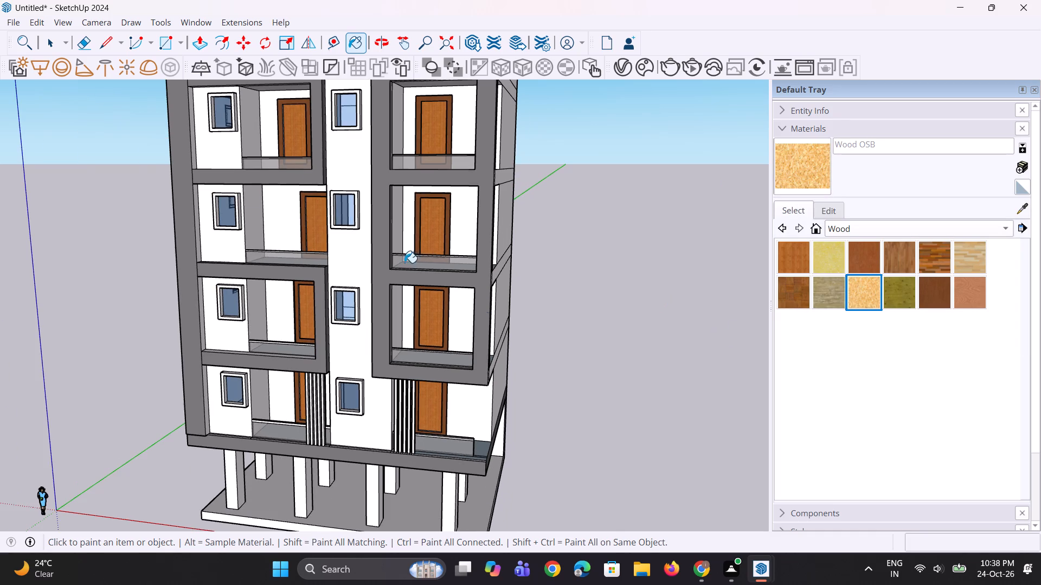
pyautogui.click(221, 236)
pyautogui.scroll(-5, 318, 251)
pyautogui.moveTo(265, 312); pyautogui.dragTo(281, 283, button='middle')
pyautogui.scroll(-4, 288, 282)
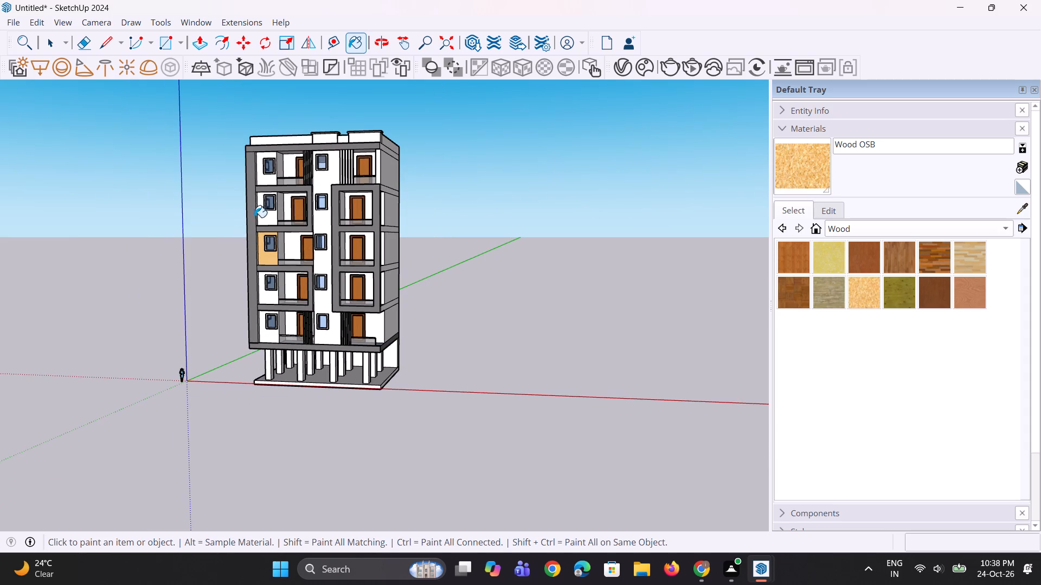
pyautogui.click(262, 222)
pyautogui.click(267, 295)
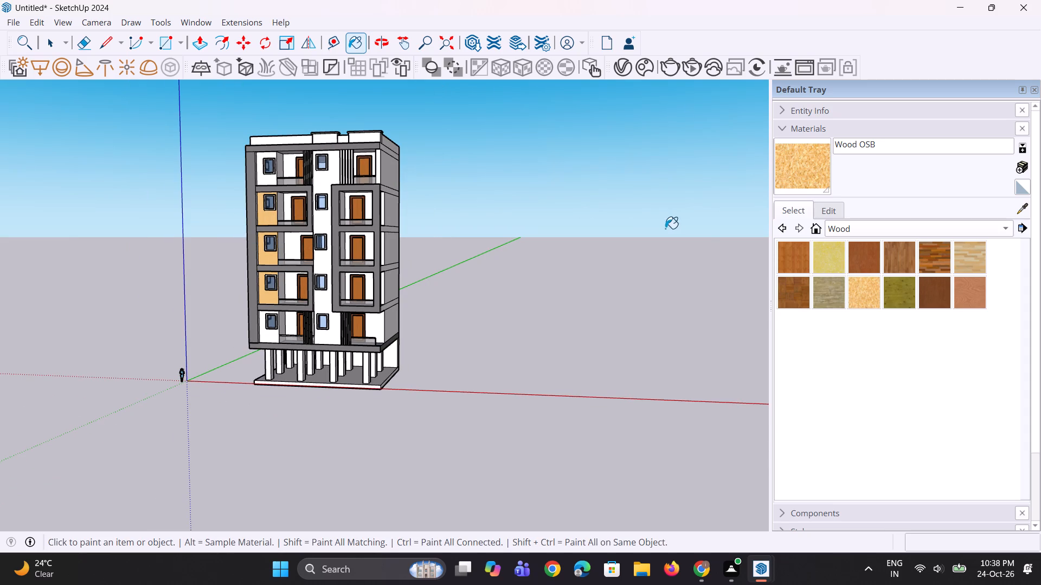
# Paint the front window wall panels beside the corner column on the top, middle and bottom storeys with Wood Cherry Original.
pyautogui.click(858, 263)
pyautogui.scroll(2, 416, 109)
pyautogui.scroll(3, 267, 169)
pyautogui.click(217, 200)
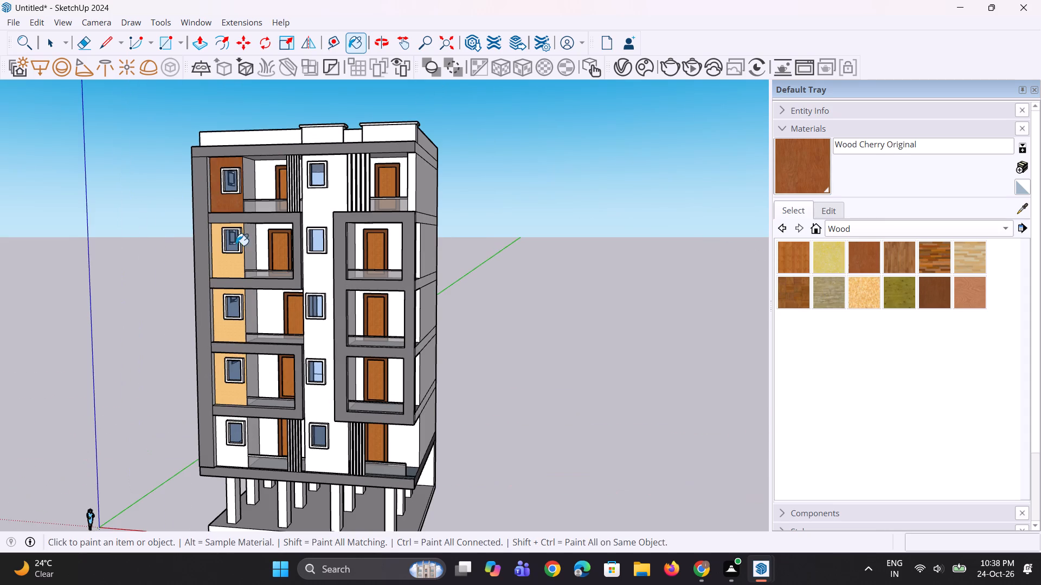
pyautogui.click(233, 332)
pyautogui.scroll(-4, 336, 198)
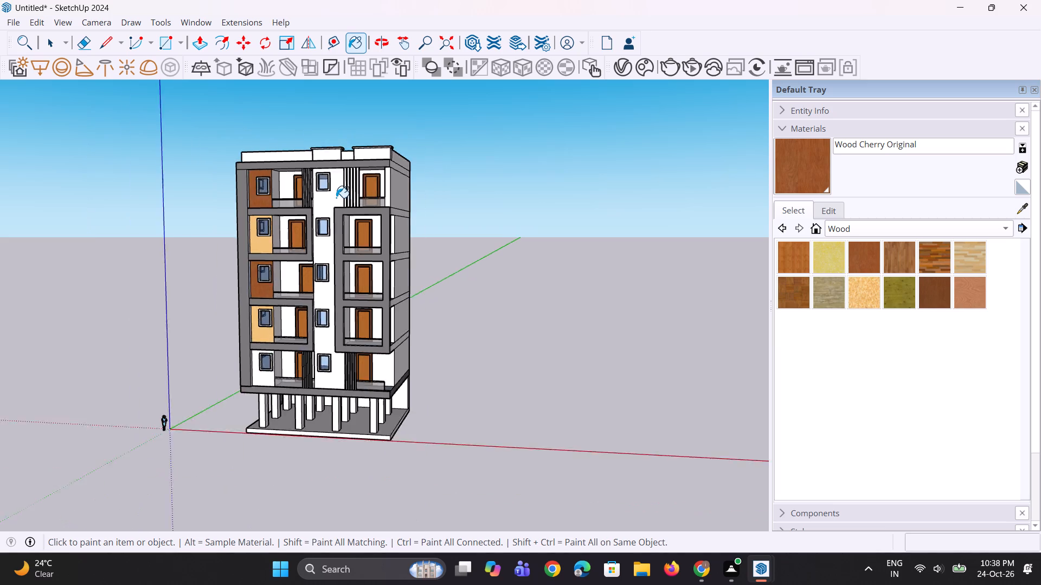
pyautogui.scroll(-5, 336, 198)
pyautogui.scroll(2, 345, 194)
pyautogui.scroll(4, 297, 303)
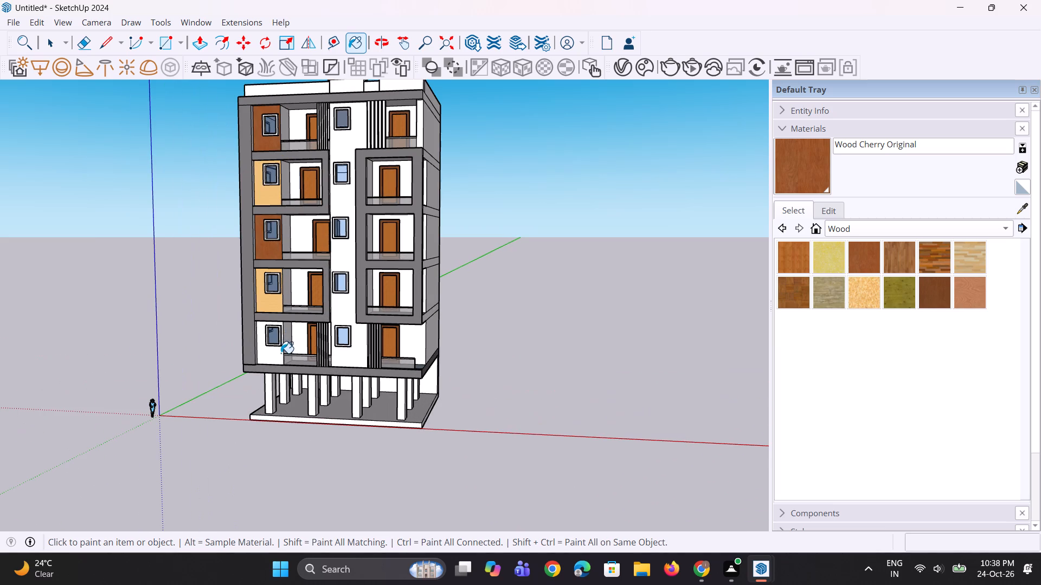
pyautogui.click(266, 357)
# Paint the full-height central window wall of the front facade with Wood OSB.
pyautogui.scroll(-5, 278, 379)
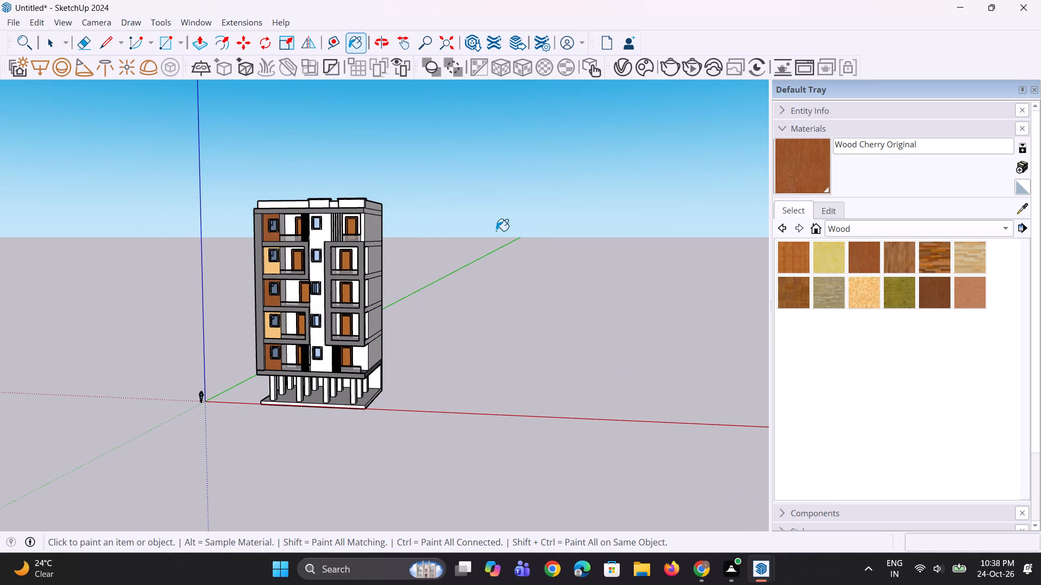
pyautogui.click(864, 290)
pyautogui.scroll(2, 275, 237)
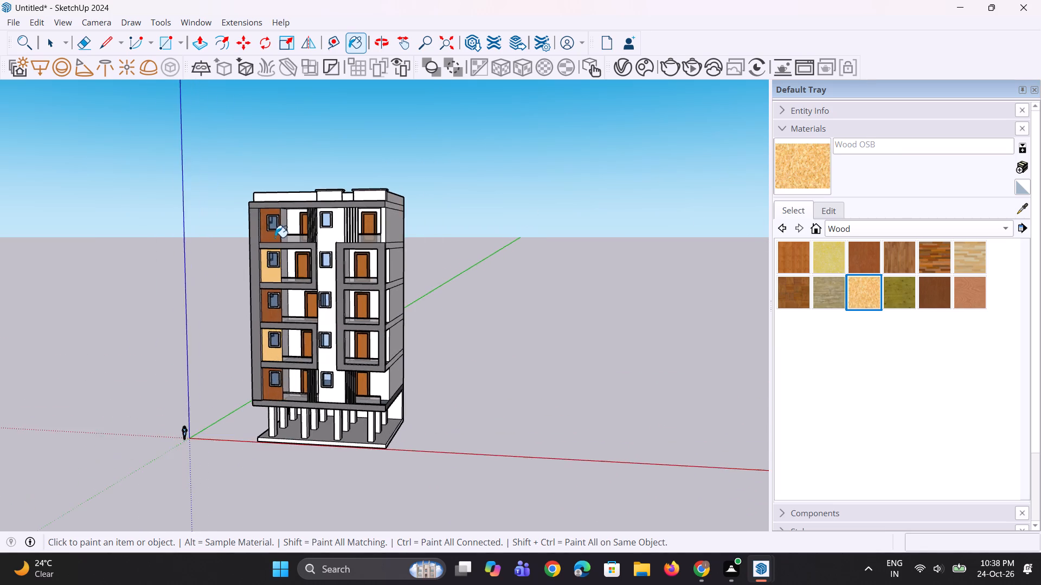
pyautogui.scroll(4, 275, 237)
pyautogui.click(329, 288)
# Paint the side wall surfaces inside the upper and lower projecting frames with Wood OSB.
pyautogui.scroll(-9, 339, 278)
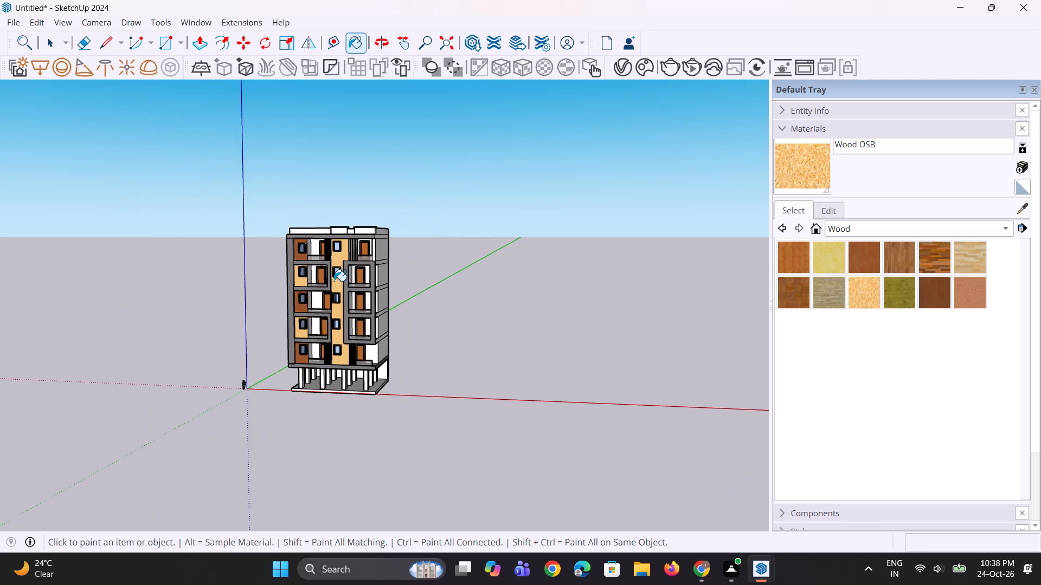
pyautogui.moveTo(290, 316); pyautogui.dragTo(549, 324, button='middle')
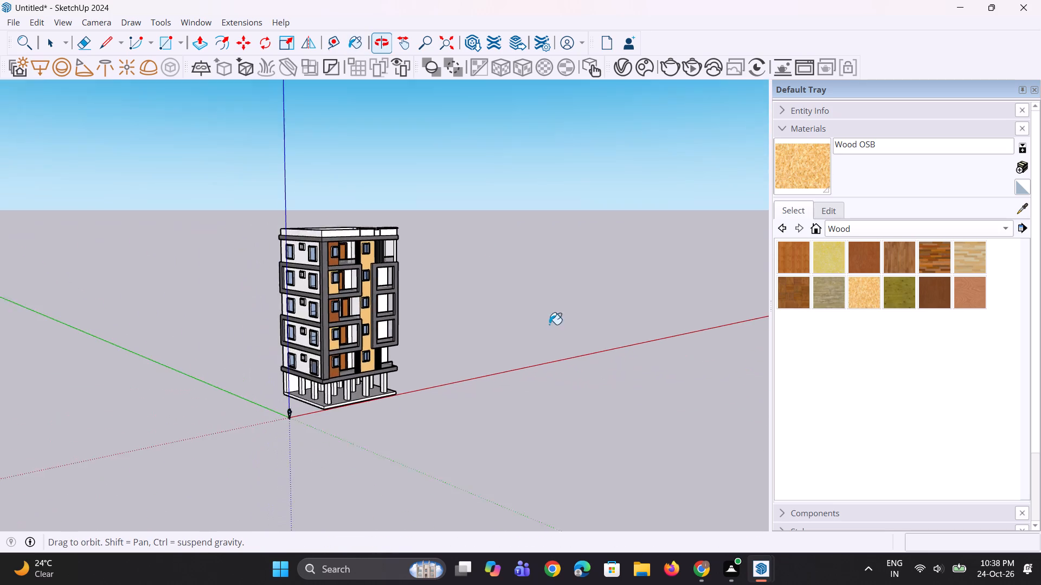
pyautogui.scroll(1, 277, 357)
pyautogui.moveTo(277, 357); pyautogui.dragTo(351, 336, button='middle')
pyautogui.scroll(4, 333, 310)
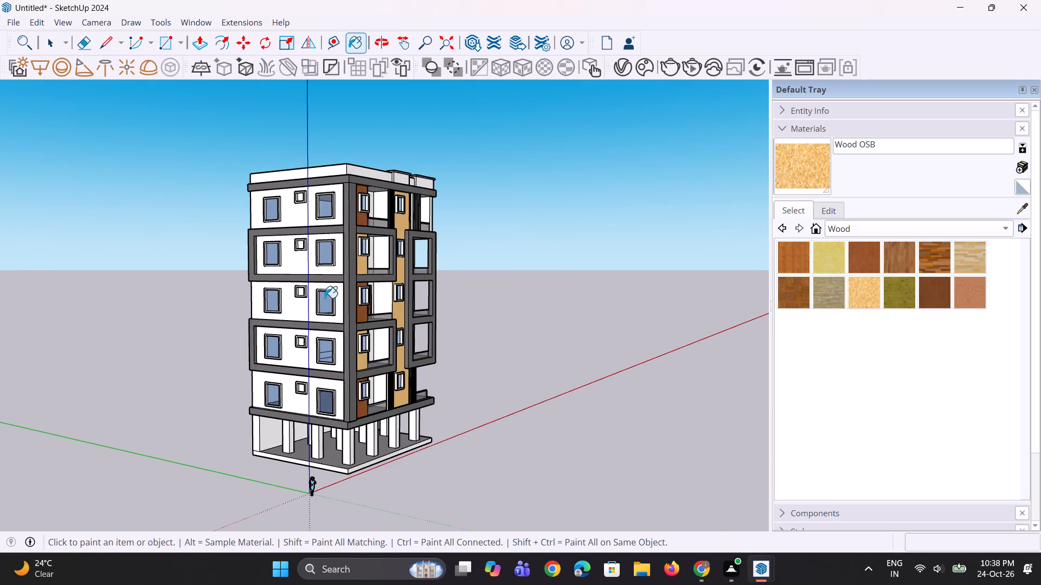
pyautogui.click(294, 265)
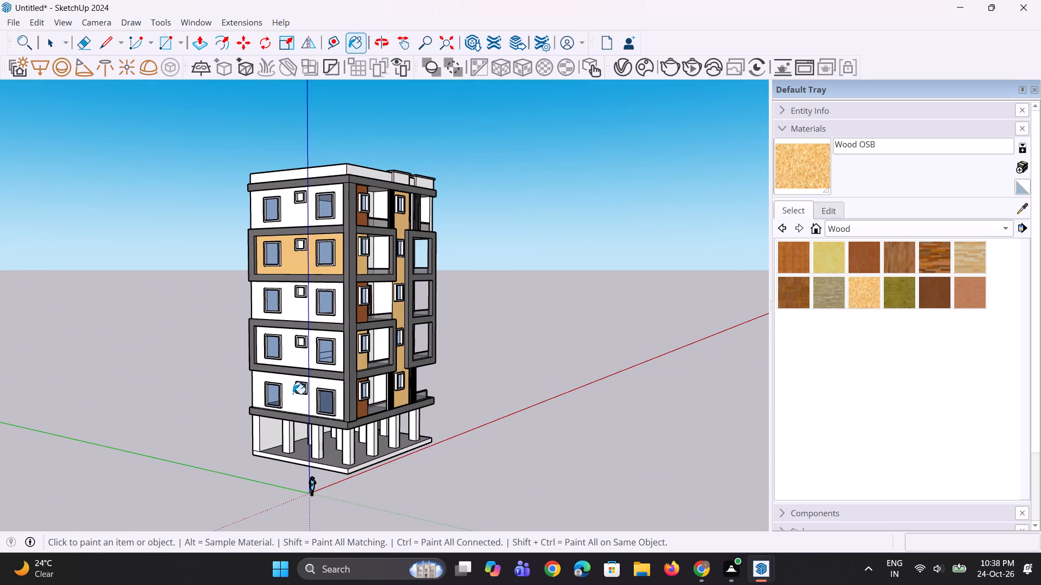
pyautogui.click(305, 353)
# Sample Generic from the projecting balcony frame and paint the front face of the wider raised parapet's cap with it.
pyautogui.moveTo(323, 350); pyautogui.dragTo(191, 357, button='middle')
pyautogui.scroll(-4, 273, 361)
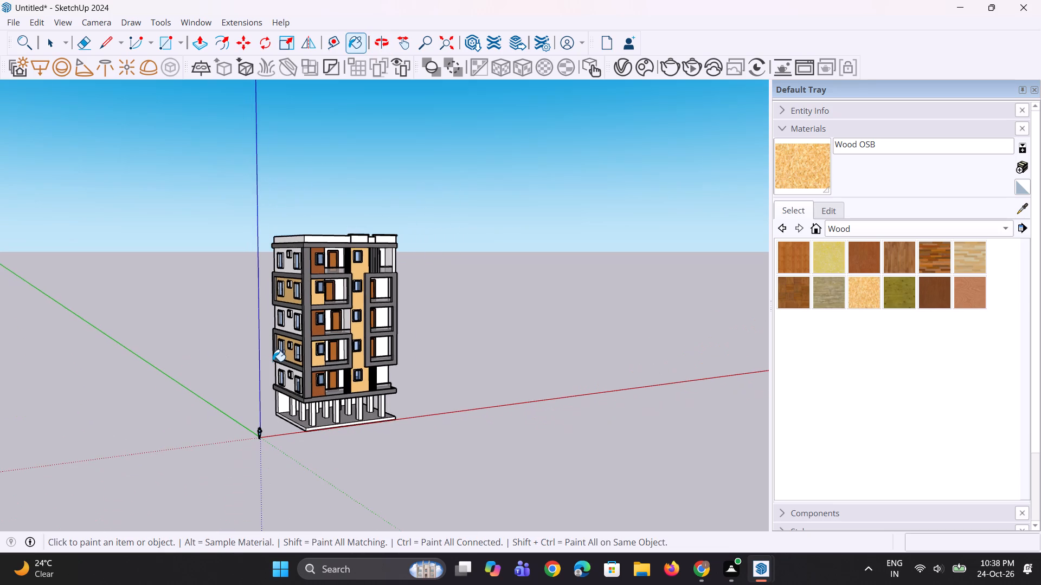
pyautogui.moveTo(302, 348); pyautogui.dragTo(152, 358, button='middle')
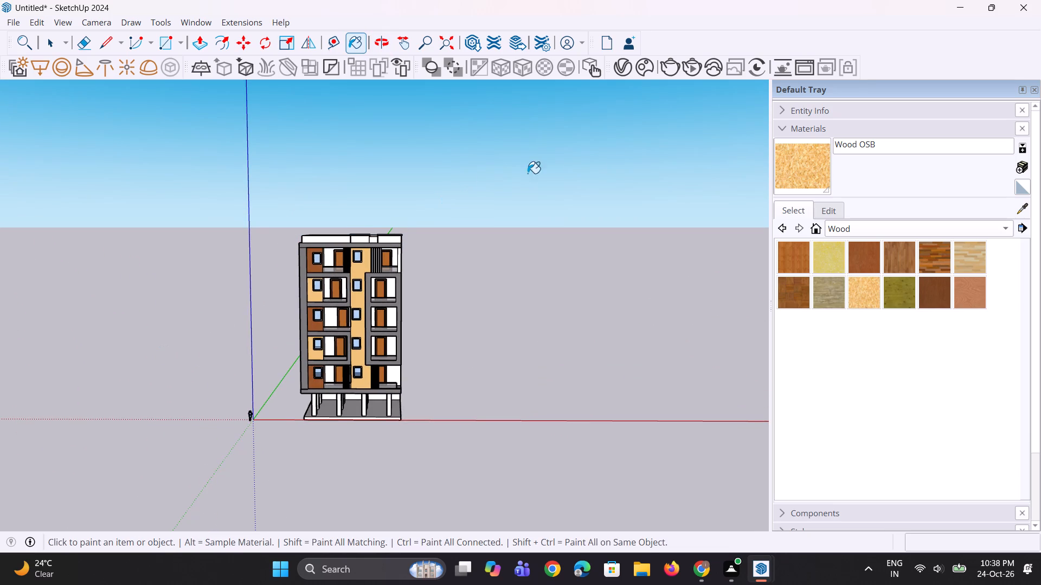
pyautogui.scroll(3, 870, 239)
pyautogui.scroll(1, 939, 260)
pyautogui.scroll(-3, 448, 334)
pyautogui.scroll(13, 357, 270)
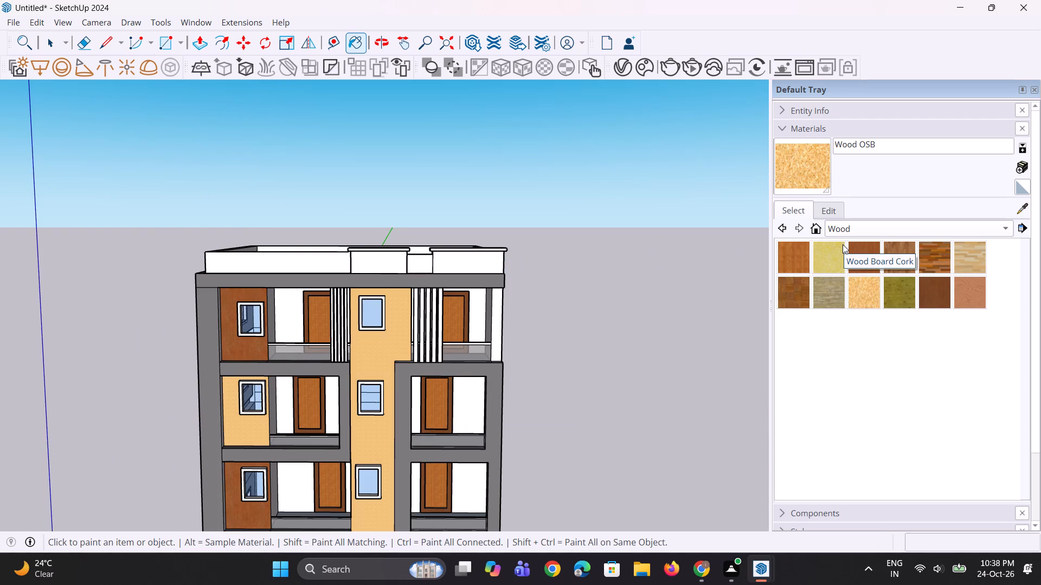
pyautogui.click(1018, 209)
pyautogui.scroll(2, 588, 347)
pyautogui.click(476, 388)
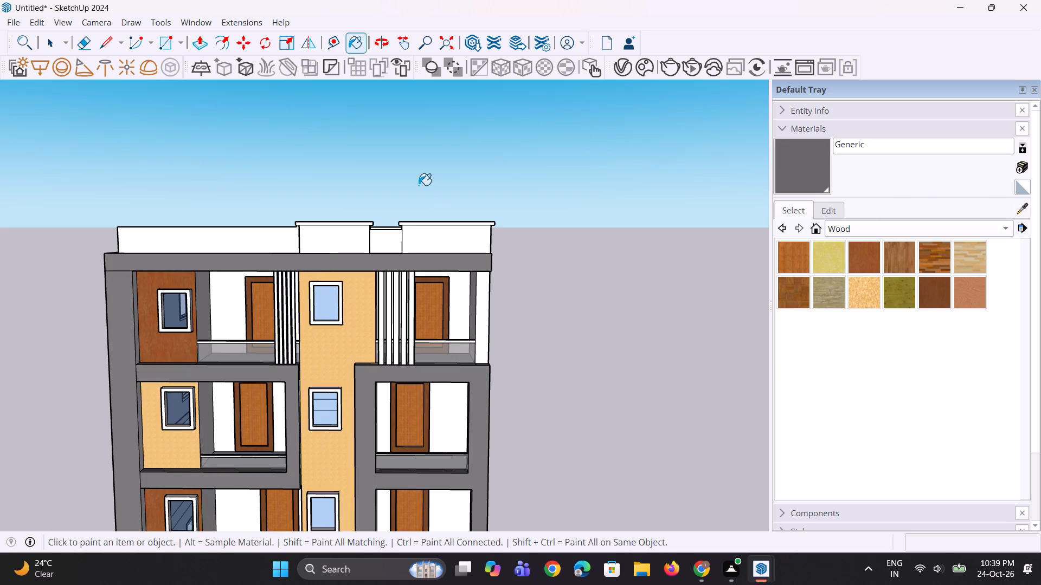
pyautogui.moveTo(415, 240); pyautogui.dragTo(413, 285, button='middle')
pyautogui.scroll(8, 422, 240)
pyautogui.click(424, 232)
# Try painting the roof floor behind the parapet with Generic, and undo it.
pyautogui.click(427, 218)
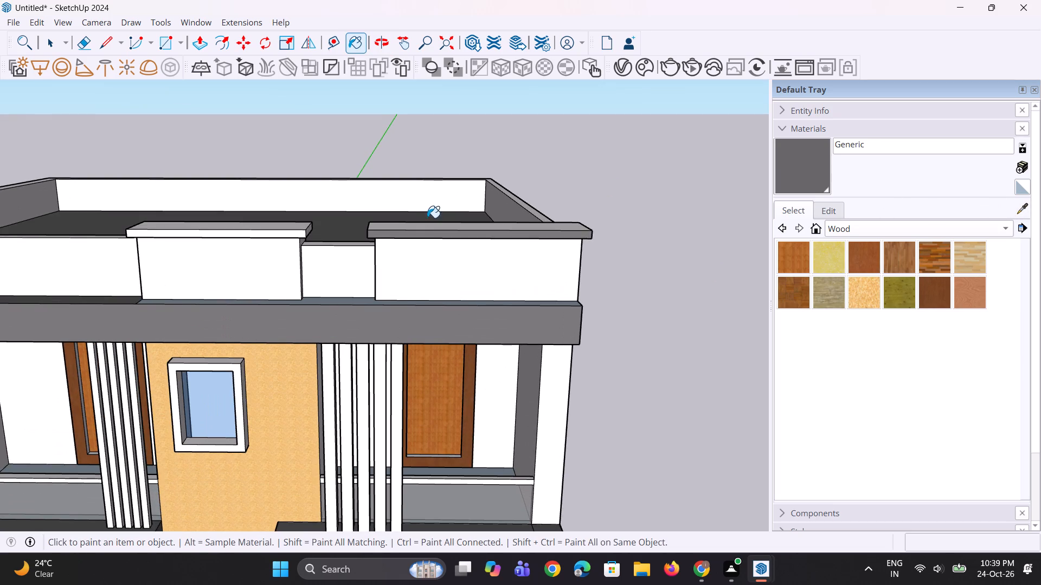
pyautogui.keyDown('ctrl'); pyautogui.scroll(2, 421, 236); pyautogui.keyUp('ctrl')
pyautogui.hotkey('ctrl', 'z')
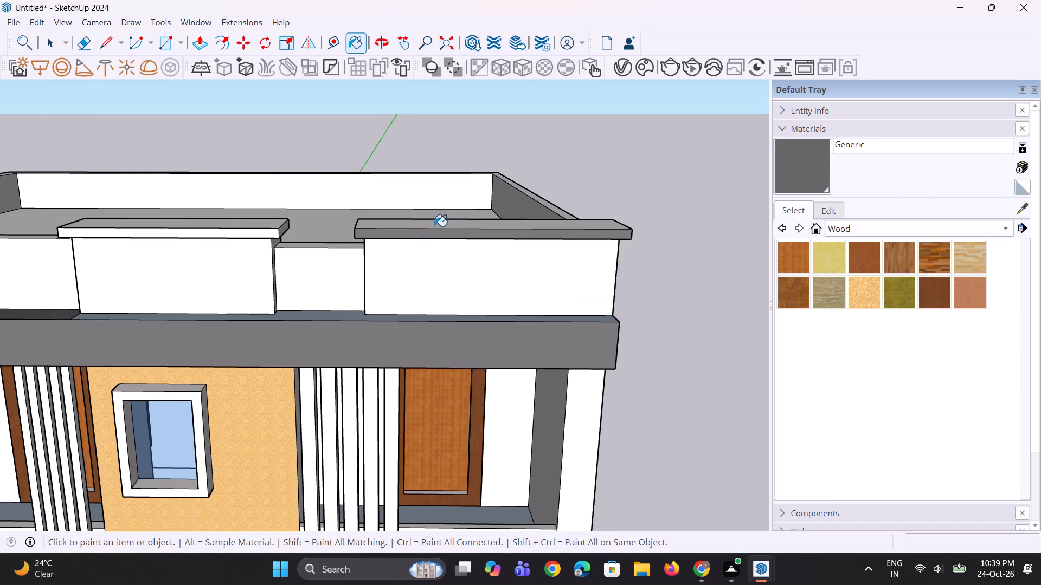
# Paint the top face and both end faces of the wider raised parapet's cap with Generic.
pyautogui.click(434, 226)
pyautogui.moveTo(381, 245); pyautogui.dragTo(533, 210, button='middle')
pyautogui.scroll(2, 410, 214)
pyautogui.click(382, 227)
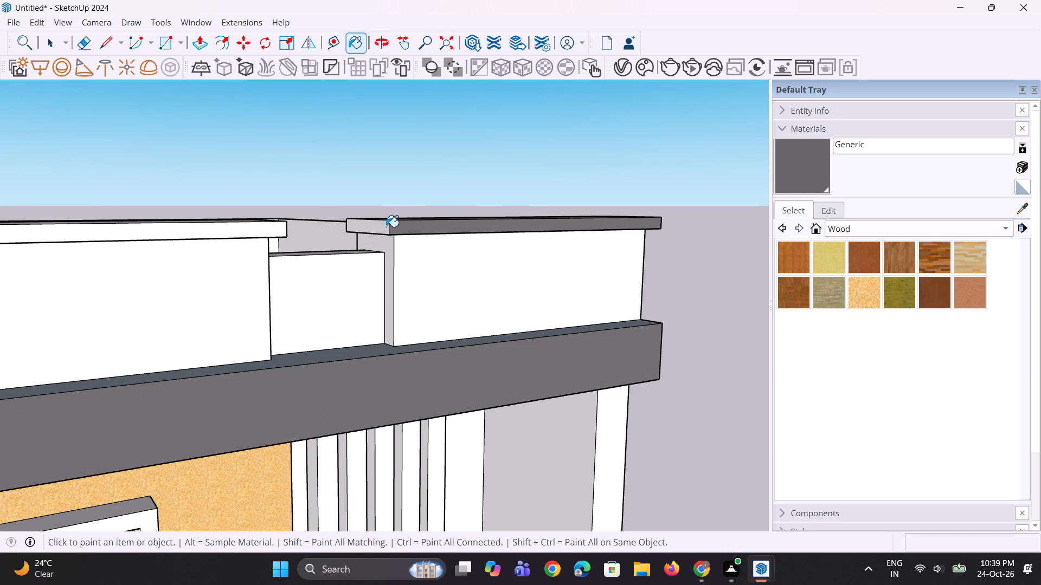
pyautogui.moveTo(466, 231); pyautogui.dragTo(240, 229, button='middle')
pyautogui.moveTo(625, 281); pyautogui.dragTo(441, 270, button='middle')
pyautogui.click(638, 215)
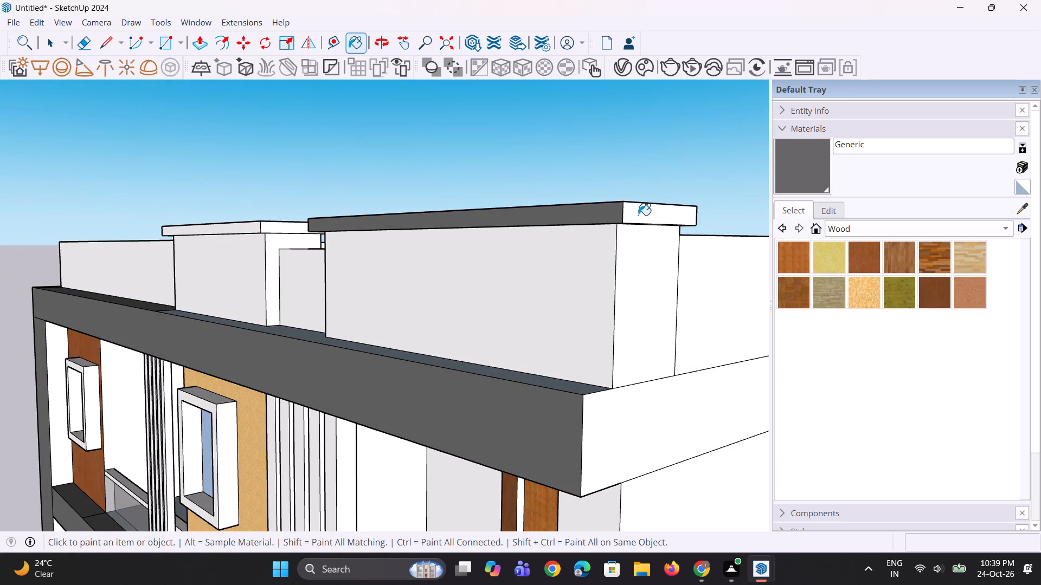
# Paint the front, top and both end faces of the narrower raised parapet's cap with Generic.
pyautogui.moveTo(596, 262); pyautogui.dragTo(678, 317, button='middle')
pyautogui.scroll(-4, 671, 308)
pyautogui.scroll(4, 356, 261)
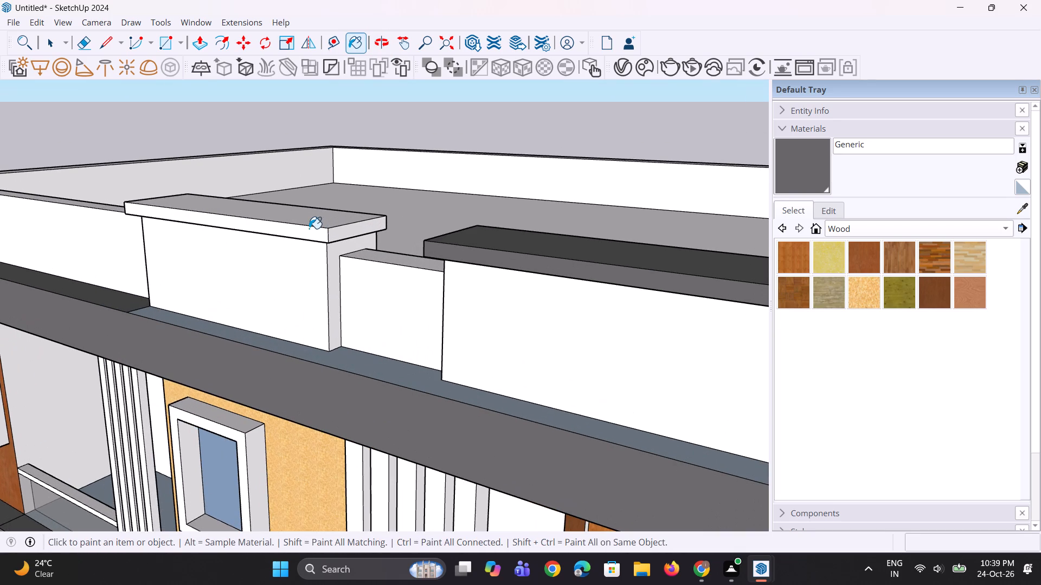
pyautogui.click(309, 229)
pyautogui.click(317, 216)
pyautogui.click(338, 234)
pyautogui.moveTo(272, 242); pyautogui.dragTo(496, 188, button='middle')
pyautogui.moveTo(339, 209); pyautogui.dragTo(426, 225, button='middle')
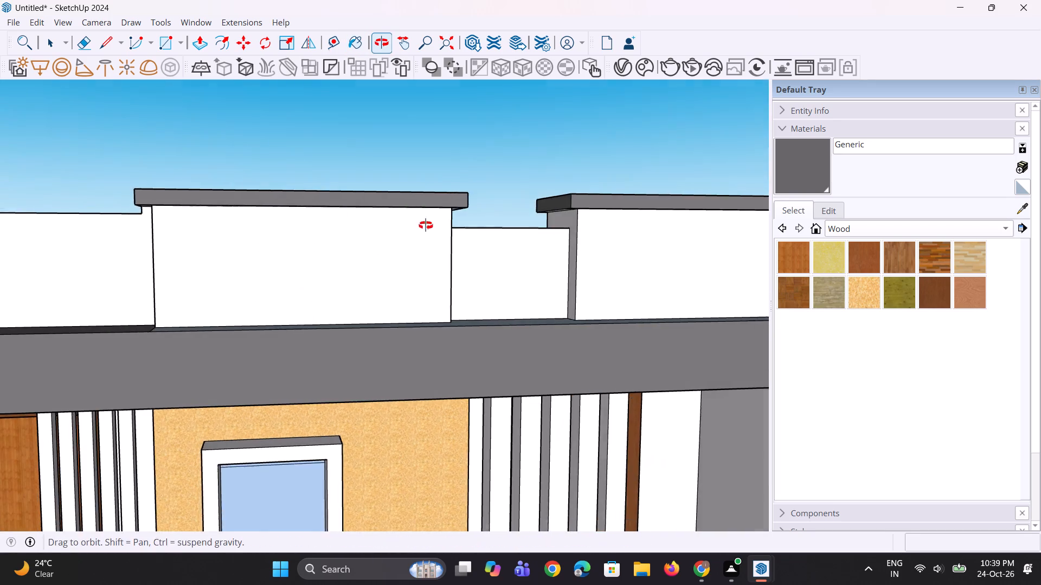
pyautogui.moveTo(426, 225); pyautogui.dragTo(603, 250, button='middle')
pyautogui.scroll(2, 341, 217)
pyautogui.click(260, 227)
pyautogui.moveTo(326, 214); pyautogui.dragTo(182, 226, button='middle')
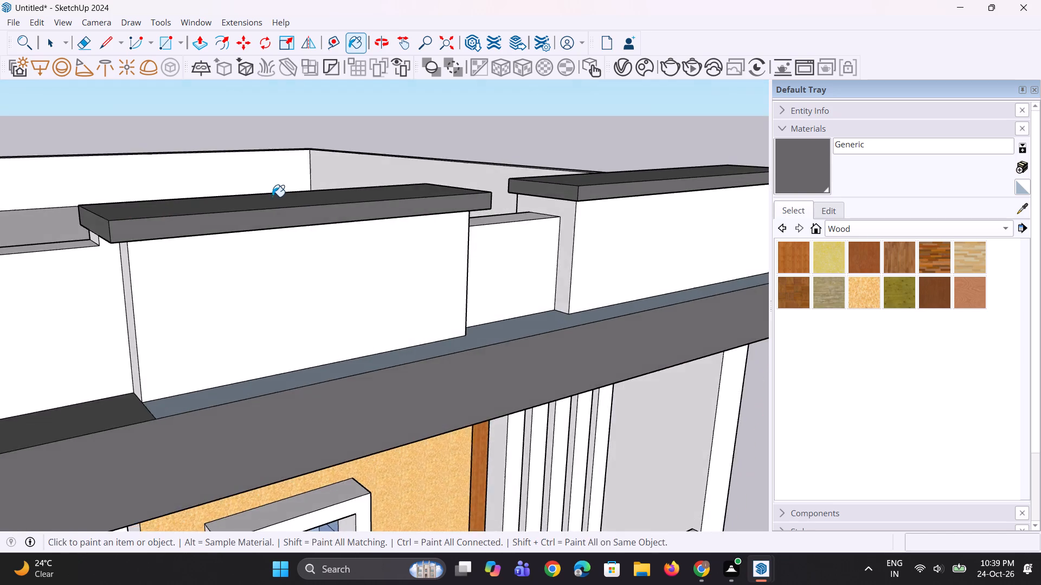
pyautogui.scroll(-5, 278, 194)
pyautogui.scroll(1, 364, 209)
pyautogui.moveTo(364, 209); pyautogui.dragTo(322, 215, button='middle')
pyautogui.scroll(-8, 322, 215)
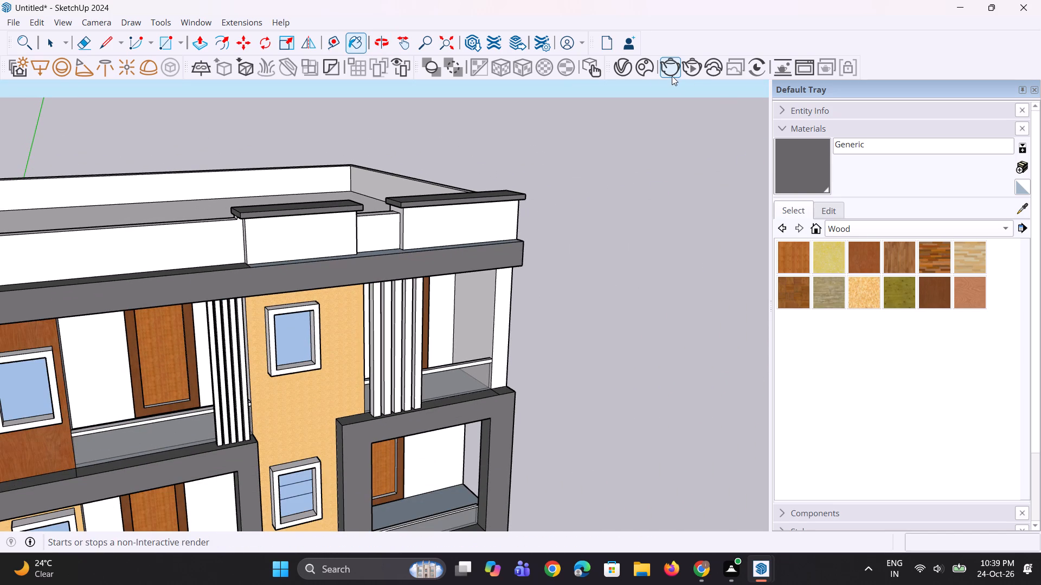
# Create a new generic V-Ray material with a light pink diffuse colour of about R 0.82, G 0.716, B 0.716.
pyautogui.click(623, 73)
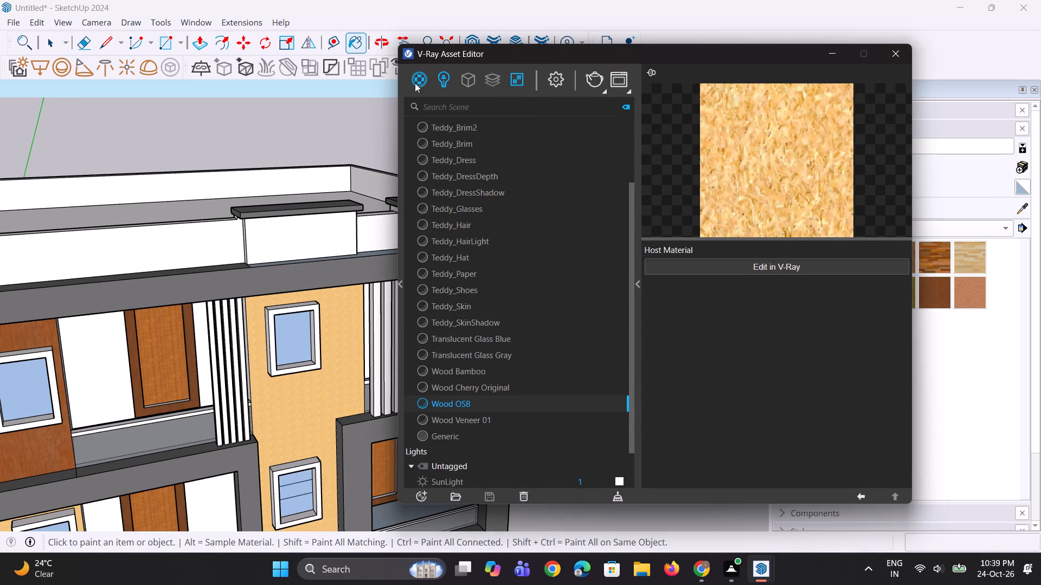
pyautogui.rightClick(412, 81)
pyautogui.click(435, 103)
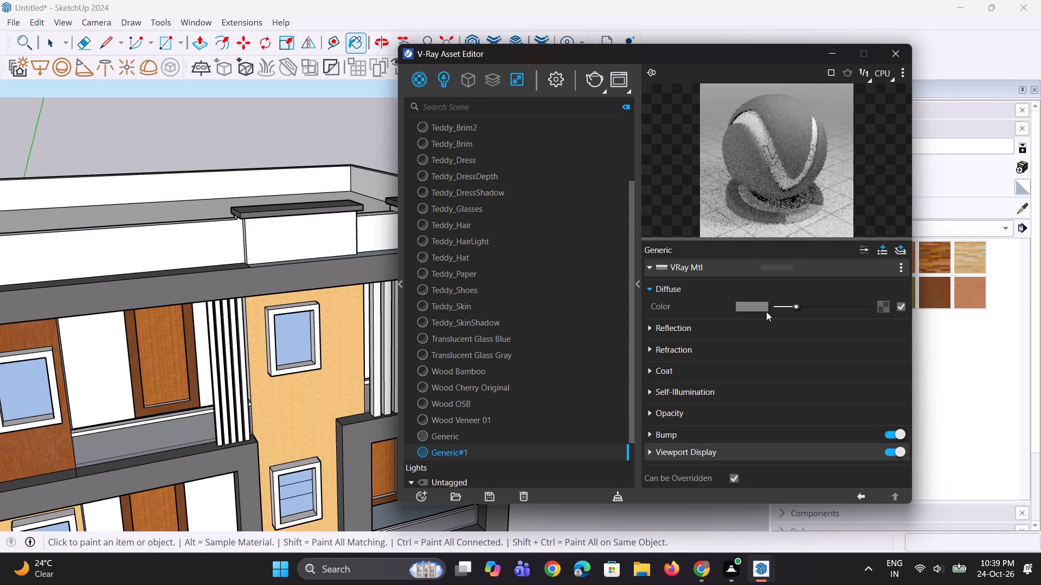
pyautogui.click(749, 313)
pyautogui.click(748, 311)
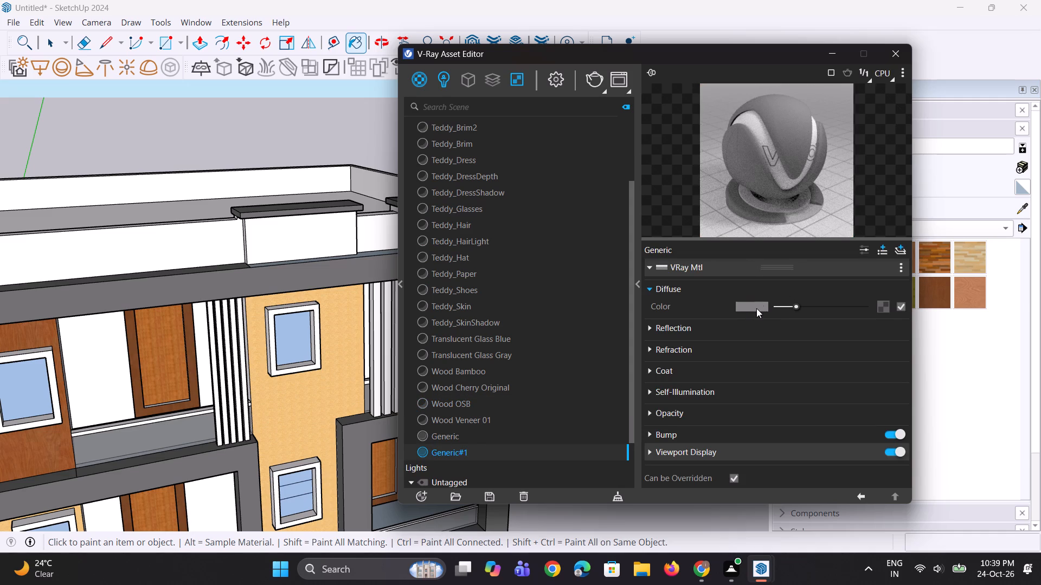
pyautogui.click(755, 311)
pyautogui.click(753, 306)
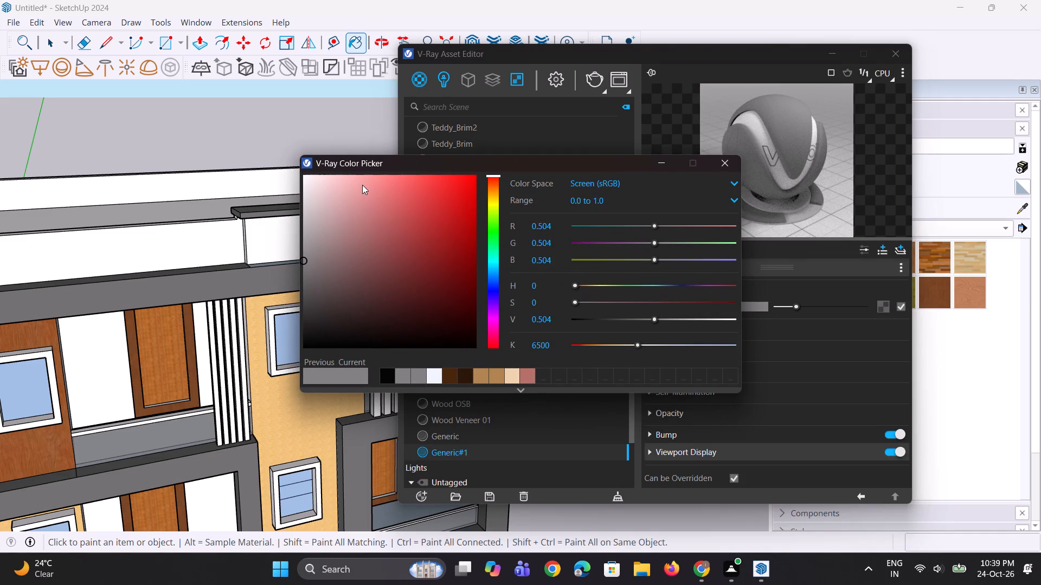
pyautogui.moveTo(359, 185); pyautogui.dragTo(332, 216)
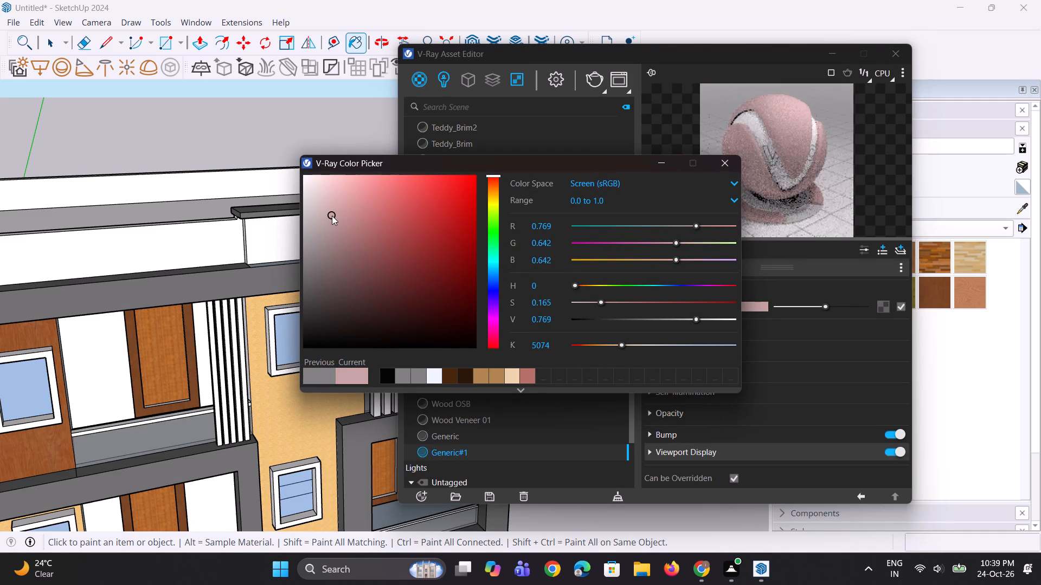
pyautogui.moveTo(332, 216); pyautogui.dragTo(325, 206)
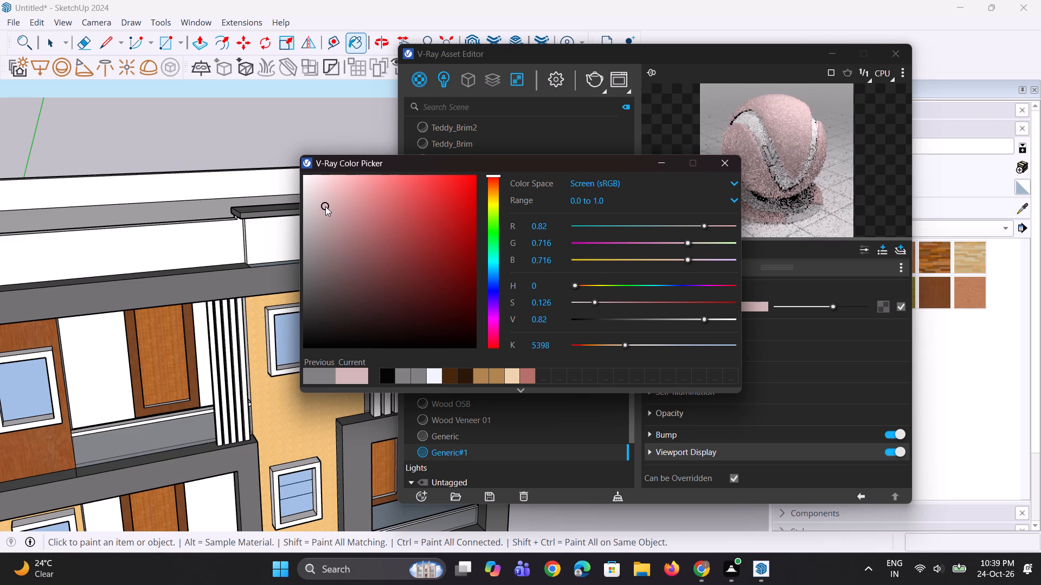
pyautogui.click(661, 161)
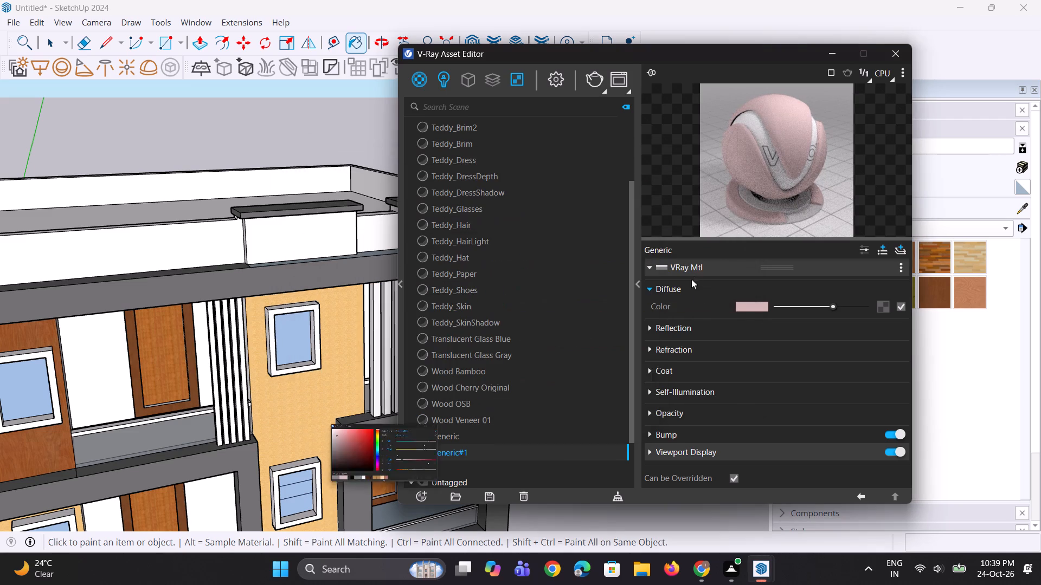
# Give the new pink material a grey reflection colour and a reflection glossiness of 0.95.
pyautogui.click(707, 323)
pyautogui.click(791, 347)
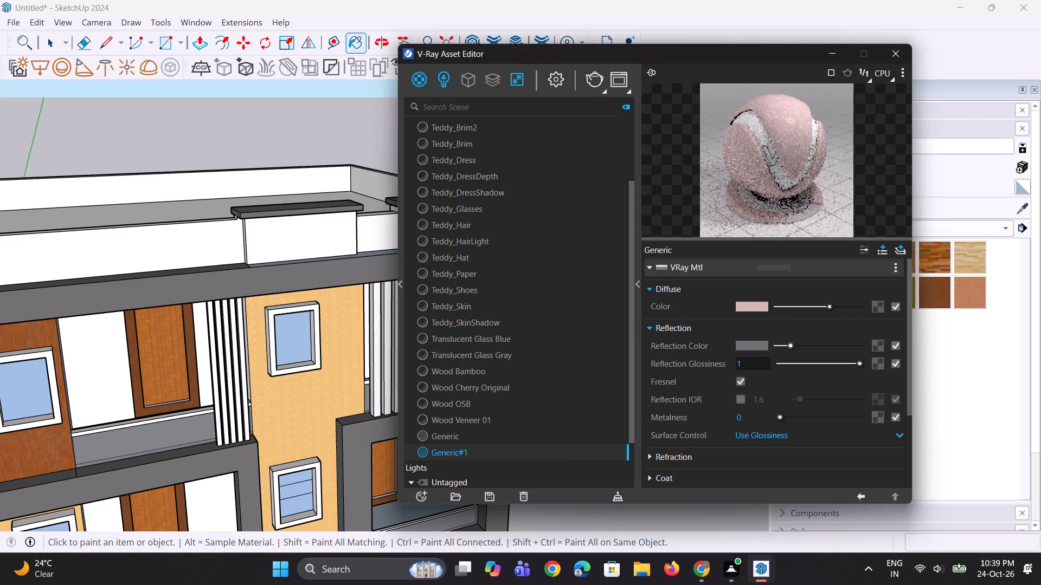
pyautogui.moveTo(757, 365); pyautogui.dragTo(729, 366)
pyautogui.press('0')
pyautogui.press('.')
pyautogui.write('95')
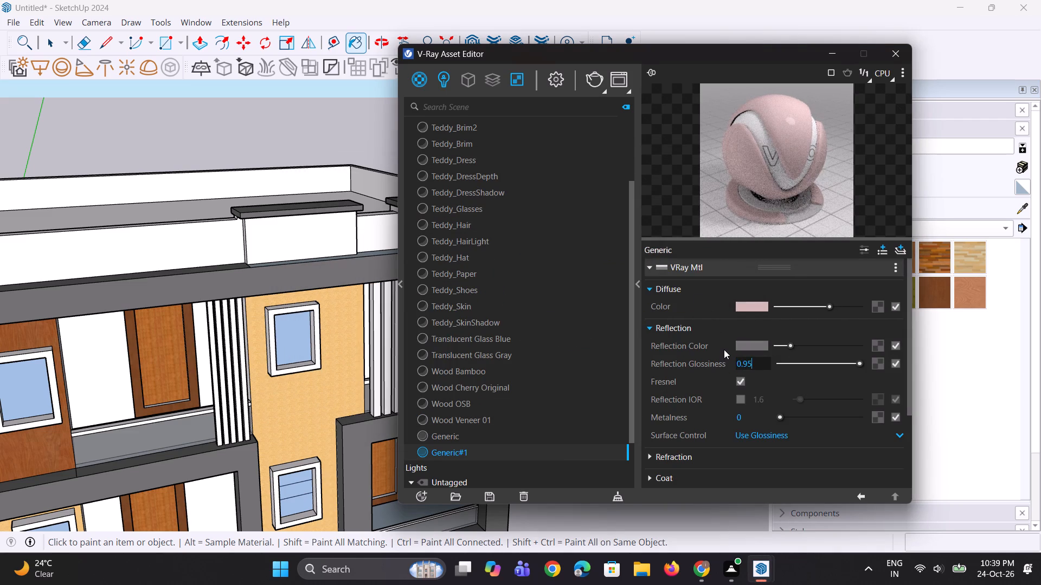
pyautogui.press('Return')
pyautogui.click(804, 157)
pyautogui.click(824, 57)
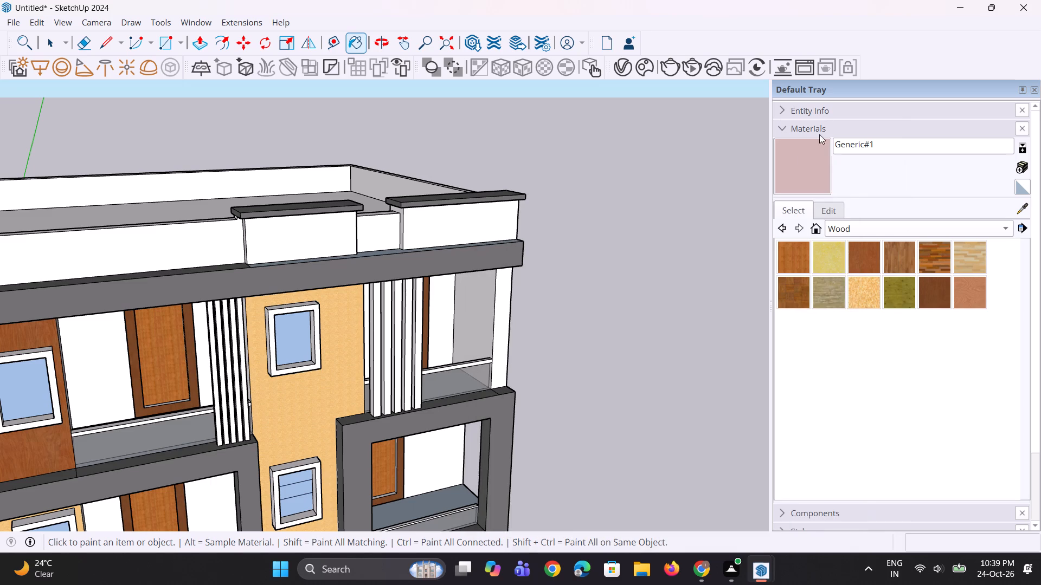
# Paint the long front parapet wall and the front face of the wider raised parapet with pink Generic#1.
pyautogui.moveTo(786, 166); pyautogui.dragTo(792, 166)
pyautogui.scroll(-7, 596, 260)
pyautogui.scroll(3, 517, 259)
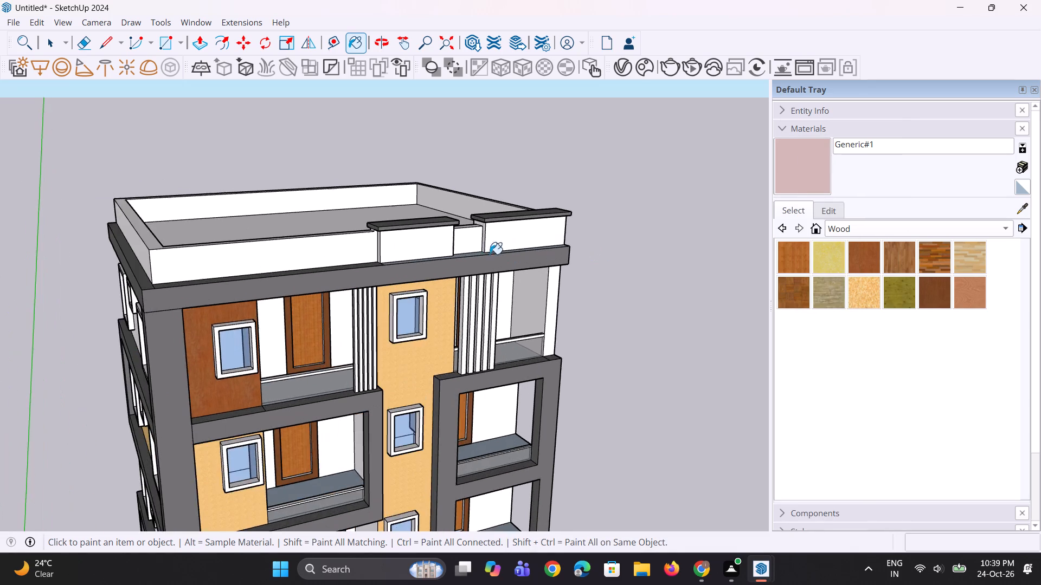
pyautogui.scroll(3, 410, 254)
pyautogui.click(307, 253)
pyautogui.click(540, 223)
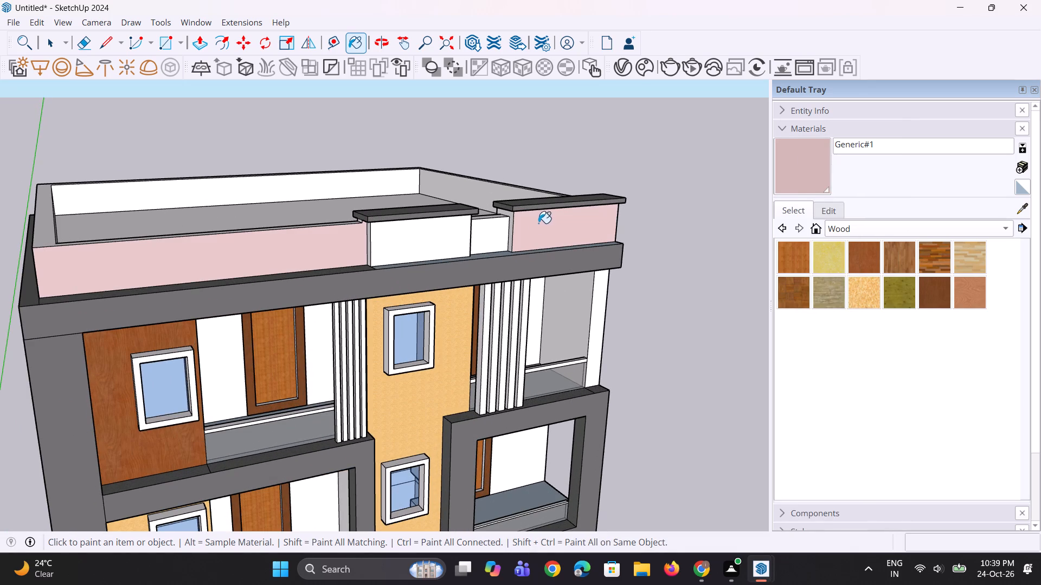
pyautogui.moveTo(530, 232); pyautogui.dragTo(519, 233, button='middle')
pyautogui.scroll(-5, 499, 235)
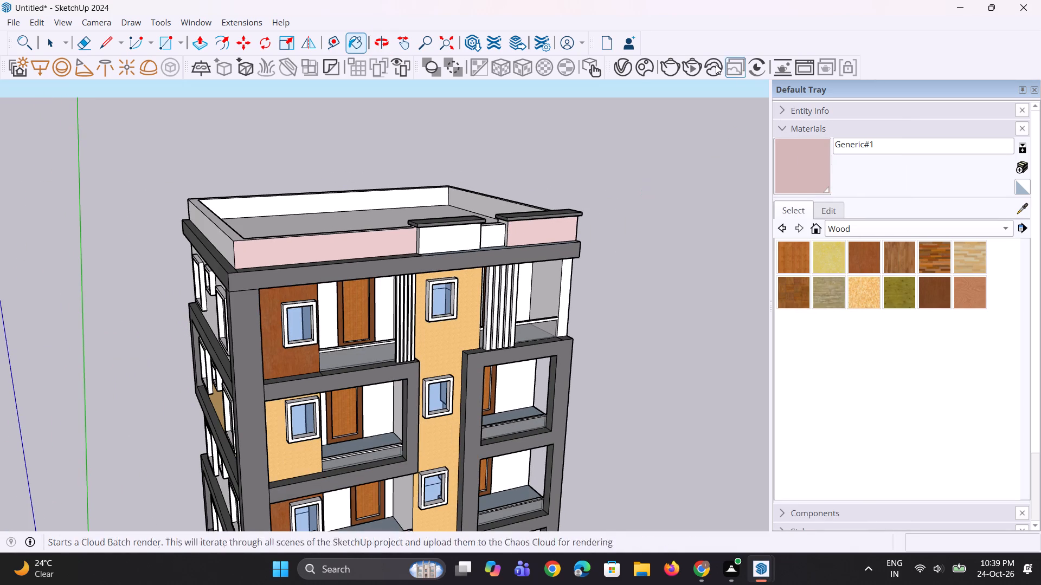
# Lighten the diffuse colour of Generic#1 to a paler pink in the V-Ray Asset Editor.
pyautogui.click(623, 69)
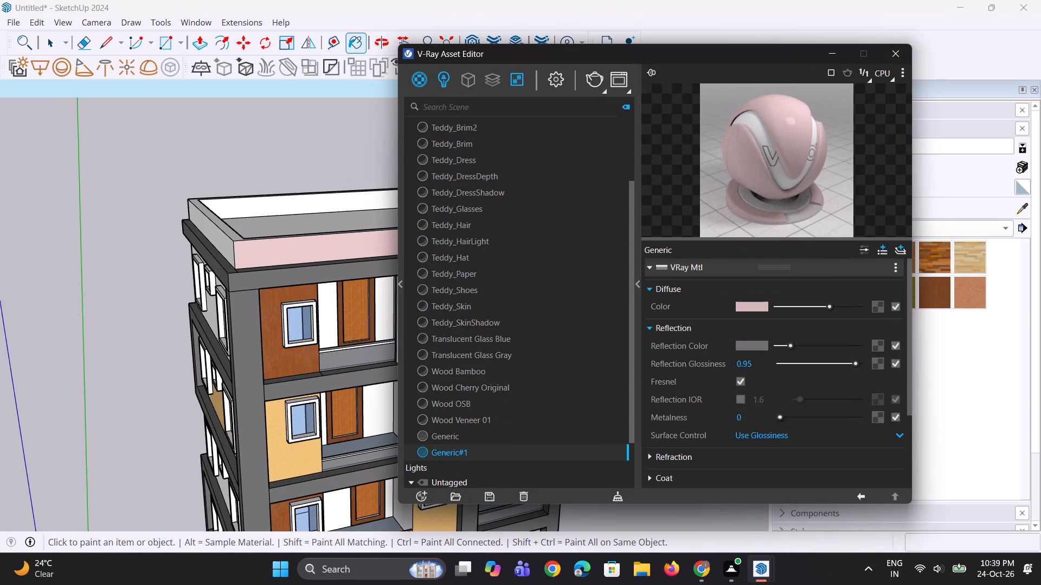
pyautogui.moveTo(830, 308); pyautogui.dragTo(844, 308)
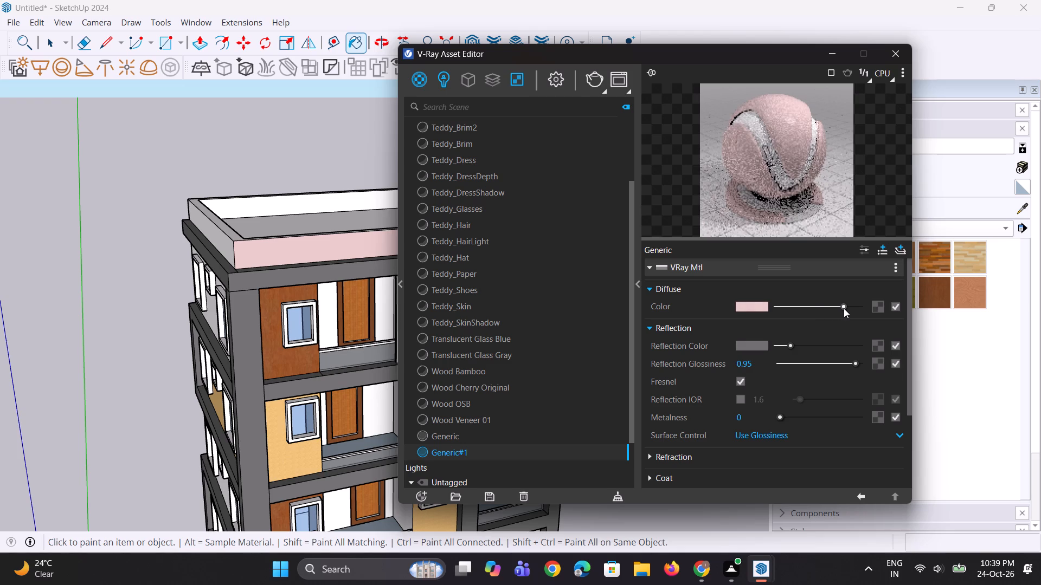
pyautogui.moveTo(844, 308); pyautogui.dragTo(854, 308)
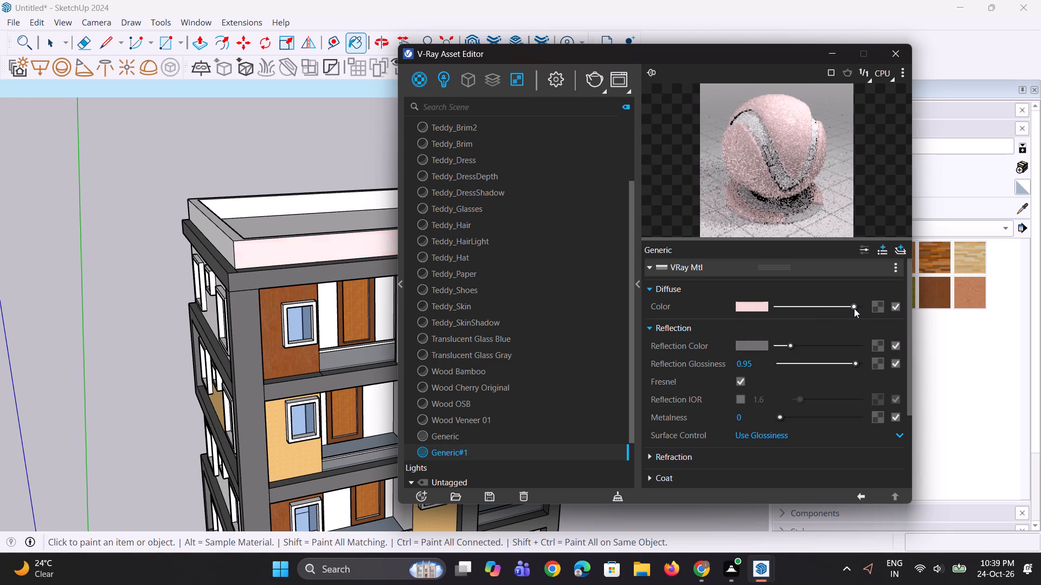
pyautogui.moveTo(854, 308); pyautogui.dragTo(849, 310)
pyautogui.click(831, 53)
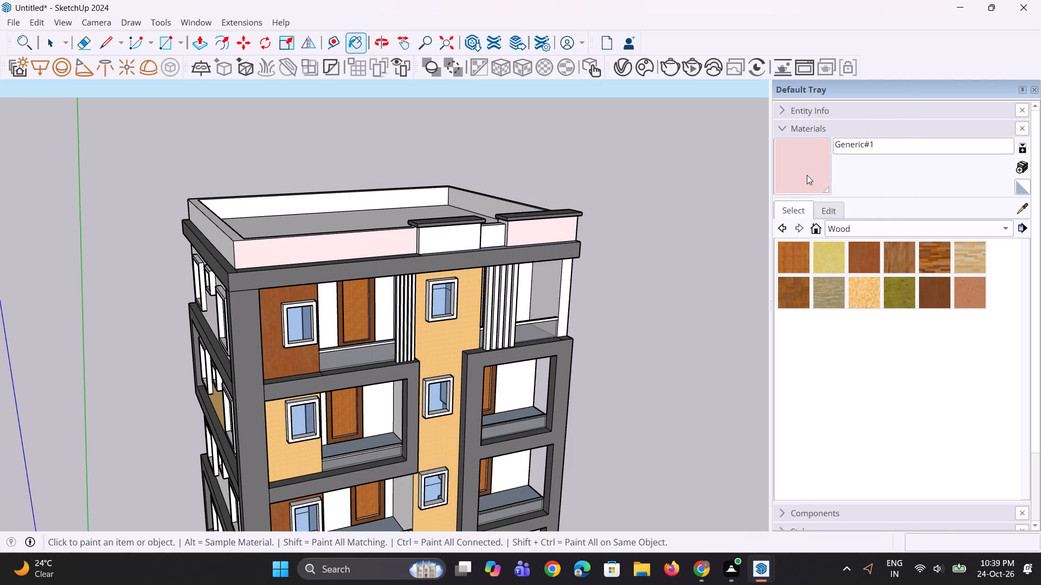
# Paint the balcony back walls on both sides of the top two floors with Generic#1.
pyautogui.click(806, 175)
pyautogui.scroll(-2, 664, 245)
pyautogui.scroll(-3, 611, 244)
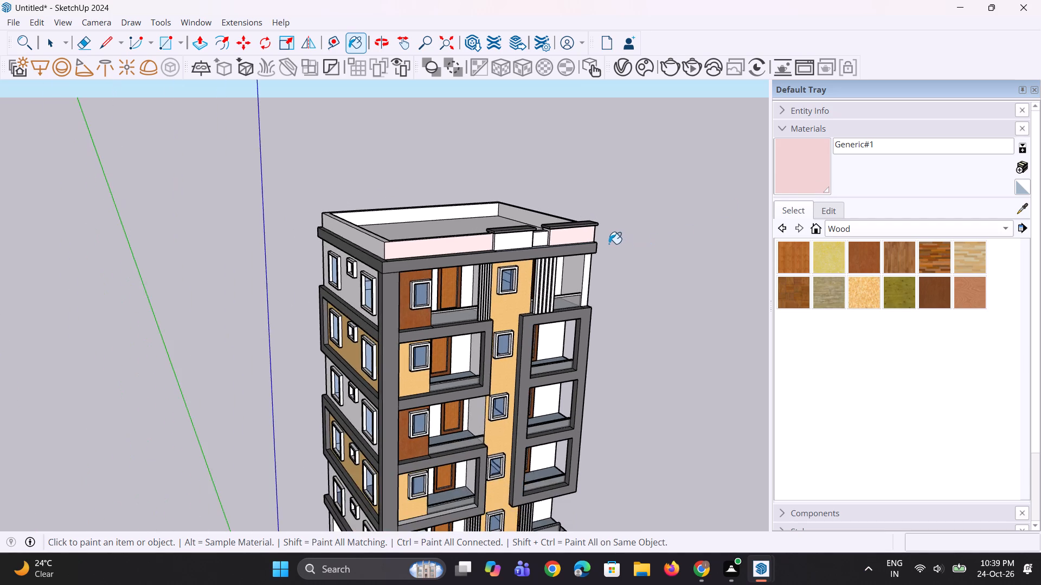
pyautogui.scroll(3, 595, 280)
pyautogui.scroll(3, 487, 311)
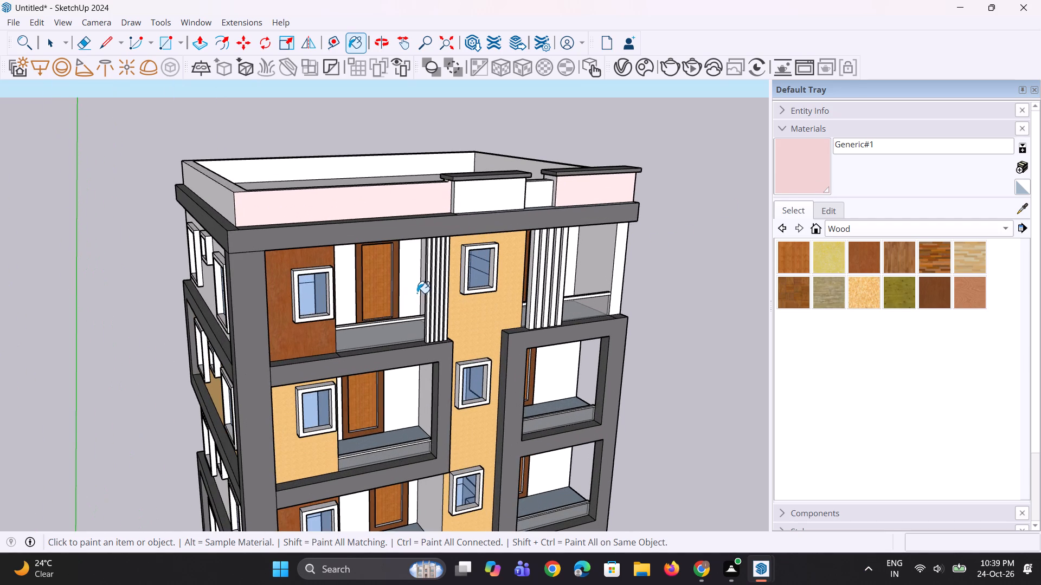
pyautogui.click(417, 293)
pyautogui.scroll(-4, 368, 274)
pyautogui.scroll(1, 390, 361)
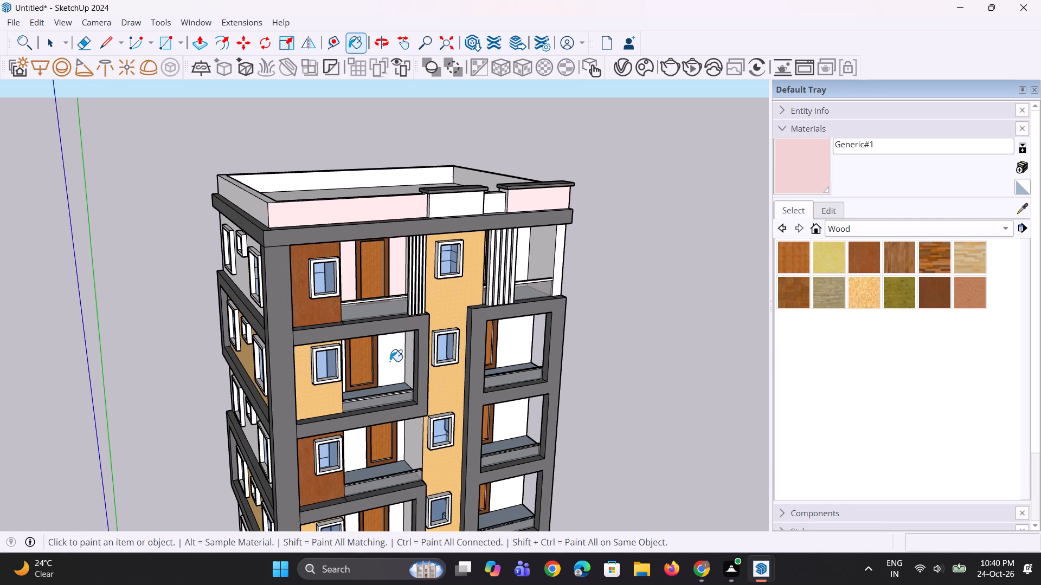
pyautogui.click(390, 361)
pyautogui.click(512, 346)
pyautogui.click(526, 260)
# Paint the balcony back walls on both sides of the three lower apartment floors with Generic#1.
pyautogui.scroll(-4, 175, 302)
pyautogui.scroll(-4, 323, 282)
pyautogui.scroll(6, 319, 360)
pyautogui.click(310, 372)
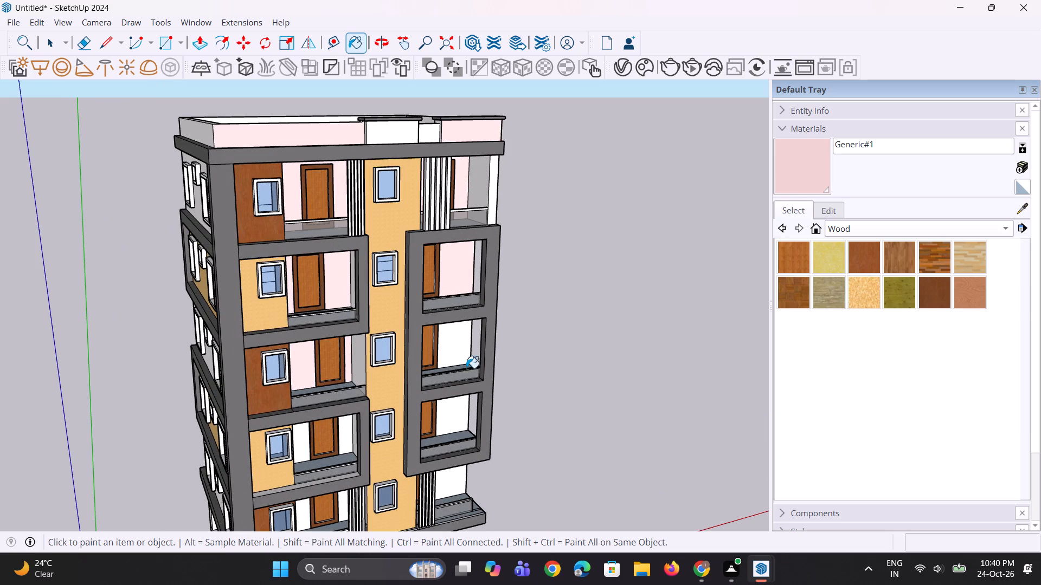
pyautogui.click(452, 349)
pyautogui.click(451, 414)
pyautogui.click(304, 452)
pyautogui.scroll(-4, 327, 343)
pyautogui.moveTo(346, 435); pyautogui.dragTo(345, 380, button='middle')
pyautogui.scroll(3, 299, 486)
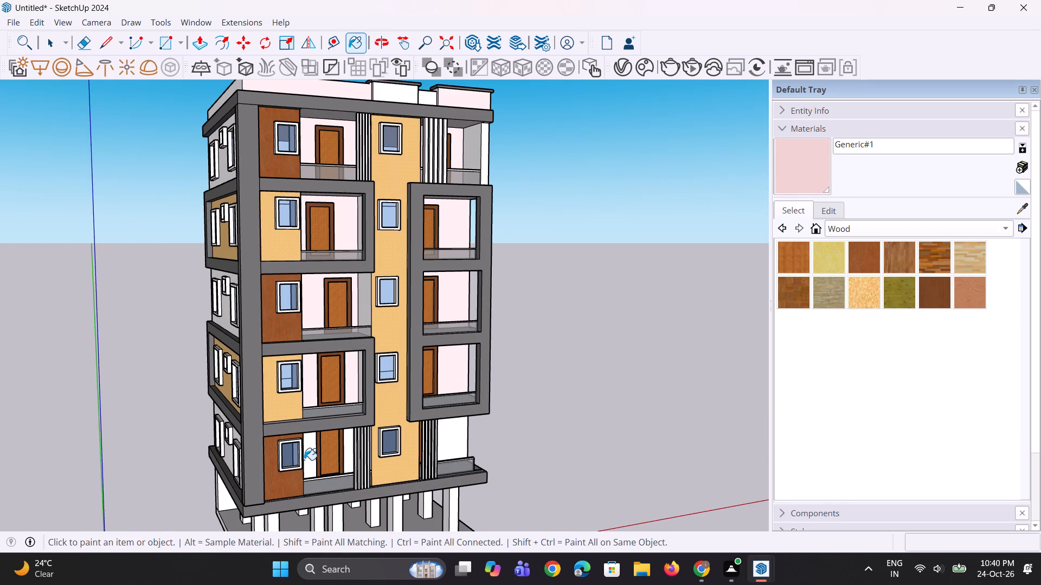
pyautogui.click(310, 458)
pyautogui.click(460, 447)
pyautogui.middleClick(459, 446)
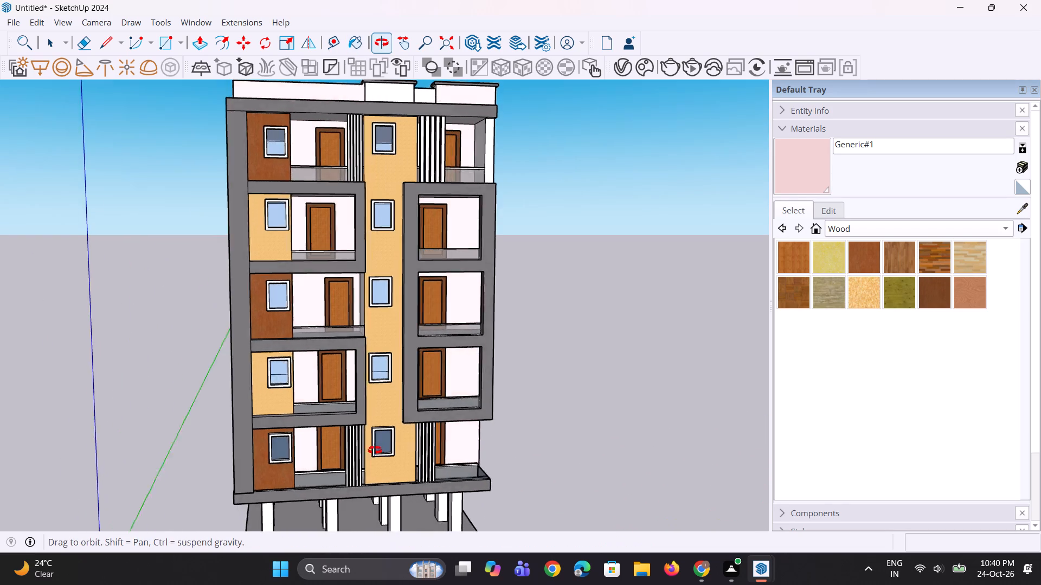
pyautogui.scroll(-4, 464, 448)
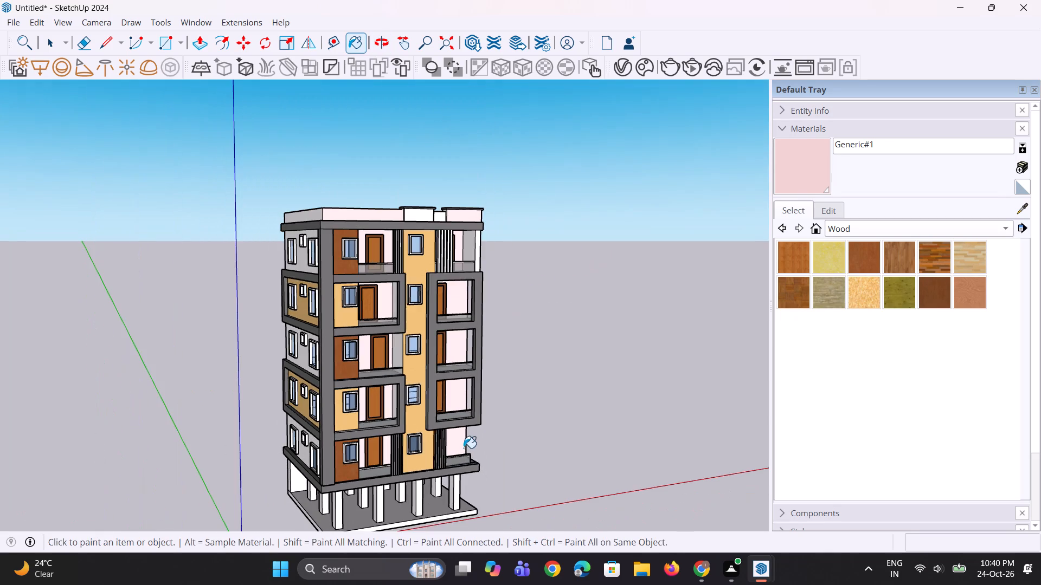
# Push/Pull the roof parapet's top rim upward from a new starting face to form a thin coping band.
pyautogui.scroll(8, 384, 174)
pyautogui.moveTo(380, 174); pyautogui.dragTo(380, 203, button='middle')
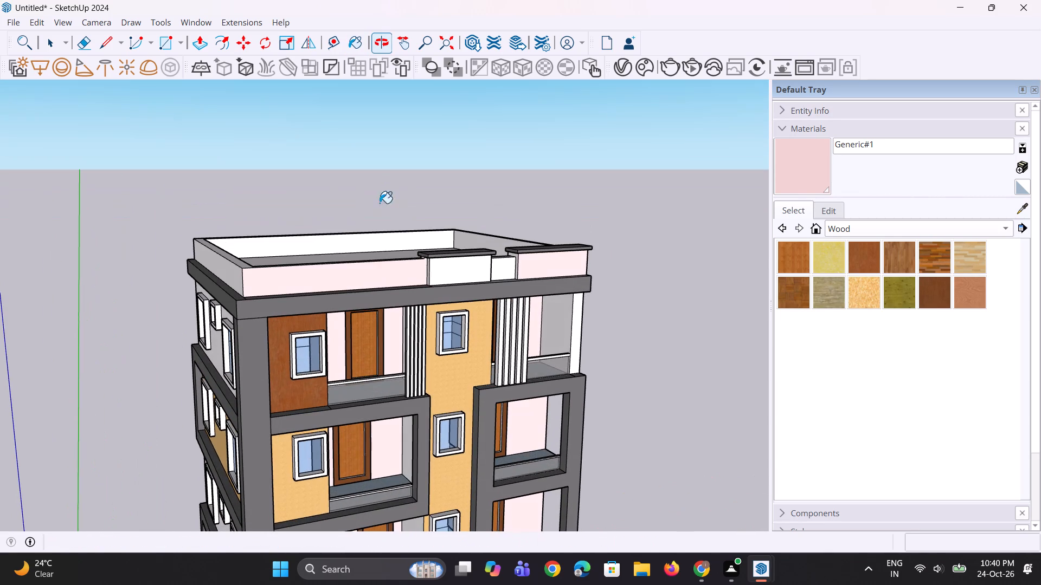
pyautogui.scroll(2, 464, 282)
pyautogui.moveTo(352, 237); pyautogui.dragTo(416, 338, button='middle')
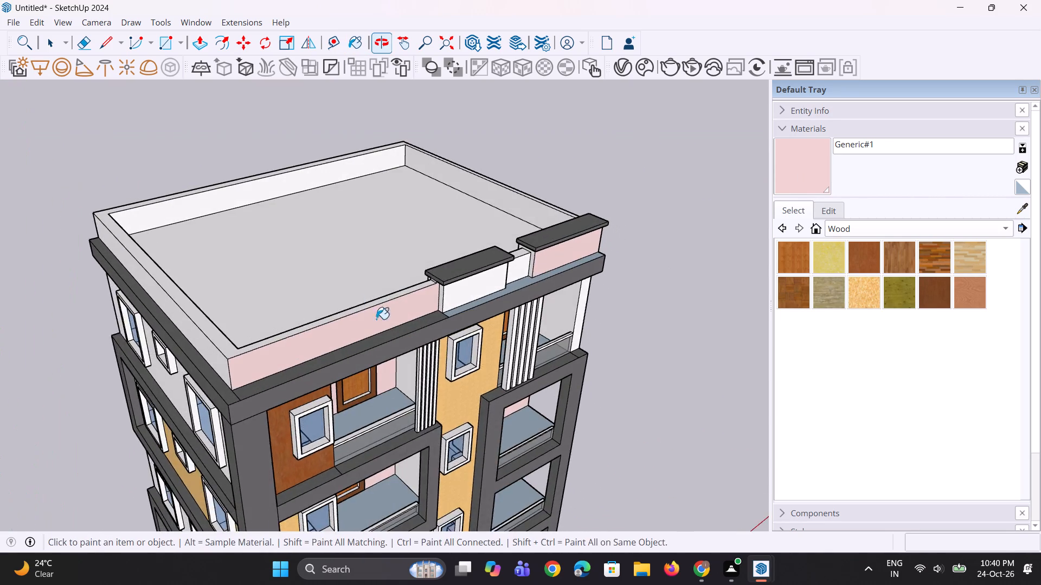
pyautogui.scroll(2, 340, 304)
pyautogui.press('space')
pyautogui.press('space')
pyautogui.scroll(3, 338, 322)
pyautogui.press('p')
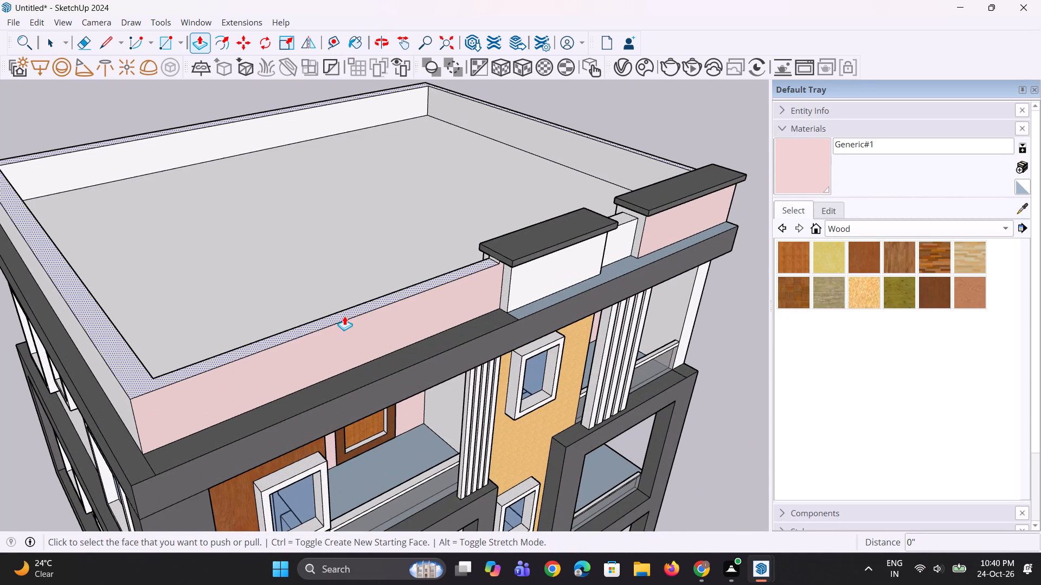
pyautogui.click(344, 316)
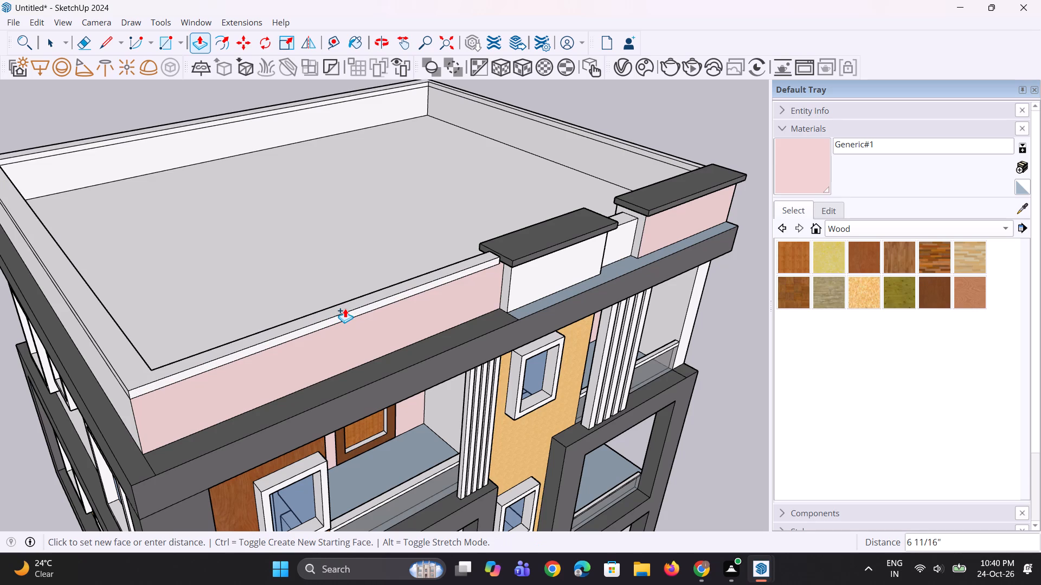
pyautogui.click(345, 308)
pyautogui.moveTo(349, 303); pyautogui.dragTo(330, 268, button='middle')
pyautogui.press('space')
pyautogui.press('space')
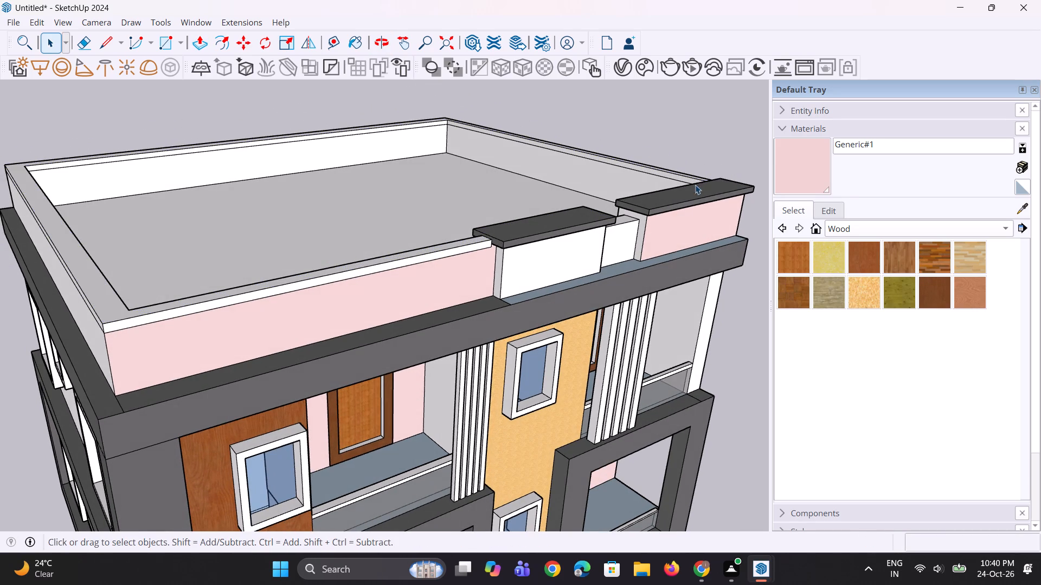
# Sample the Generic grey from the roof cap and paint the coping band's top, front and one outer side face with it.
pyautogui.click(1024, 211)
pyautogui.click(573, 221)
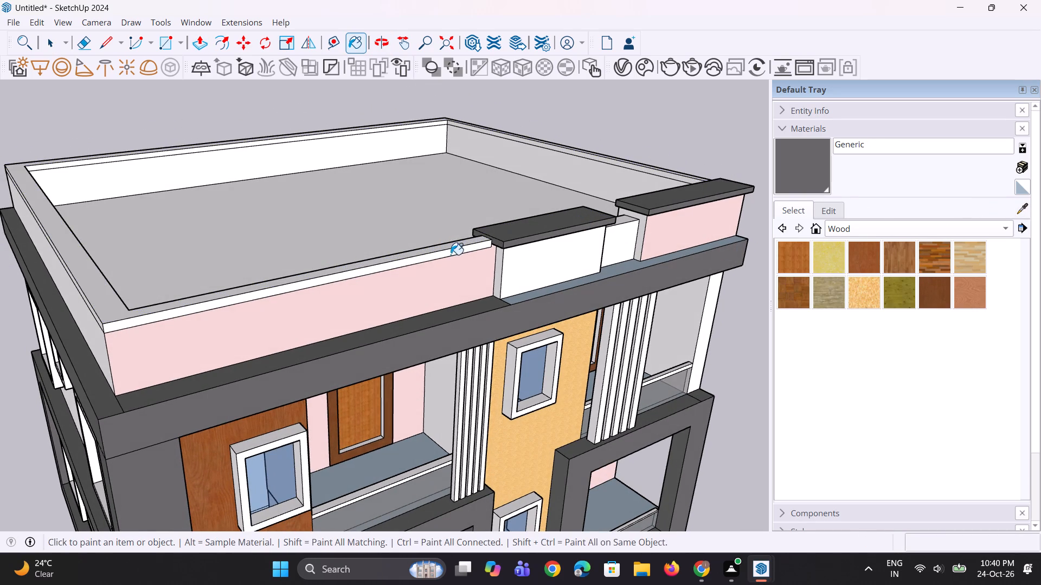
pyautogui.click(452, 251)
pyautogui.click(452, 246)
pyautogui.scroll(-3, 261, 262)
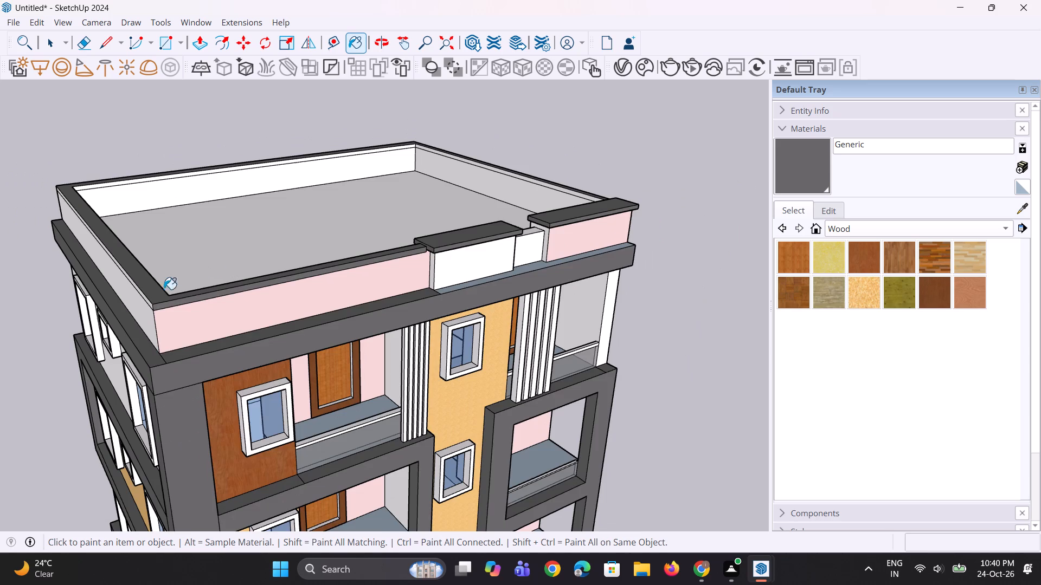
pyautogui.scroll(2, 67, 307)
pyautogui.scroll(2, 188, 291)
pyautogui.click(173, 298)
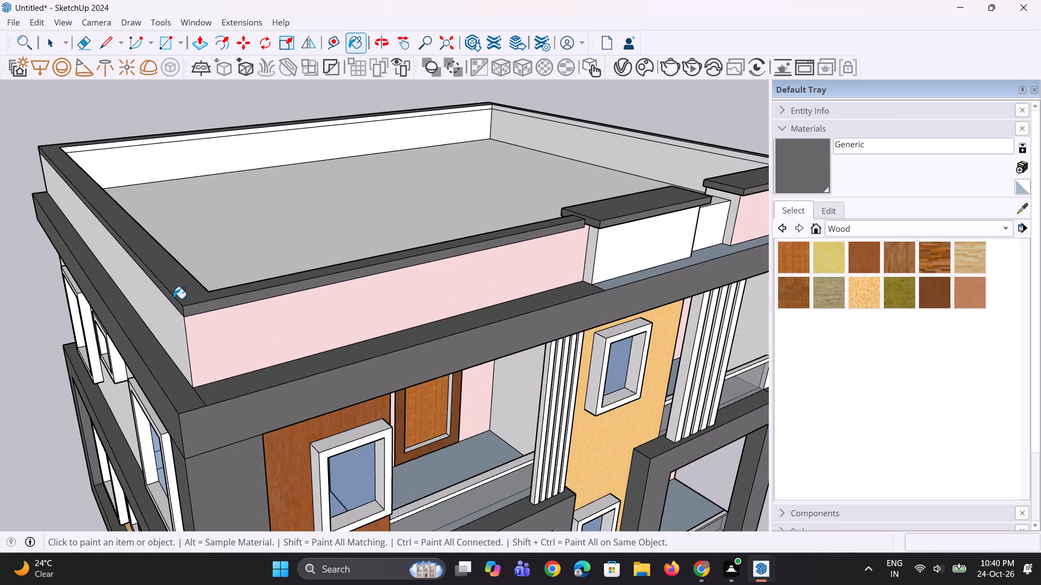
# Paint the coping band's opposite outer side face and the inner face along the far parapet with Generic.
pyautogui.moveTo(489, 298); pyautogui.dragTo(282, 259, button='middle')
pyautogui.scroll(-5, 282, 259)
pyautogui.moveTo(506, 248); pyautogui.dragTo(344, 296, button='middle')
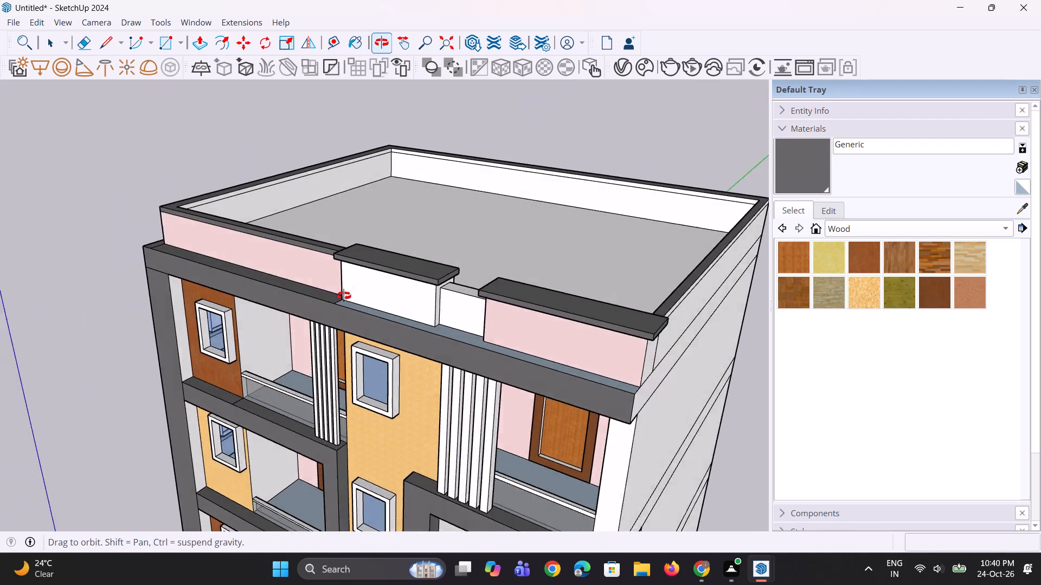
pyautogui.moveTo(344, 296); pyautogui.dragTo(318, 295, button='middle')
pyautogui.scroll(2, 647, 305)
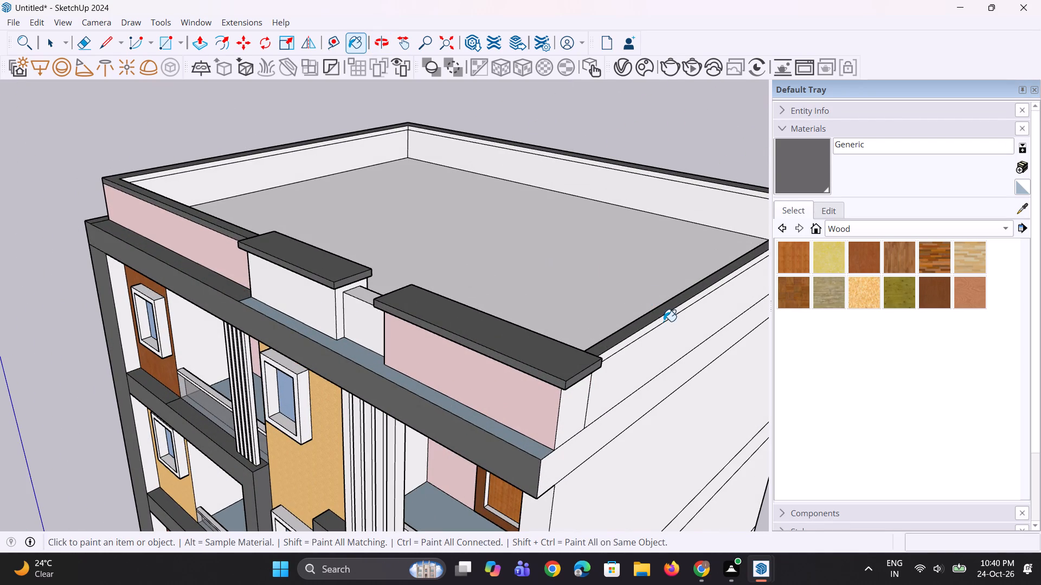
pyautogui.click(664, 321)
pyautogui.click(674, 177)
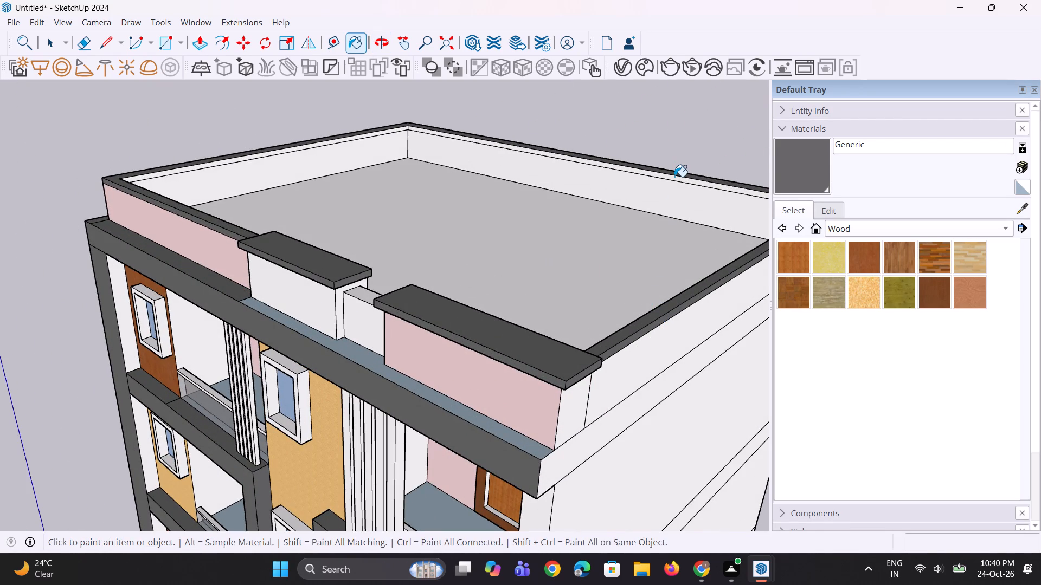
pyautogui.click(674, 178)
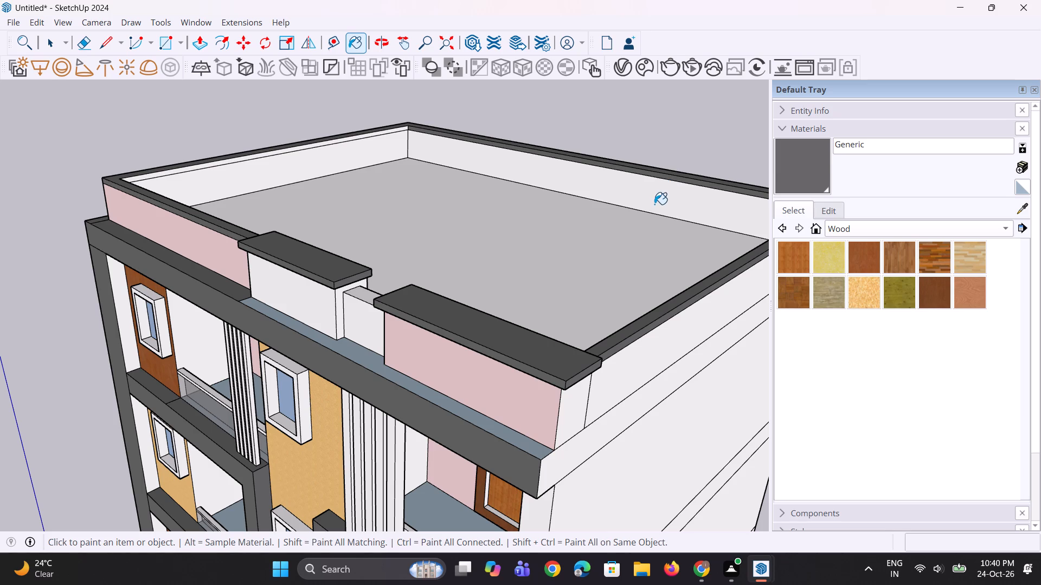
# Examine the whole building's front elevation from a distance.
pyautogui.scroll(-3, 654, 211)
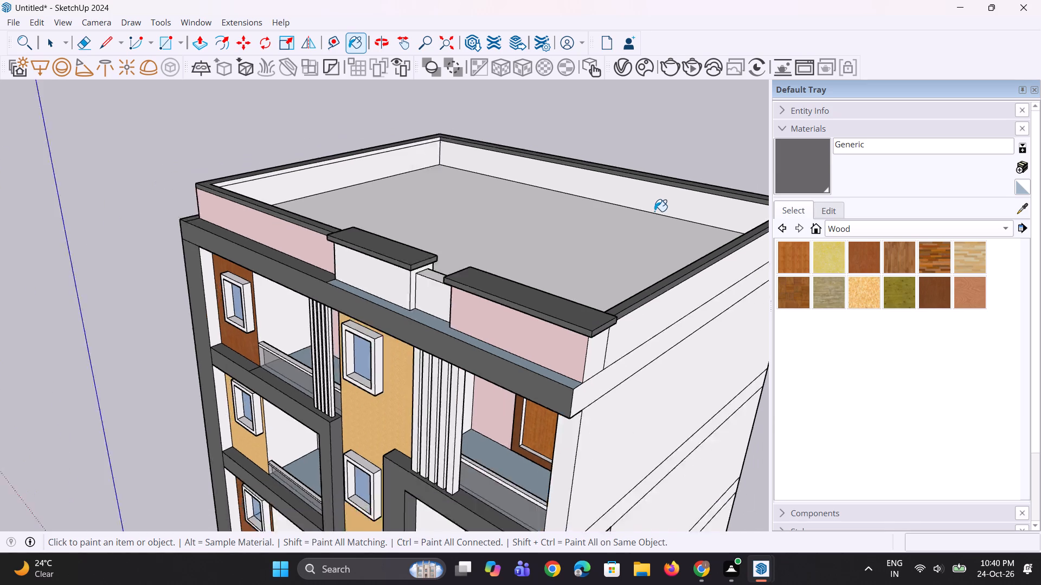
pyautogui.scroll(-2, 654, 211)
pyautogui.moveTo(671, 211); pyautogui.dragTo(825, 106, button='middle')
pyautogui.scroll(-4, 628, 181)
pyautogui.moveTo(600, 244); pyautogui.dragTo(650, 227, button='middle')
pyautogui.scroll(1, 600, 244)
pyautogui.scroll(-8, 650, 227)
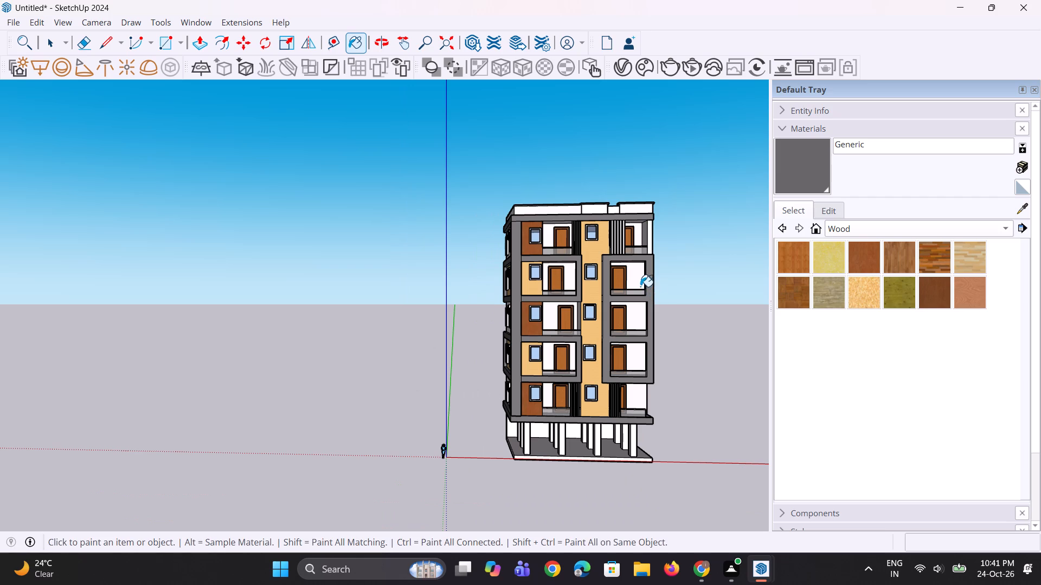
pyautogui.moveTo(611, 283); pyautogui.dragTo(549, 269, button='middle')
pyautogui.scroll(-3, 477, 258)
pyautogui.moveTo(503, 309); pyautogui.dragTo(505, 333, button='middle')
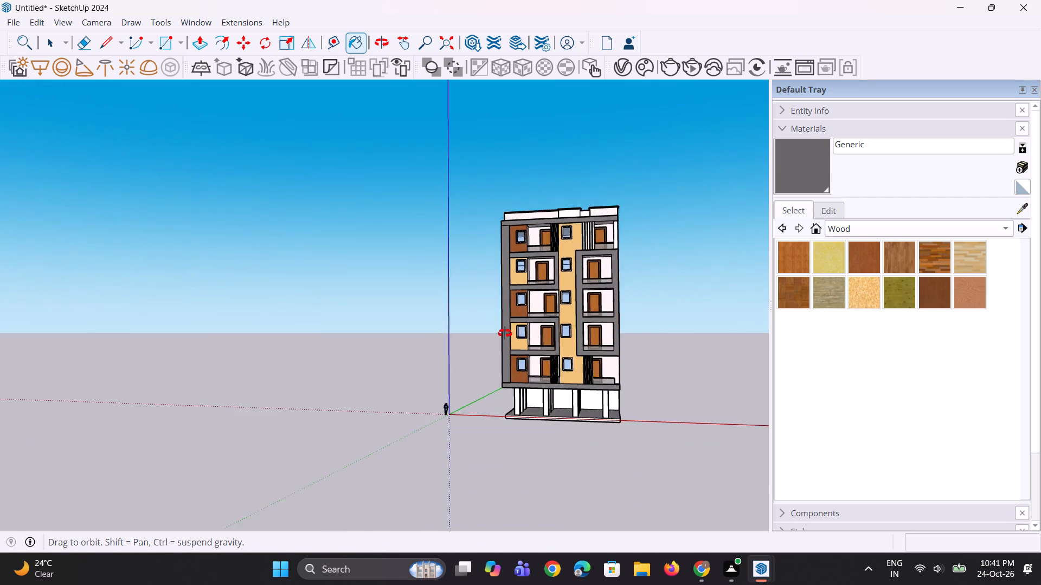
pyautogui.moveTo(505, 333); pyautogui.dragTo(500, 352, button='middle')
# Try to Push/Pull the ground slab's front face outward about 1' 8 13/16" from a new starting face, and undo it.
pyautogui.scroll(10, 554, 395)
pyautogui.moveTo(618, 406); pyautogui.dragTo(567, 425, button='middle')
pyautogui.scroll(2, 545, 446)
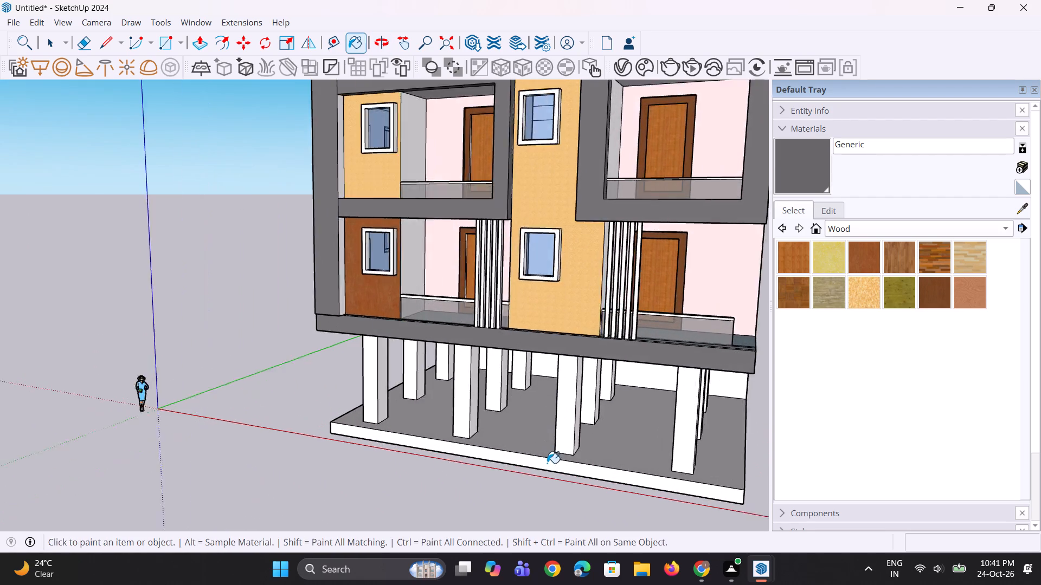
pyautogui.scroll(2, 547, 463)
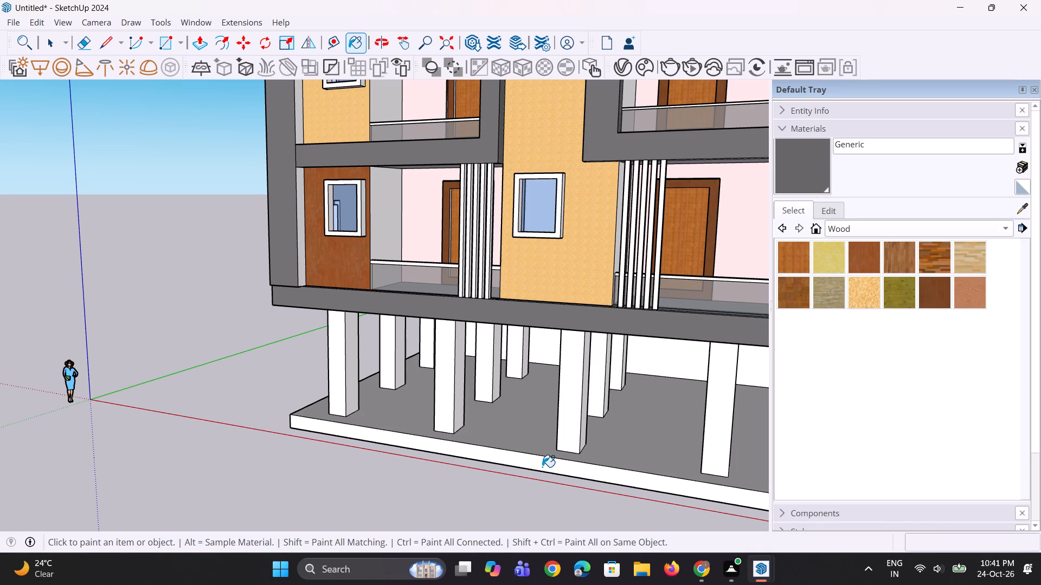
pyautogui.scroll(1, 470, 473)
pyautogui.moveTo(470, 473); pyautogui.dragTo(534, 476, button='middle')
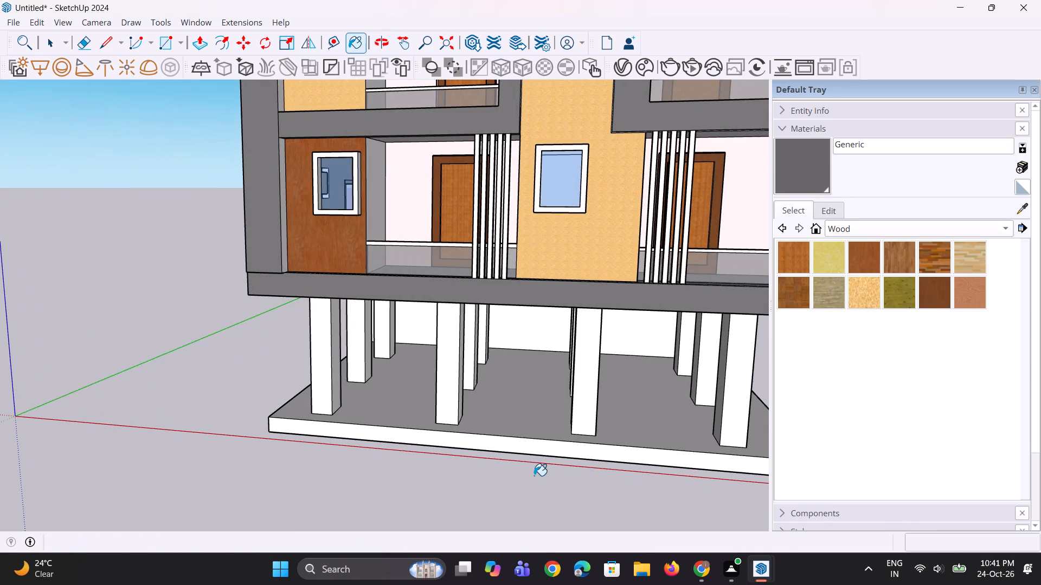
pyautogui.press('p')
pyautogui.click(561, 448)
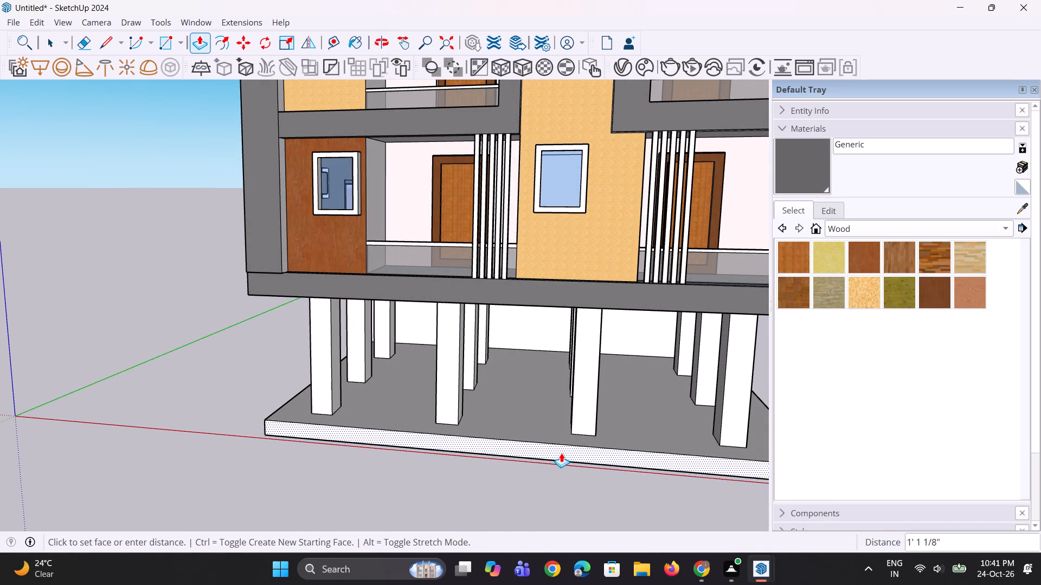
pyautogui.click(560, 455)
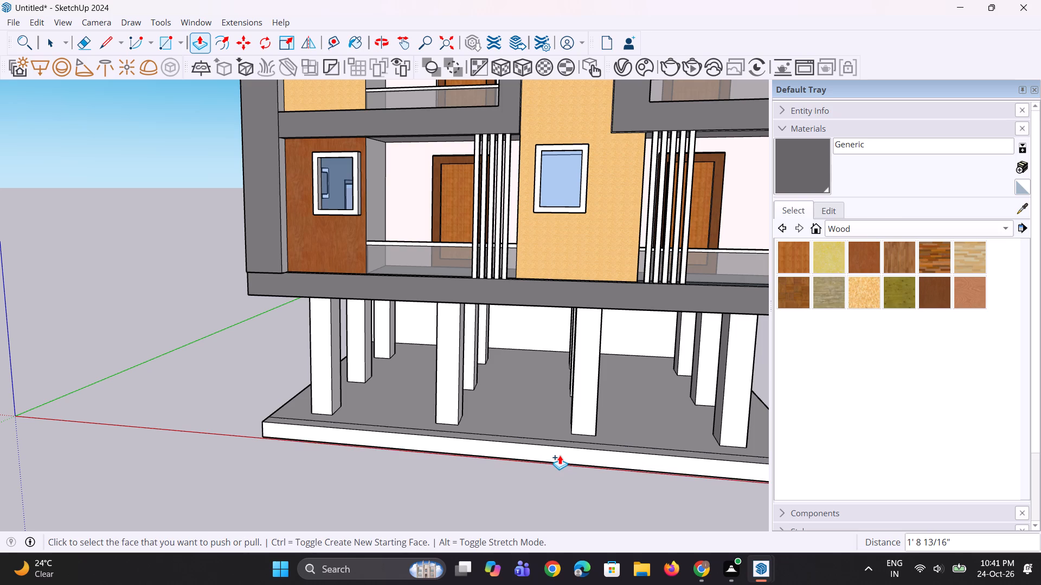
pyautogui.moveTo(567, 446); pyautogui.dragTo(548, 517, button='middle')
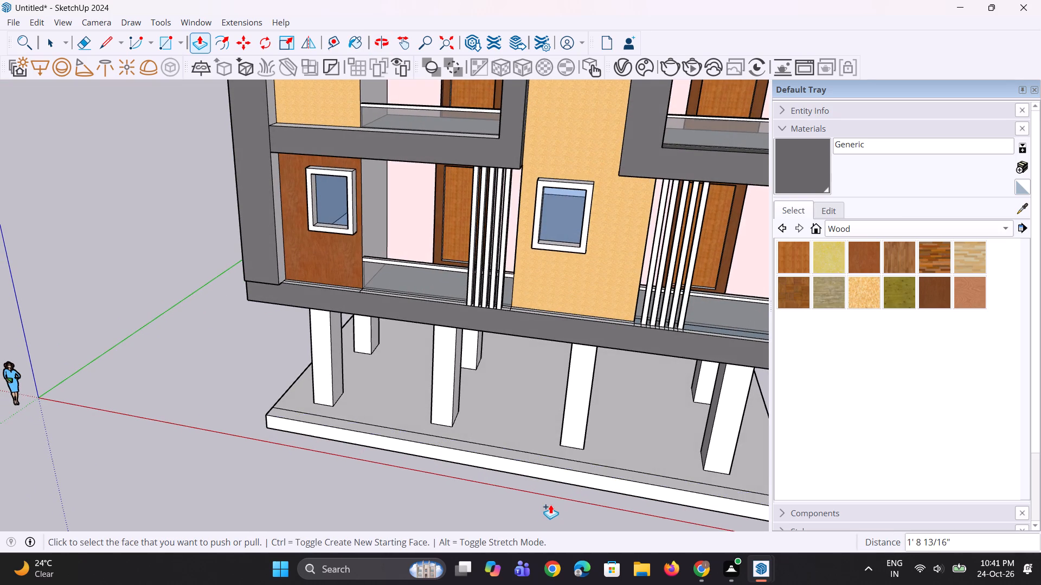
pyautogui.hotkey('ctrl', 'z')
# Extend the ground slab's front face outward, ending with a separate strip about 1' 11 7/16" deep from a new starting face.
pyautogui.click(573, 470)
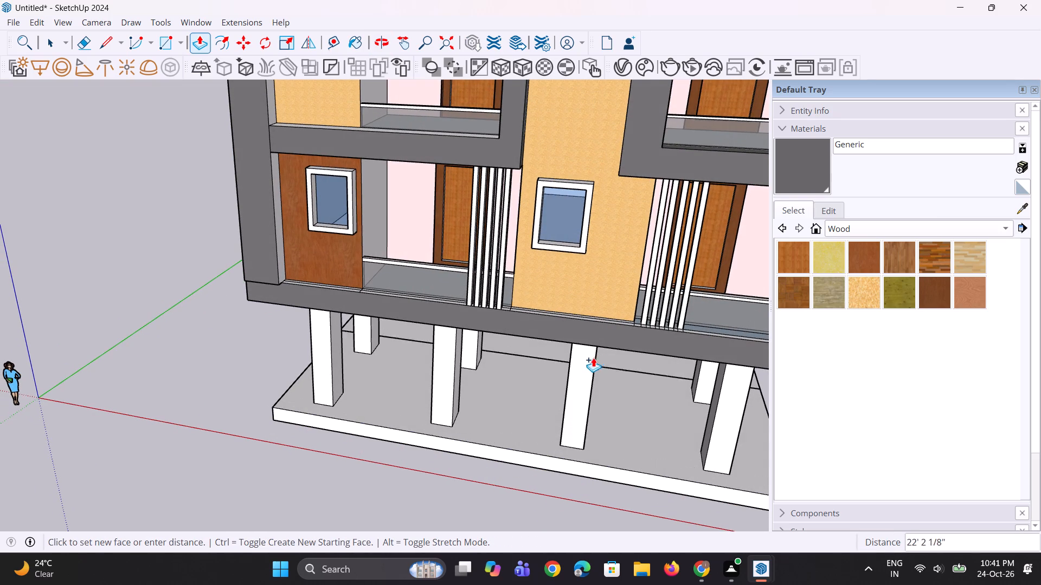
pyautogui.click(600, 326)
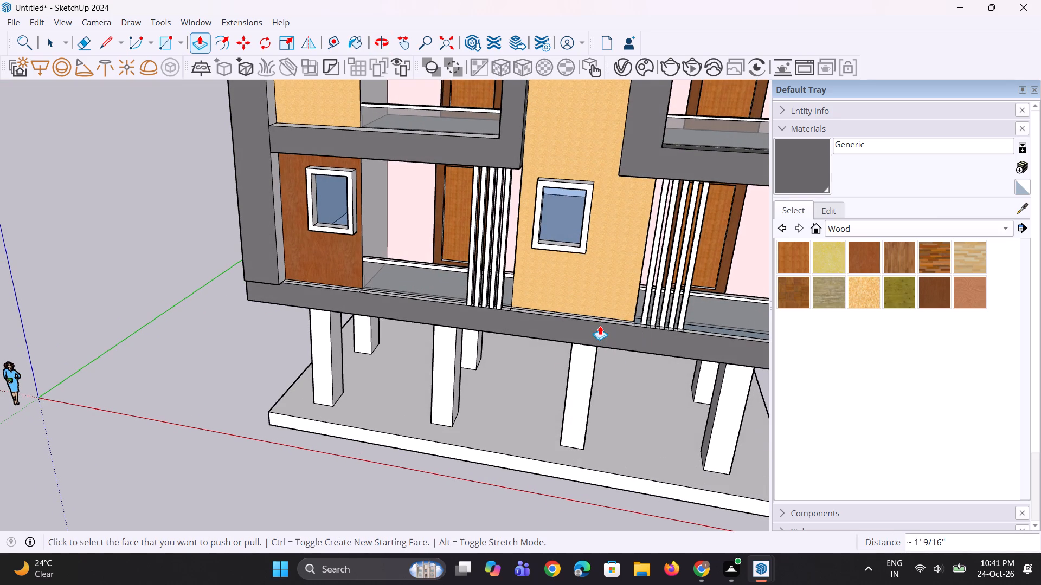
pyautogui.click(495, 454)
pyautogui.click(493, 460)
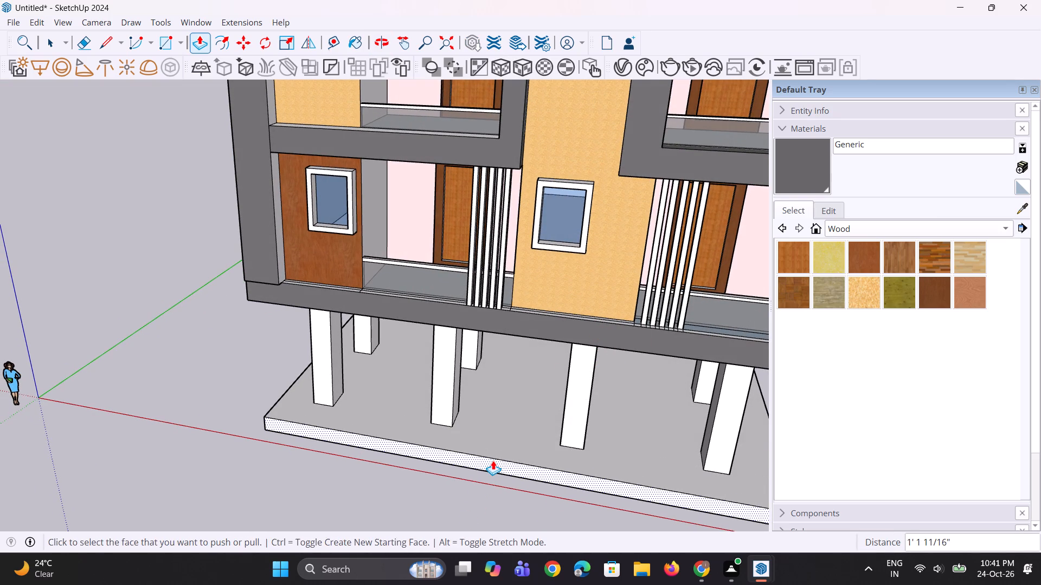
pyautogui.click(489, 464)
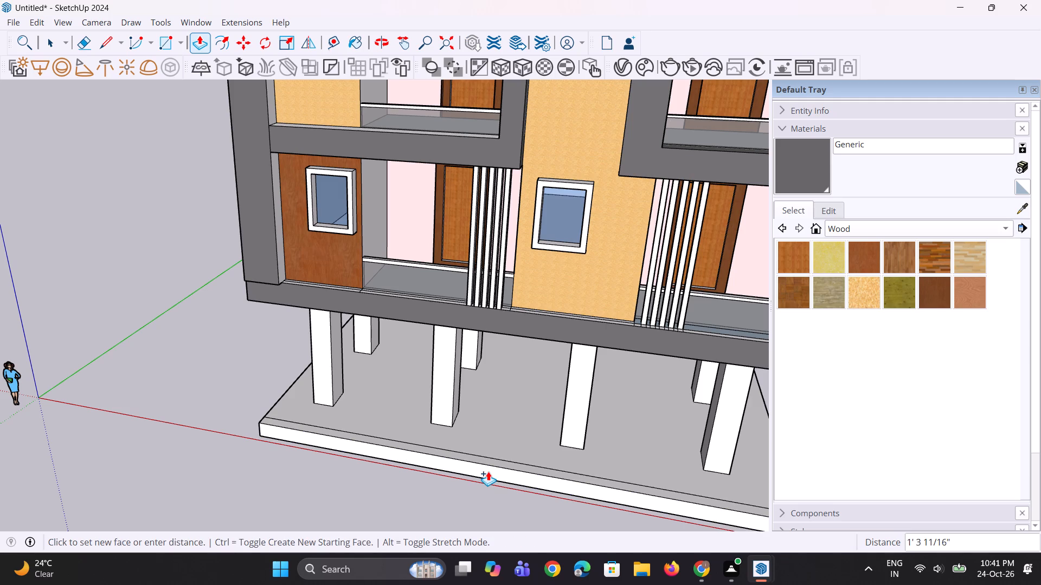
pyautogui.click(485, 473)
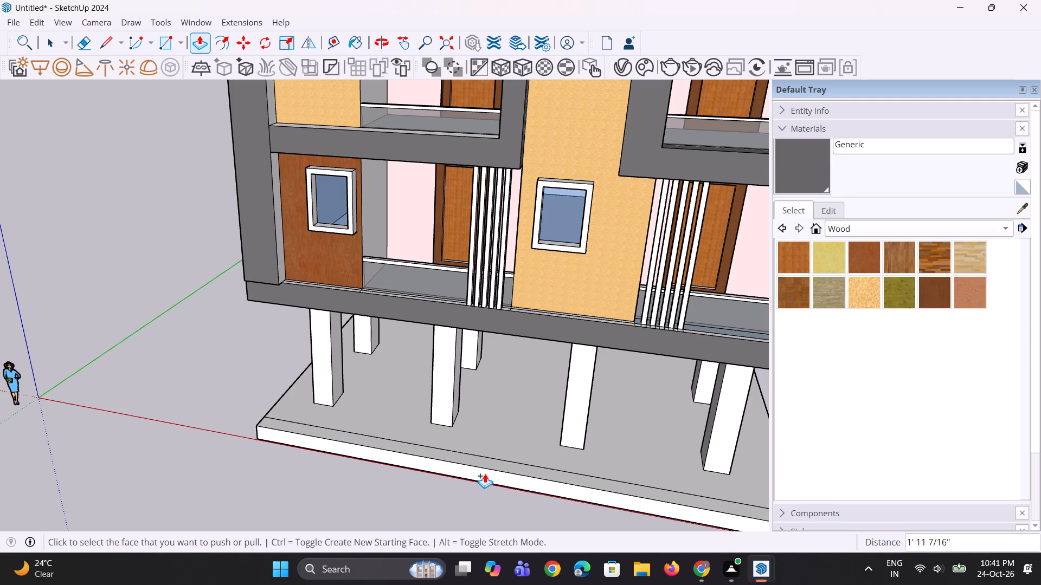
# Push/Pull the slab's new front strip upward about 8' 6 15/16" to form a boundary wall.
pyautogui.click(492, 466)
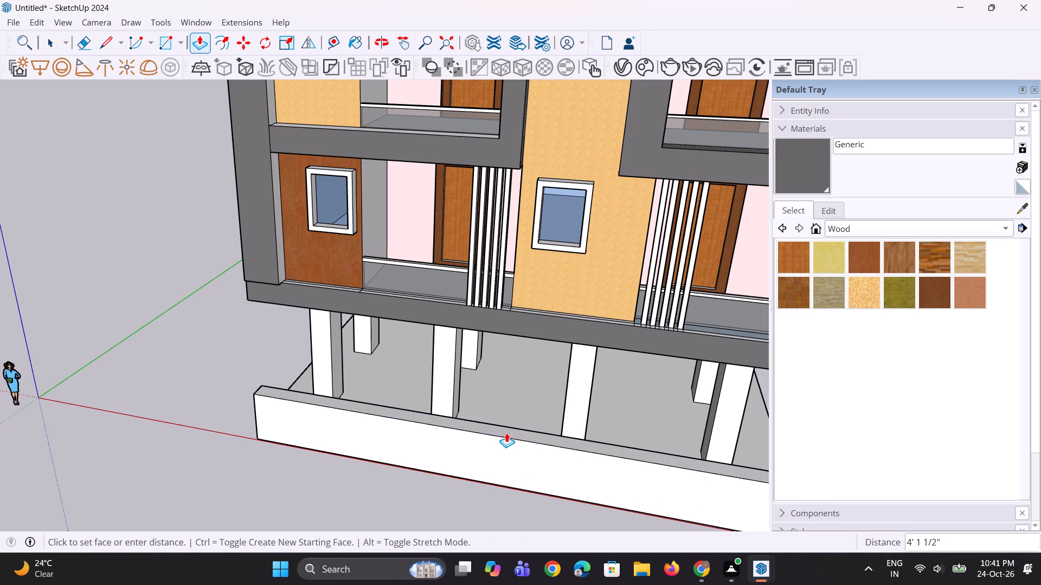
pyautogui.click(517, 396)
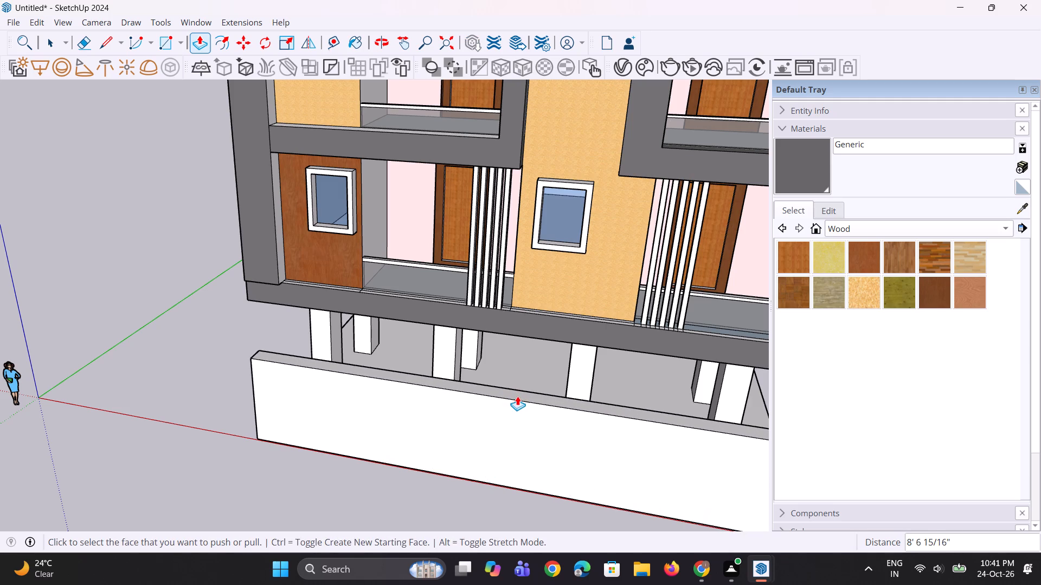
# Draw an upright rectangle about 2' 1" by 8' 1" on the boundary wall's front face near one end, reaching its bottom edge.
pyautogui.moveTo(419, 447); pyautogui.dragTo(626, 431, button='middle')
pyautogui.scroll(-5, 626, 431)
pyautogui.moveTo(391, 479); pyautogui.dragTo(536, 382, button='middle')
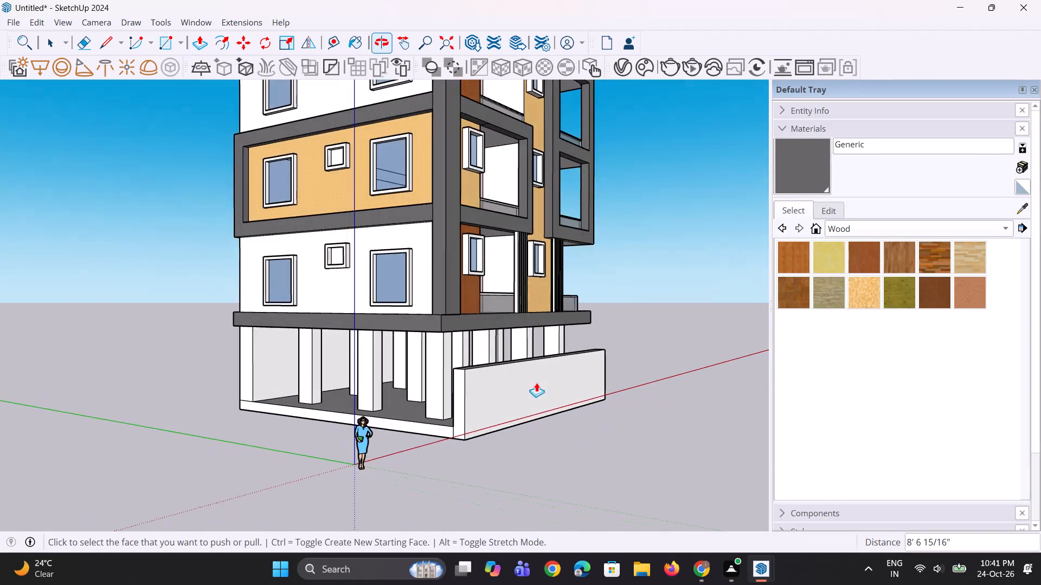
pyautogui.scroll(5, 442, 415)
pyautogui.moveTo(480, 447); pyautogui.dragTo(473, 448, button='middle')
pyautogui.scroll(2, 473, 448)
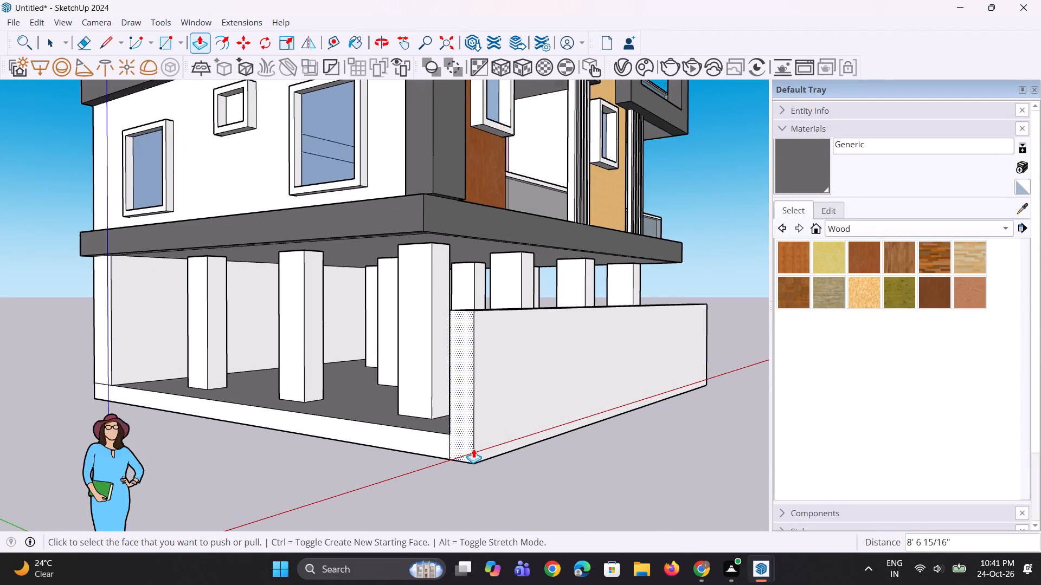
pyautogui.scroll(1, 473, 448)
pyautogui.moveTo(473, 448); pyautogui.dragTo(385, 474, button='middle')
pyautogui.scroll(-4, 361, 470)
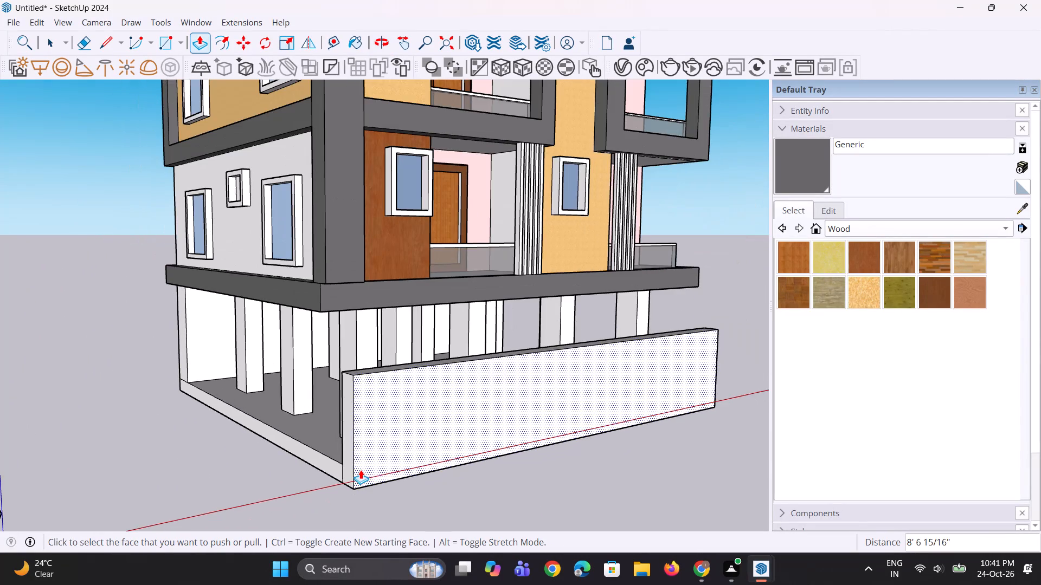
pyautogui.moveTo(454, 467); pyautogui.dragTo(302, 448, button='middle')
pyautogui.press('space')
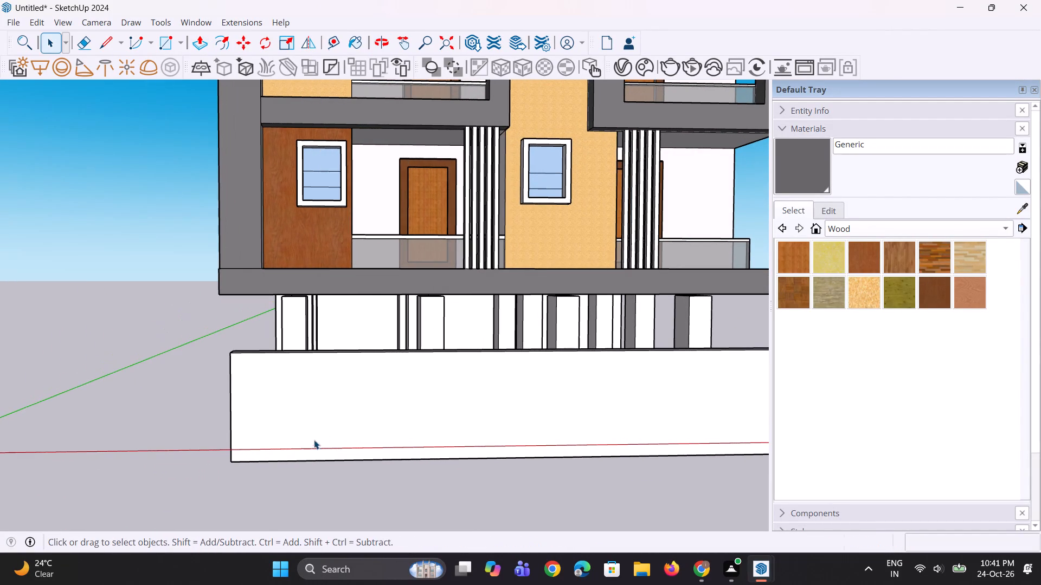
pyautogui.press('r')
pyautogui.click(310, 376)
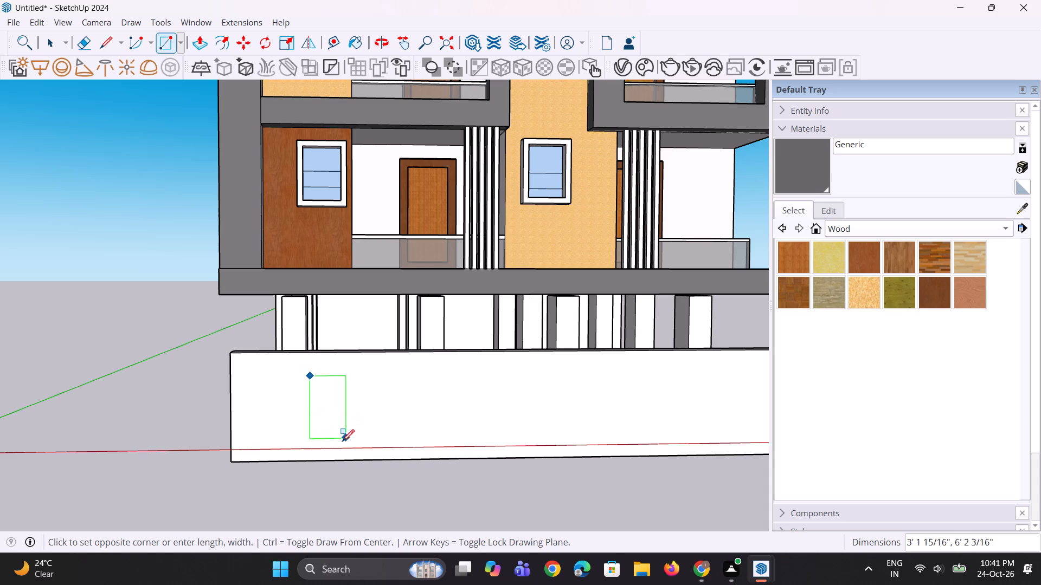
pyautogui.click(332, 457)
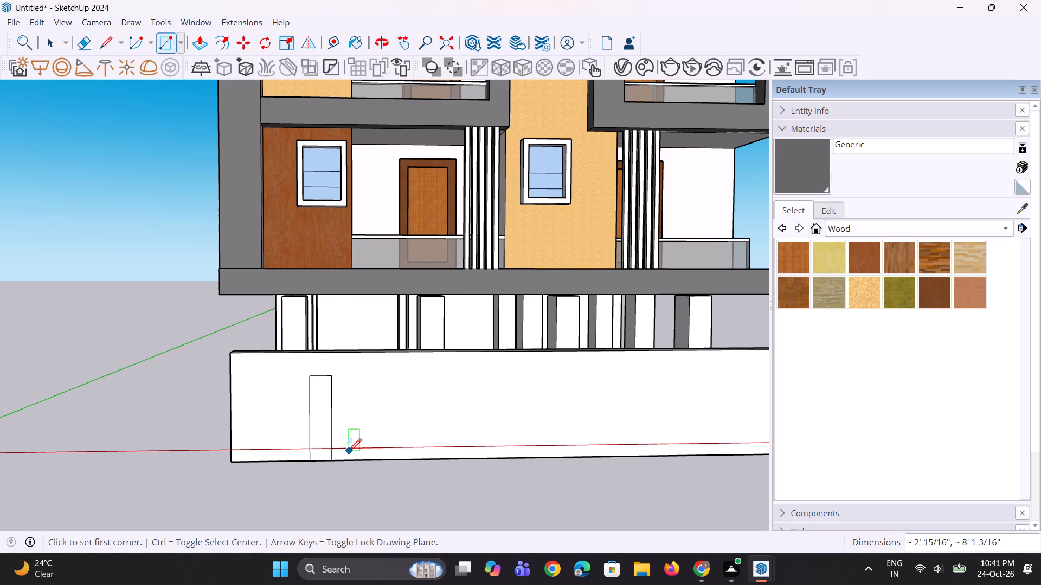
# Push/Pull the upright rectangle outward from the boundary wall about 5 11/16" to form a projecting pilaster.
pyautogui.moveTo(350, 450); pyautogui.dragTo(323, 450, button='middle')
pyautogui.press('space')
pyautogui.press('space')
pyautogui.scroll(4, 321, 437)
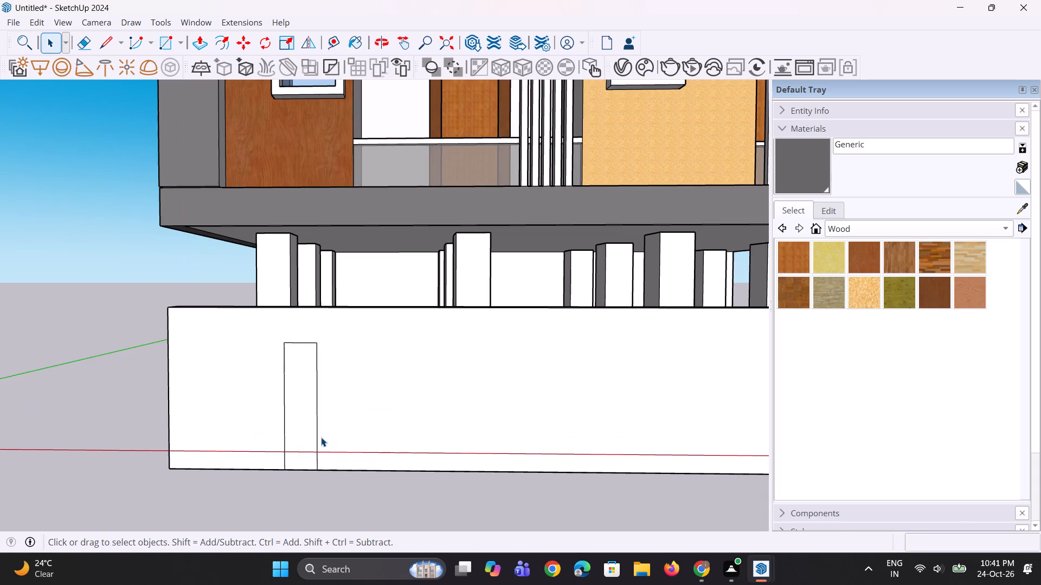
pyautogui.scroll(1, 321, 437)
pyautogui.moveTo(321, 437); pyautogui.dragTo(287, 478, button='middle')
pyautogui.press('p')
pyautogui.click(281, 423)
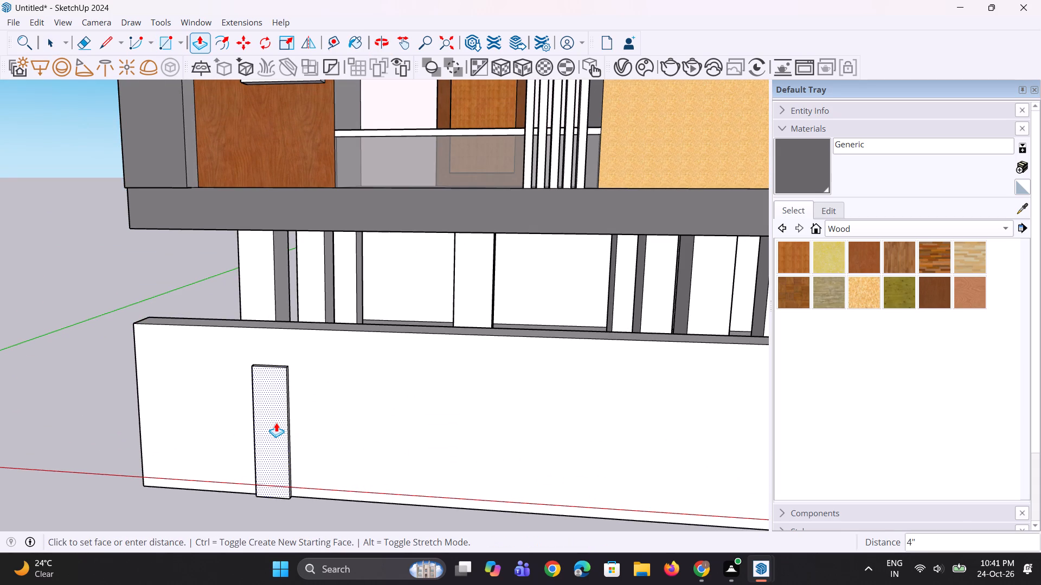
pyautogui.click(275, 422)
# Raise the pilaster's top face about 2' 2 11/16" to the top of the boundary wall.
pyautogui.scroll(4, 288, 371)
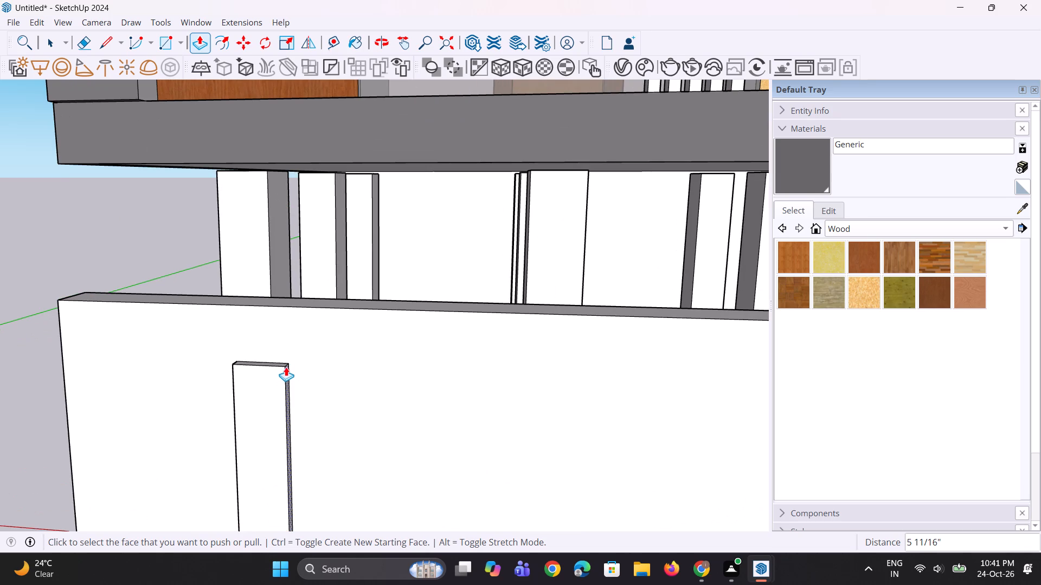
pyautogui.scroll(5, 270, 366)
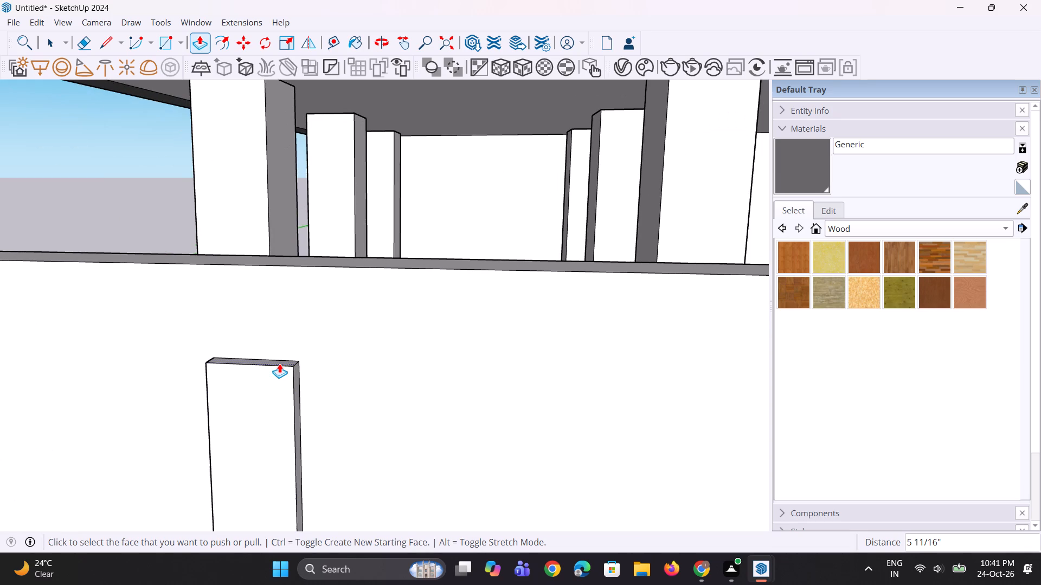
pyautogui.click(279, 363)
pyautogui.click(293, 257)
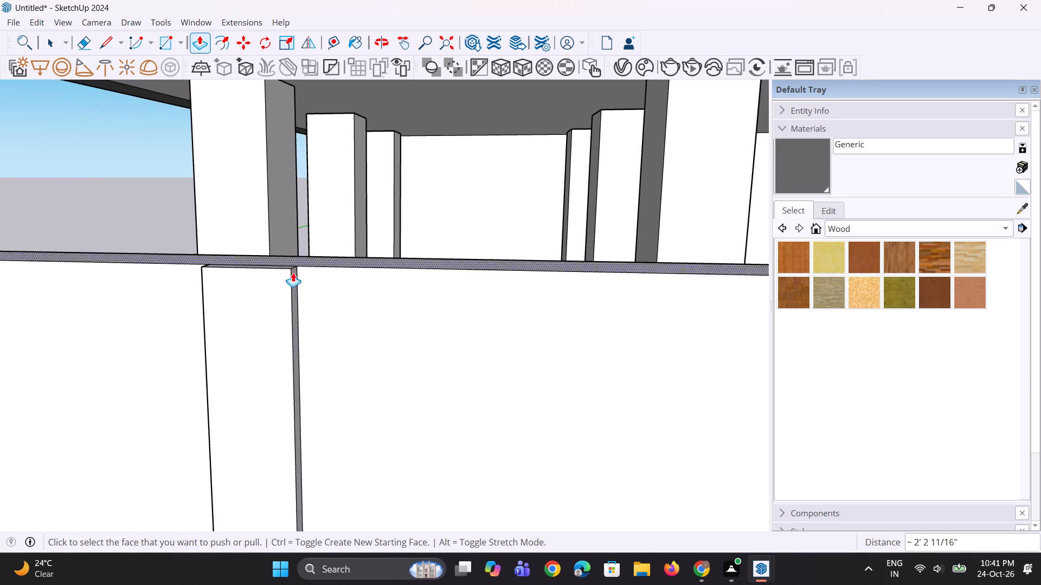
# Divide the pilaster's inner side face with a short line near the top and Push/Pull the upper part about 6' 7 3/8" along the wall.
pyautogui.moveTo(292, 315); pyautogui.dragTo(277, 310, button='middle')
pyautogui.press('space')
pyautogui.scroll(2, 279, 300)
pyautogui.press('l')
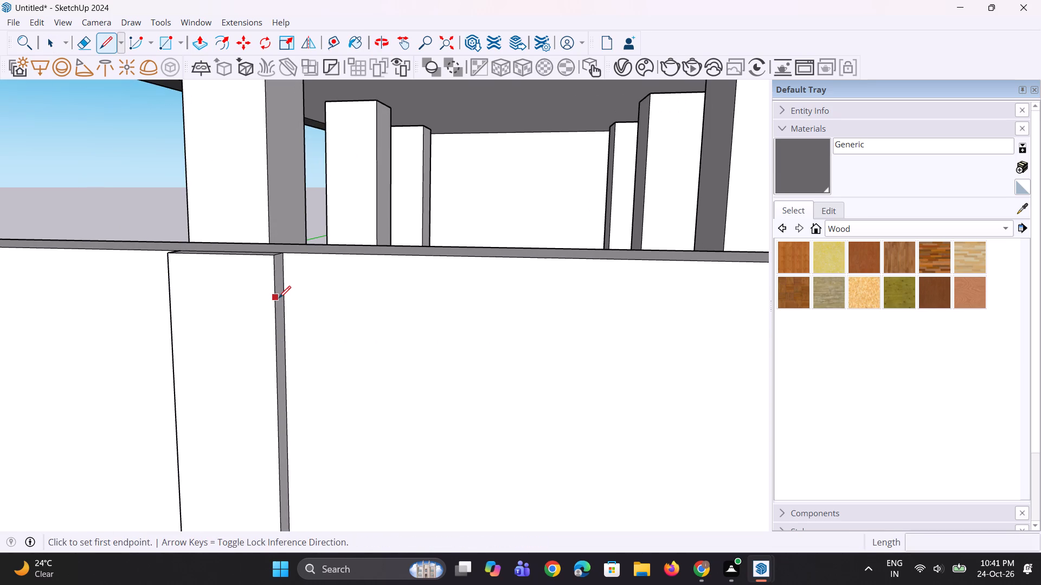
pyautogui.click(279, 298)
pyautogui.click(286, 294)
pyautogui.press('p')
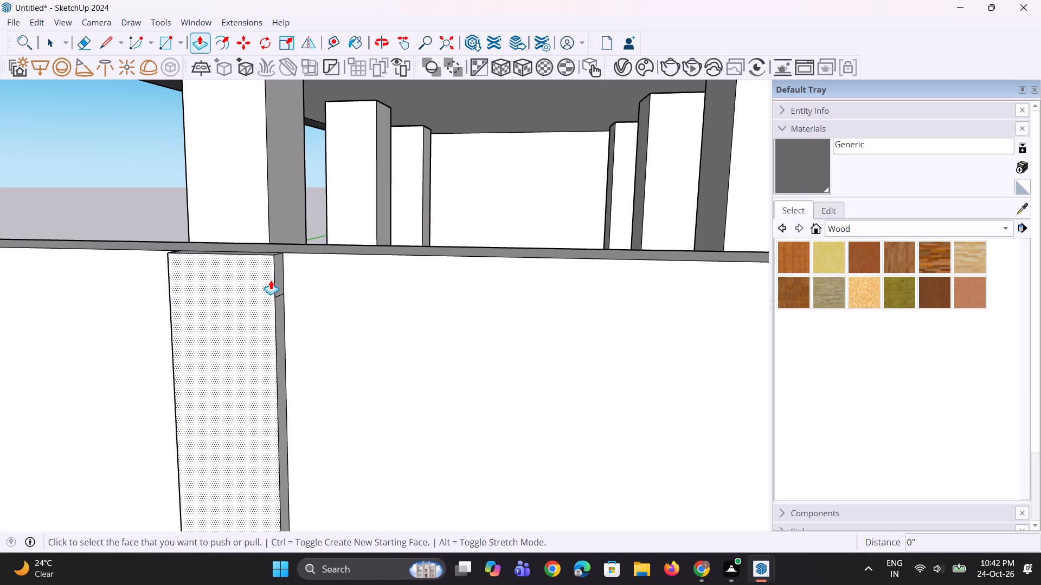
pyautogui.click(279, 282)
pyautogui.scroll(-6, 381, 285)
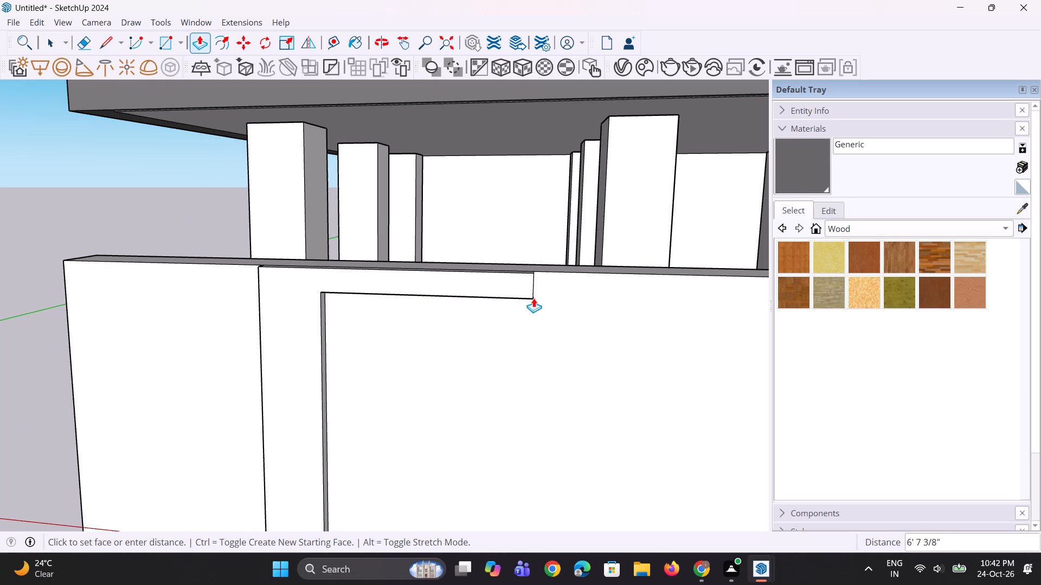
pyautogui.click(534, 298)
# Draw an upright rectangle about 2' by 9' 1" on the boundary wall's front face, rising from its bottom edge beyond the projecting arm.
pyautogui.scroll(-9, 349, 329)
pyautogui.moveTo(375, 357); pyautogui.dragTo(378, 332, button='middle')
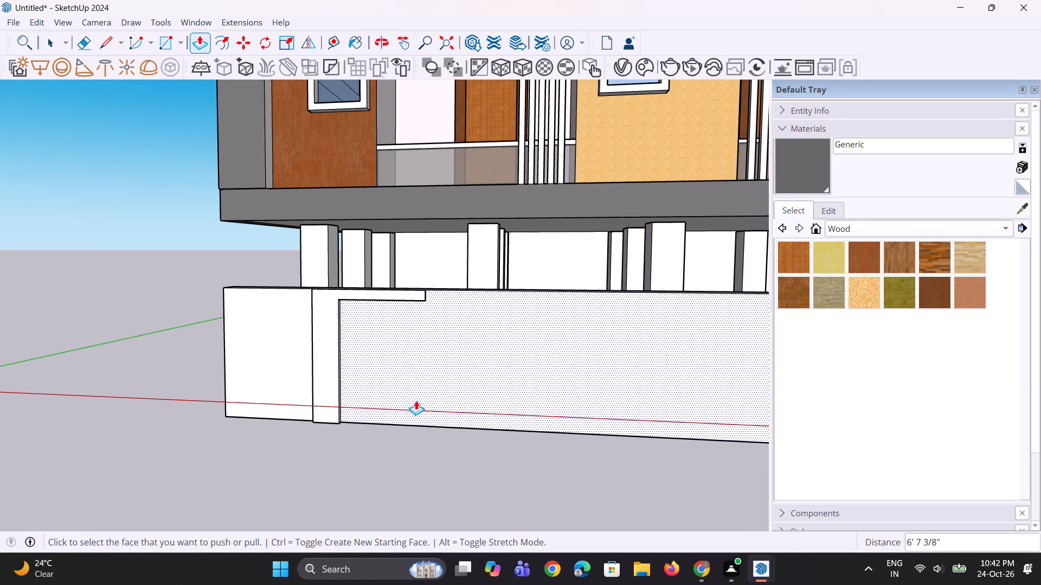
pyautogui.press('r')
pyautogui.scroll(2, 489, 425)
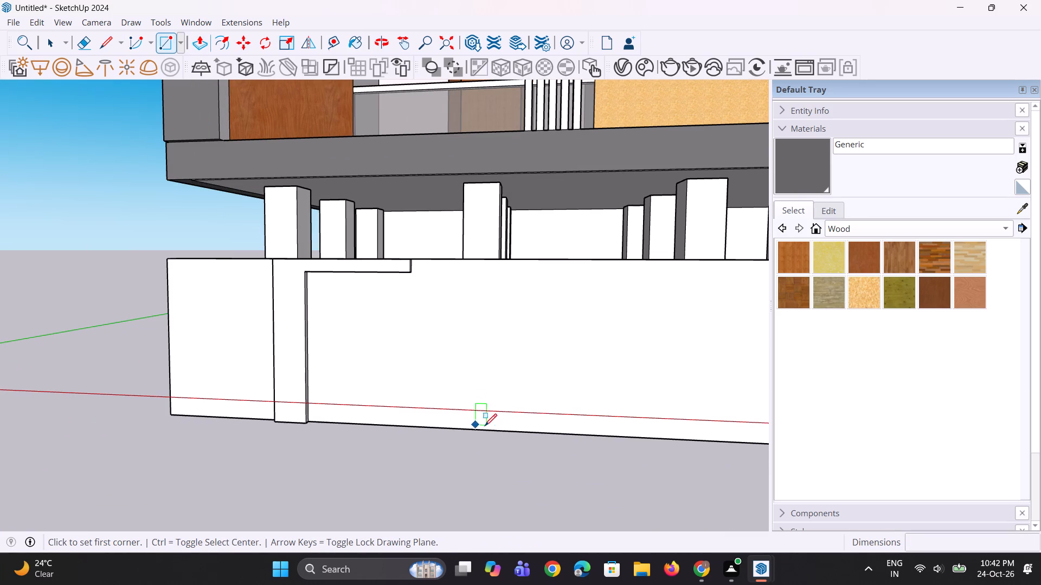
pyautogui.moveTo(528, 429); pyautogui.dragTo(533, 429)
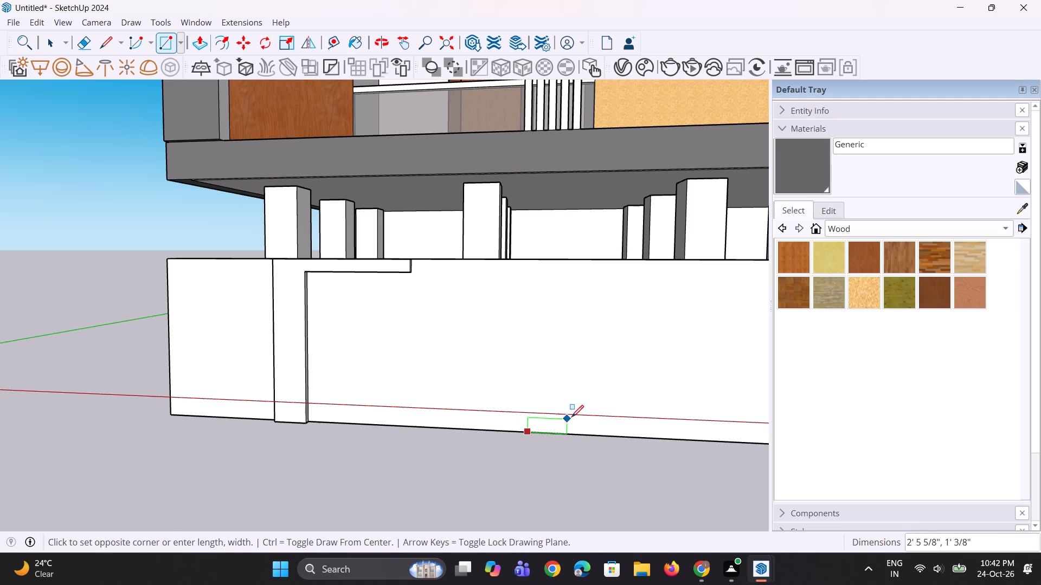
pyautogui.click(566, 281)
# Move the new upright rectangle a short distance along the wall, away from the first pilaster.
pyautogui.press('space')
pyautogui.click(555, 353)
pyautogui.press('m')
pyautogui.click(555, 353)
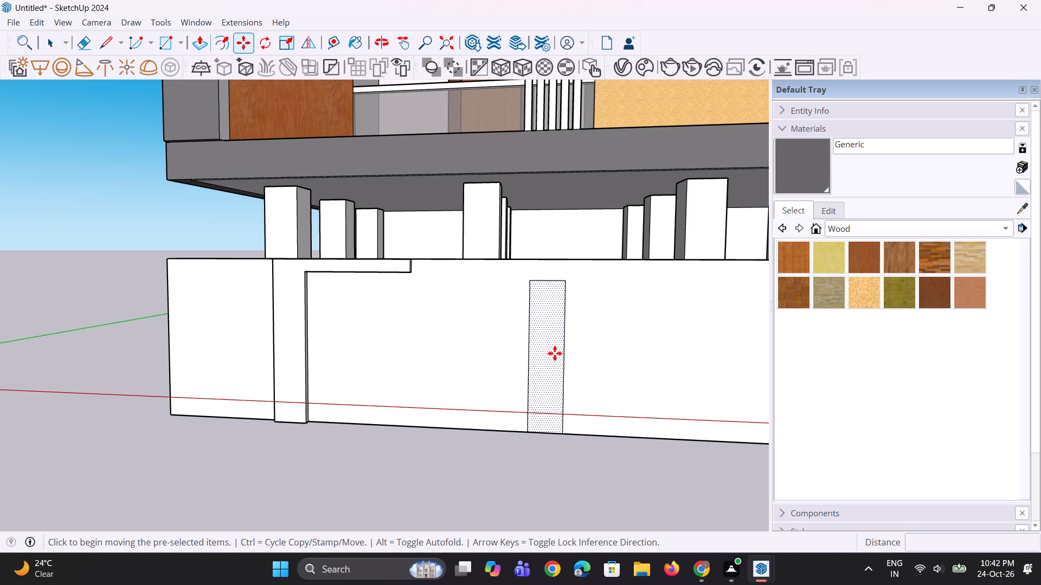
pyautogui.click(591, 354)
# Push/Pull the moved rectangle outward about 5 11/16", flush with the first pilaster's front face.
pyautogui.press('p')
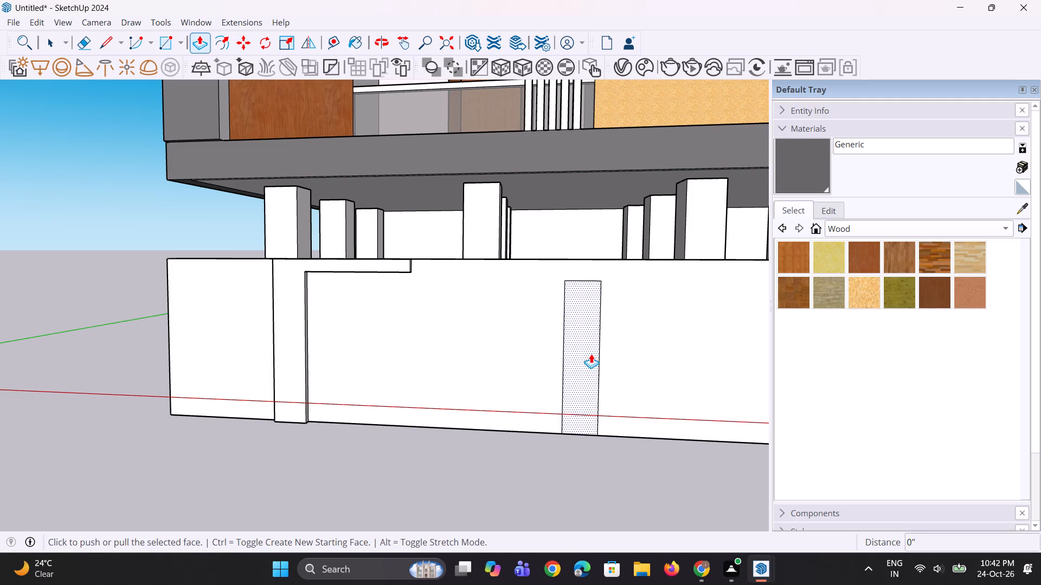
pyautogui.click(591, 354)
pyautogui.click(295, 349)
# Raise the second pilaster's top face about 1' 2 9/16" to the top of the boundary wall.
pyautogui.moveTo(589, 342); pyautogui.dragTo(558, 476, button='middle')
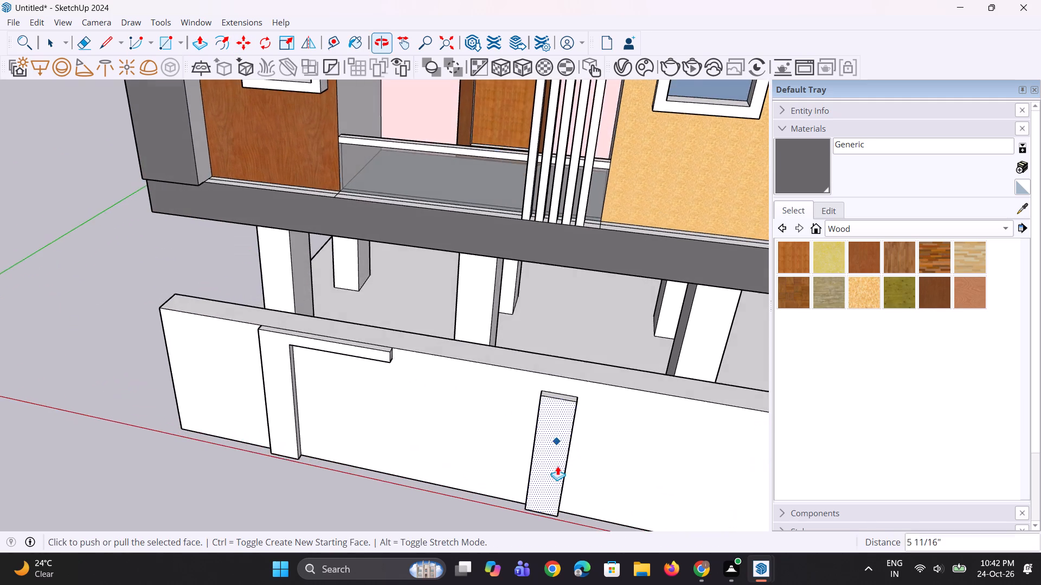
pyautogui.scroll(6, 572, 415)
pyautogui.click(558, 395)
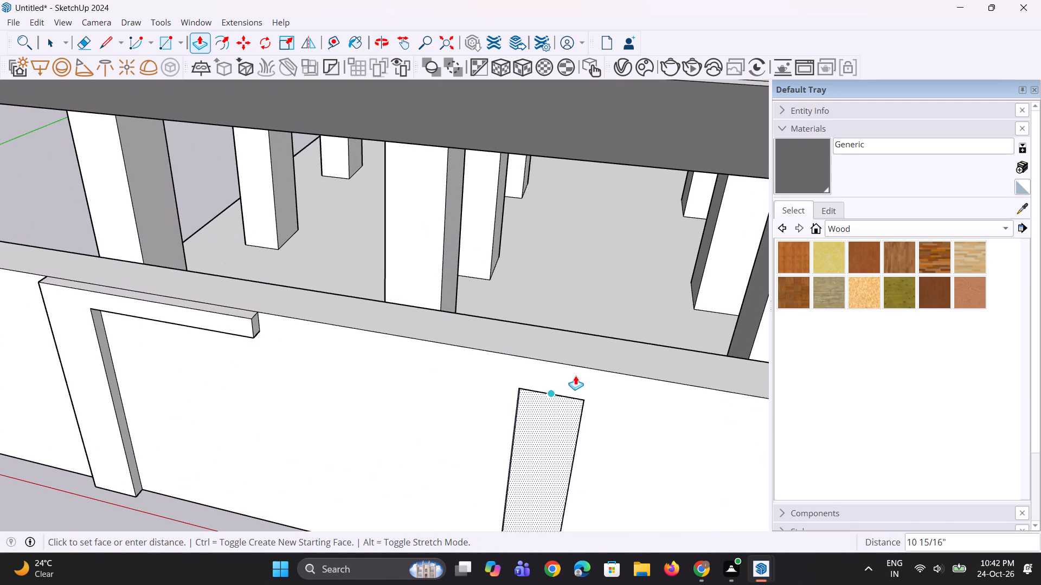
pyautogui.press('Escape')
pyautogui.scroll(4, 569, 414)
pyautogui.click(573, 396)
pyautogui.click(573, 339)
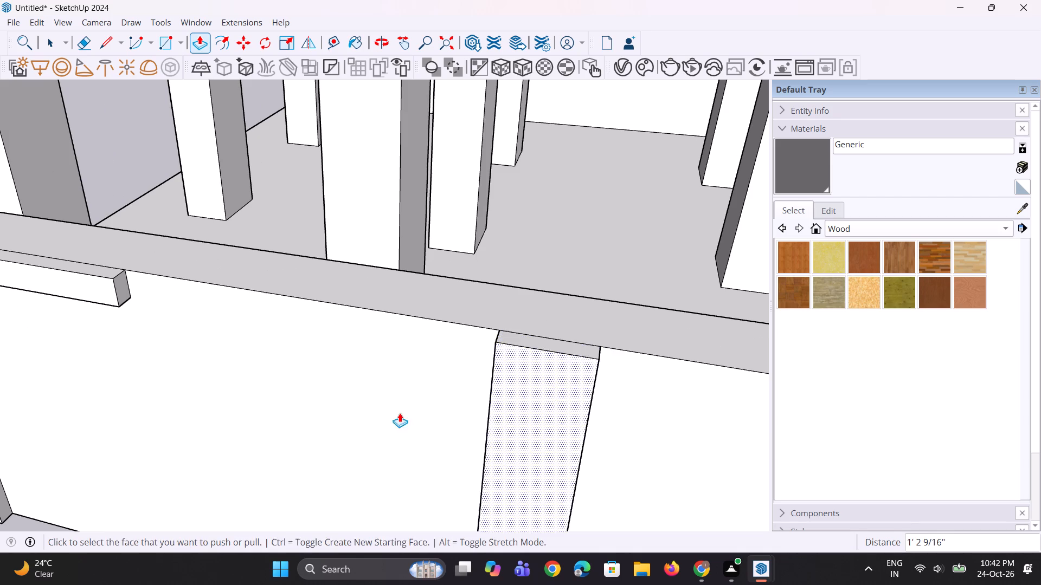
# Divide the second pilaster's inner side face near the top and Push/Pull the upper part about 6' 9 5/8" toward the first pilaster's arm.
pyautogui.moveTo(422, 431); pyautogui.dragTo(582, 355, button='middle')
pyautogui.press('space')
pyautogui.scroll(1, 641, 229)
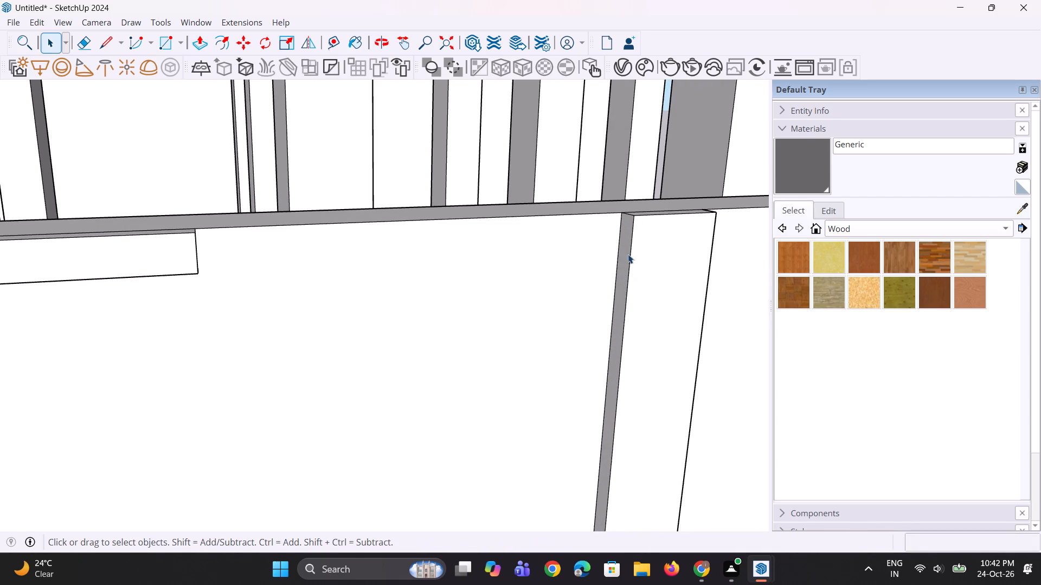
pyautogui.press('l')
pyautogui.scroll(1, 627, 256)
pyautogui.click(627, 256)
pyautogui.click(616, 250)
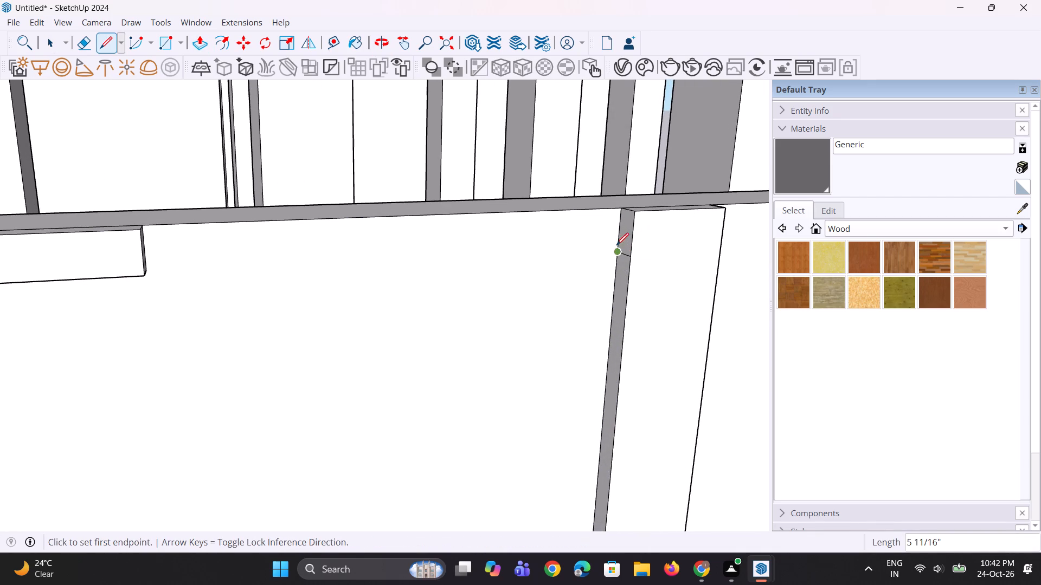
pyautogui.press('p')
pyautogui.click(621, 236)
pyautogui.scroll(-3, 580, 245)
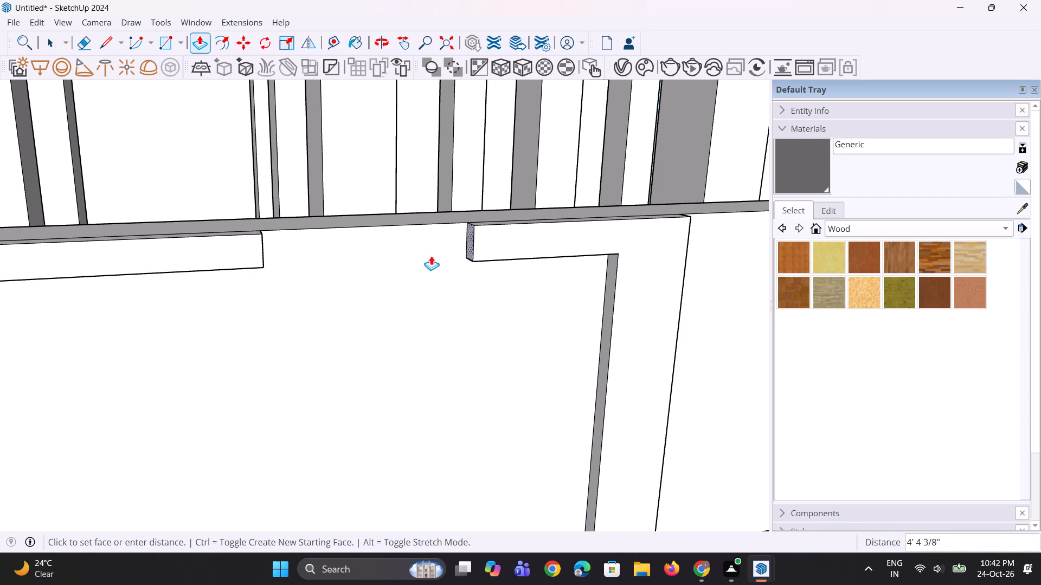
pyautogui.click(359, 280)
# Draw an upright rectangle about 2' by 9' 1" from the boundary wall's bottom edge on the blank stretch beyond the second pilaster.
pyautogui.moveTo(361, 279); pyautogui.dragTo(360, 203, button='middle')
pyautogui.scroll(-6, 359, 234)
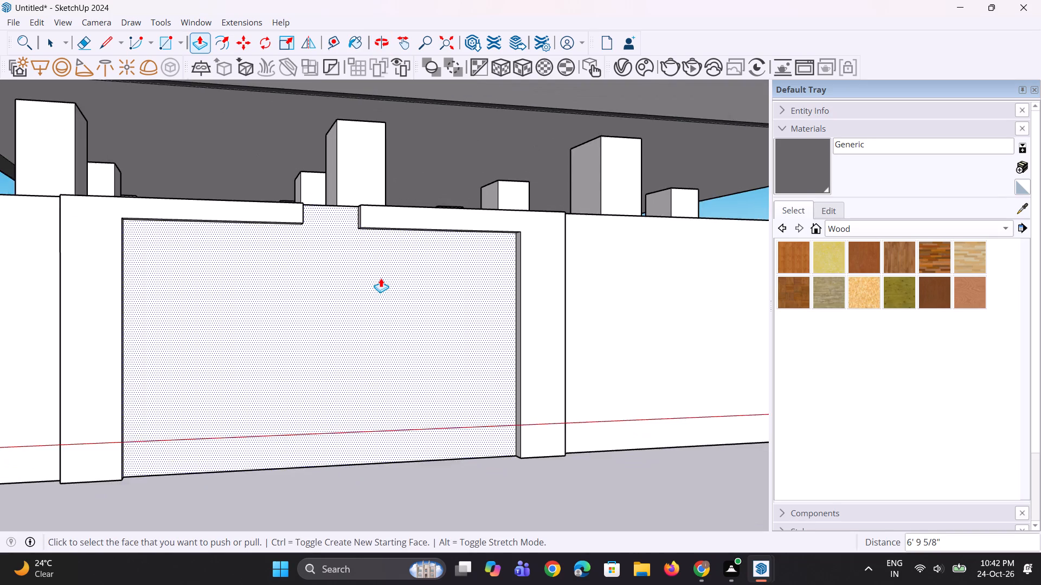
pyautogui.scroll(-3, 381, 278)
pyautogui.moveTo(389, 289); pyautogui.dragTo(349, 313, button='middle')
pyautogui.scroll(-5, 349, 313)
pyautogui.moveTo(362, 318); pyautogui.dragTo(333, 331, button='middle')
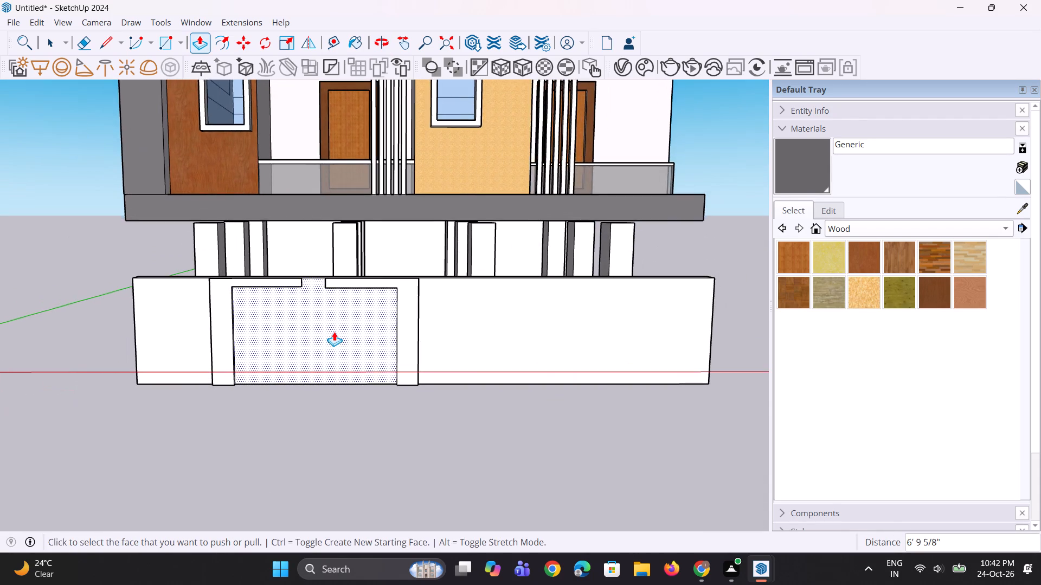
pyautogui.scroll(-3, 334, 331)
pyautogui.scroll(2, 401, 331)
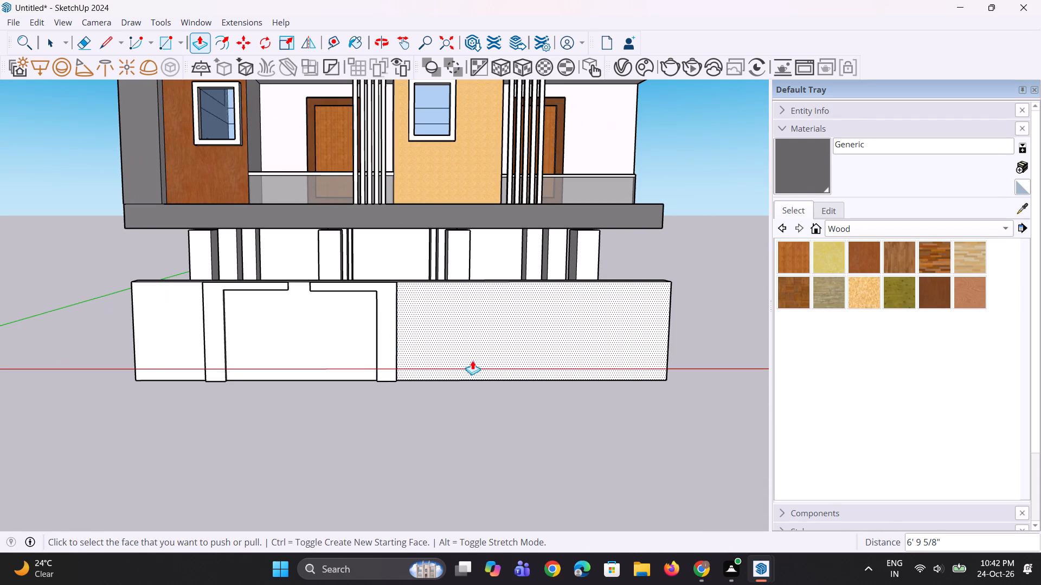
pyautogui.press('r')
pyautogui.scroll(2, 486, 368)
pyautogui.click(464, 381)
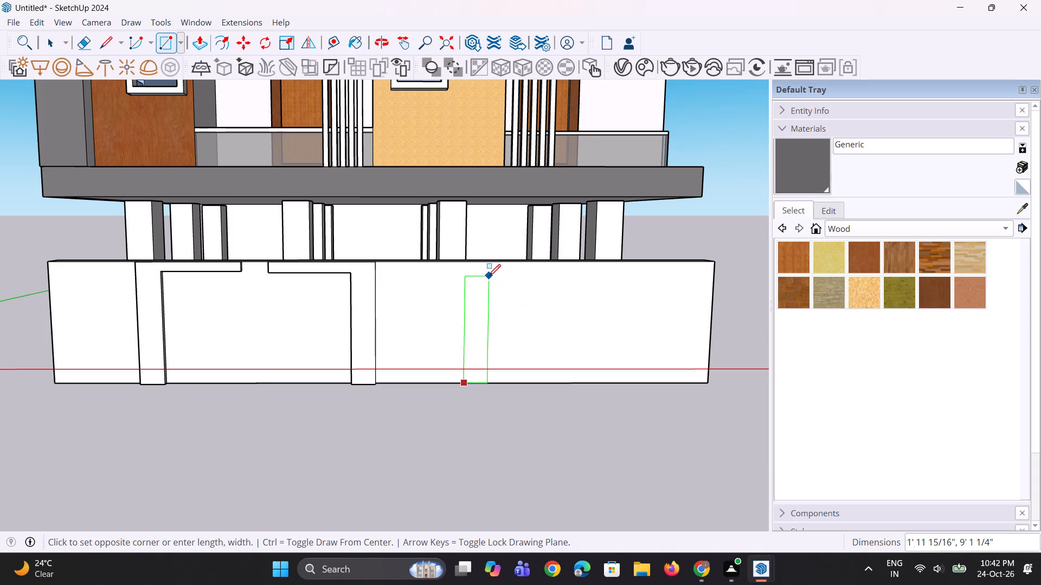
pyautogui.click(489, 276)
# Copy the upright rectangle about 14' 7 5/8" along the wall toward its far end.
pyautogui.moveTo(487, 352); pyautogui.dragTo(440, 400, button='middle')
pyautogui.press('space')
pyautogui.click(449, 376)
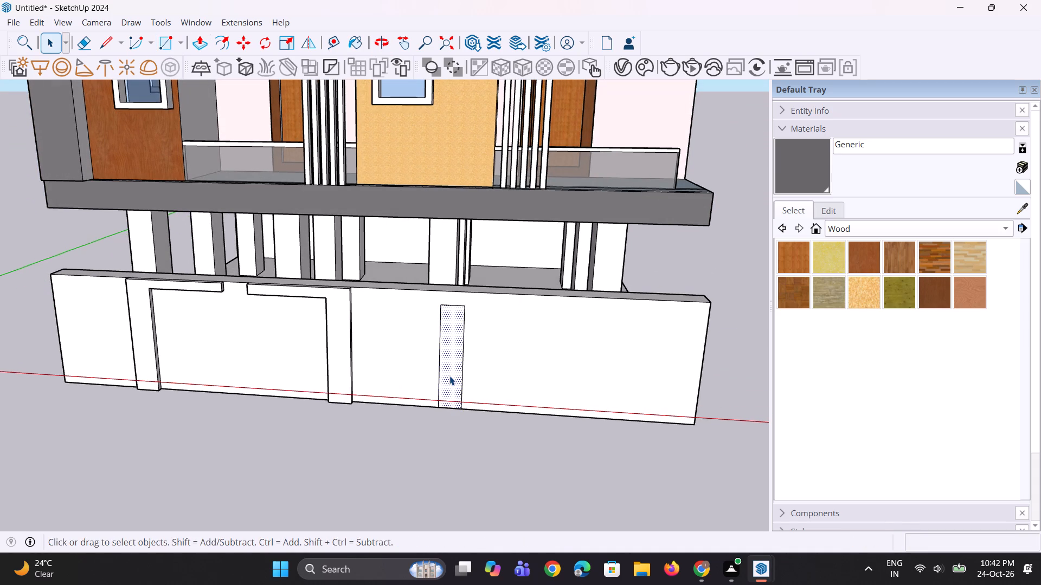
pyautogui.press('m')
pyautogui.click(449, 376)
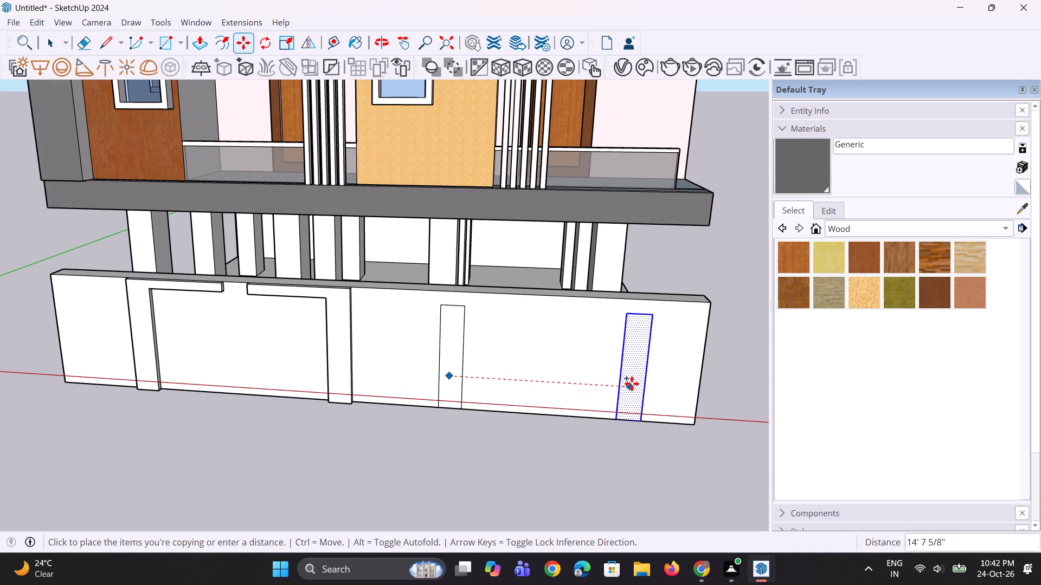
pyautogui.click(634, 383)
pyautogui.press('space')
pyautogui.press('space')
# Push/Pull the original upright rectangle outward about 5 11/16", flush with the second pilaster's front face, to form a third pilaster.
pyautogui.scroll(1, 475, 374)
pyautogui.press('p')
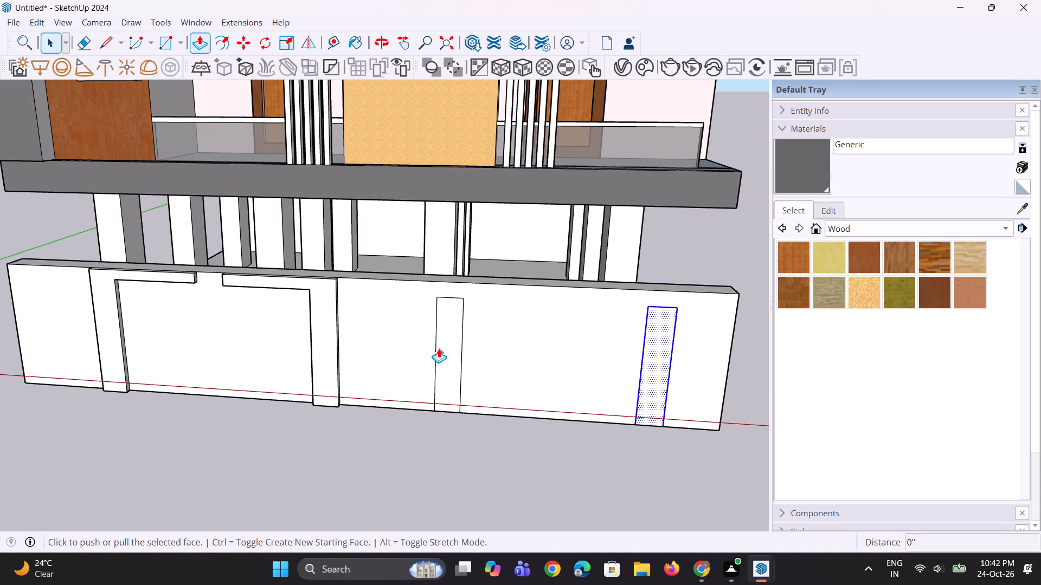
pyautogui.click(446, 348)
pyautogui.press('space')
pyautogui.click(448, 350)
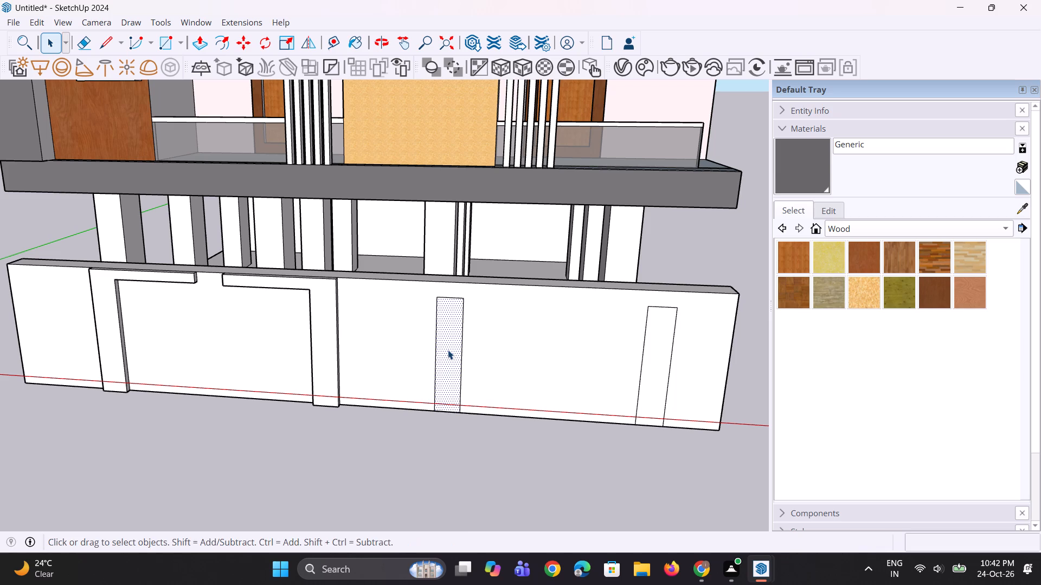
pyautogui.press('p')
pyautogui.click(448, 350)
pyautogui.click(336, 333)
# Raise the third pilaster's top face about 1' 2 1/8" to the top of the boundary wall.
pyautogui.moveTo(428, 328); pyautogui.dragTo(429, 380, button='middle')
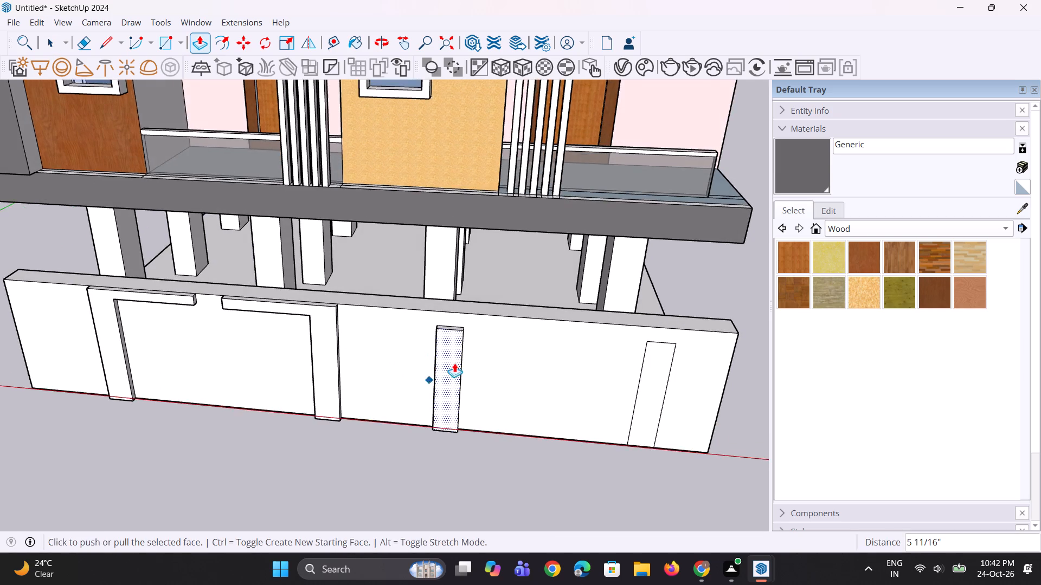
pyautogui.scroll(4, 479, 343)
pyautogui.press('space')
pyautogui.press('space')
pyautogui.scroll(5, 448, 324)
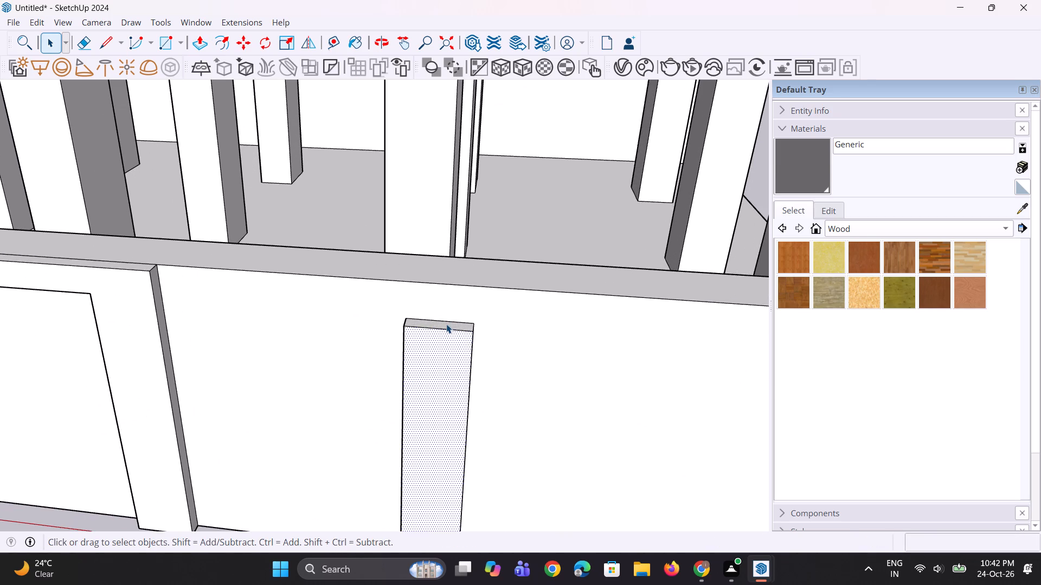
pyautogui.click(446, 324)
pyautogui.scroll(3, 446, 327)
pyautogui.press('p')
pyautogui.click(446, 327)
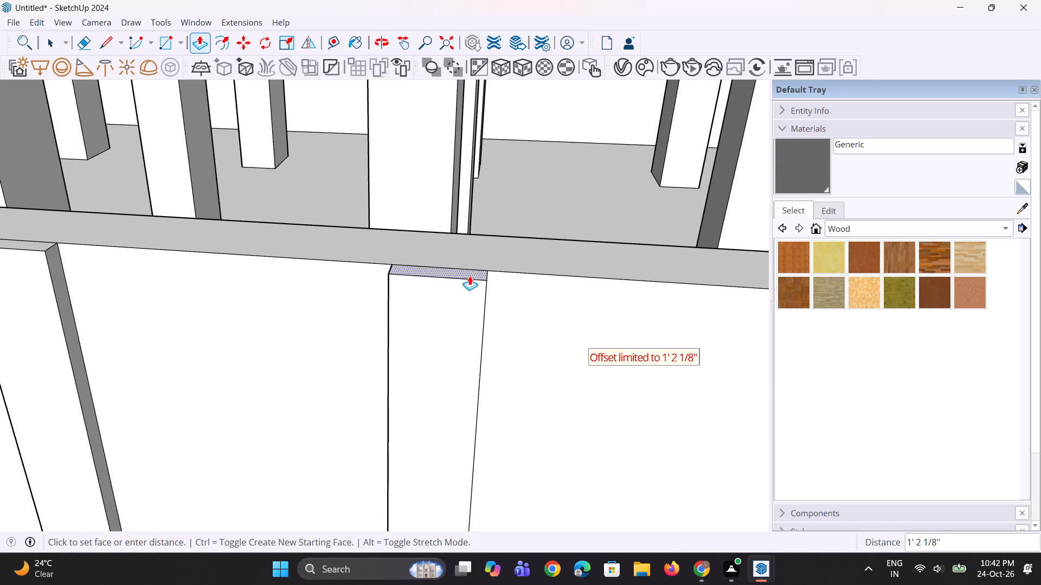
pyautogui.click(504, 268)
# Divide the third pilaster's side face near the top and Push/Pull the upper part about 4' 4 5/8" toward the copied rectangle.
pyautogui.moveTo(508, 314); pyautogui.dragTo(417, 293, button='middle')
pyautogui.scroll(1, 423, 297)
pyautogui.press('space')
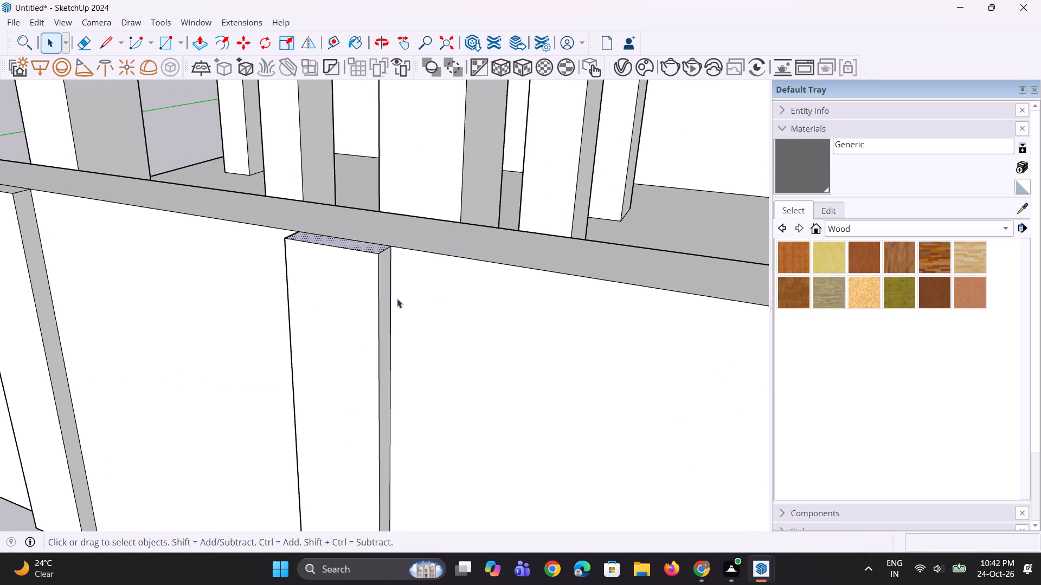
pyautogui.scroll(1, 393, 305)
pyautogui.press('l')
pyautogui.scroll(2, 393, 305)
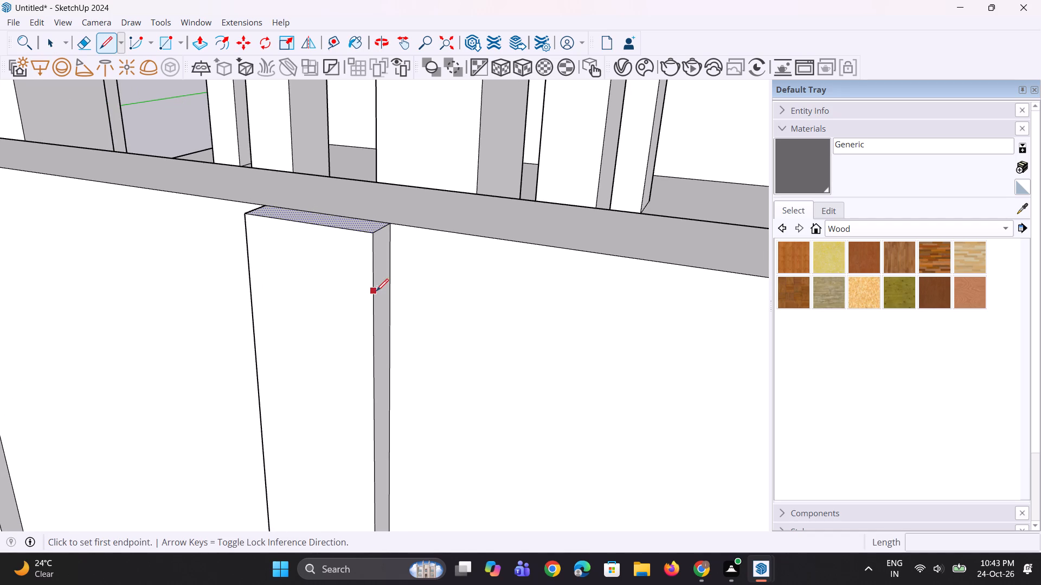
pyautogui.click(375, 291)
pyautogui.click(392, 278)
pyautogui.press('p')
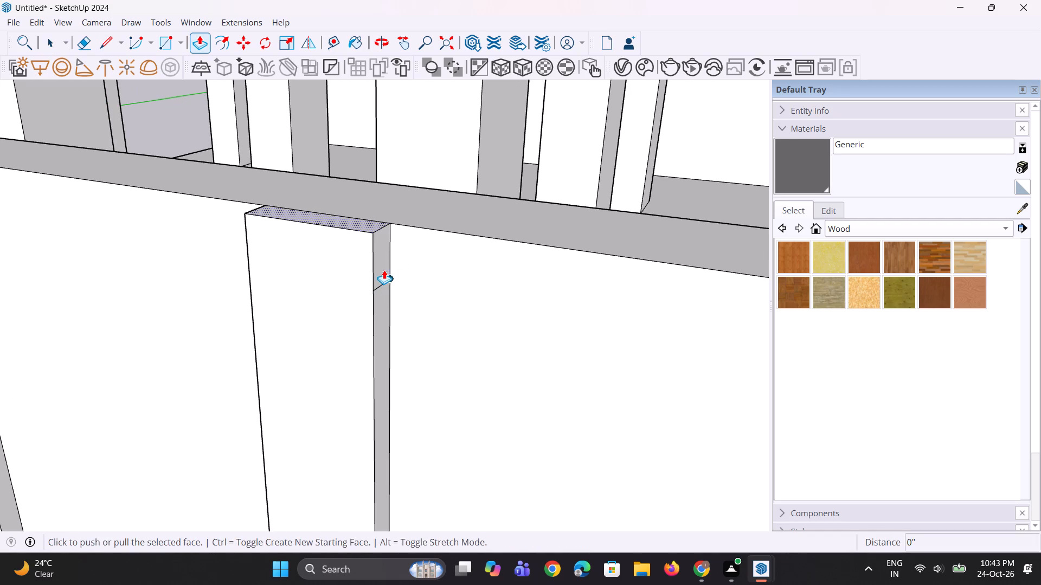
pyautogui.click(384, 270)
pyautogui.press('Escape')
pyautogui.scroll(1, 390, 270)
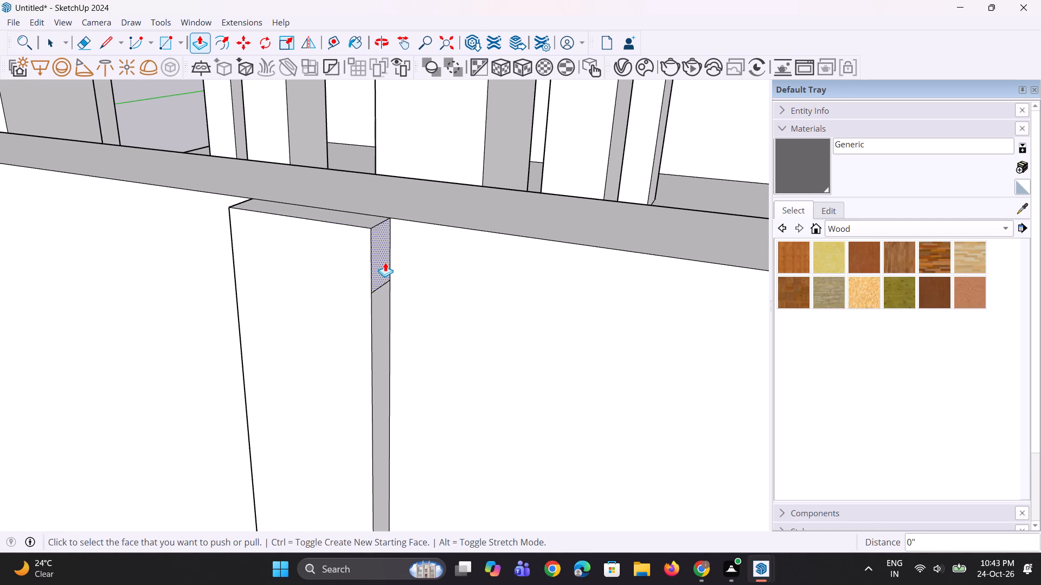
pyautogui.click(385, 262)
pyautogui.scroll(-7, 503, 290)
pyautogui.click(650, 317)
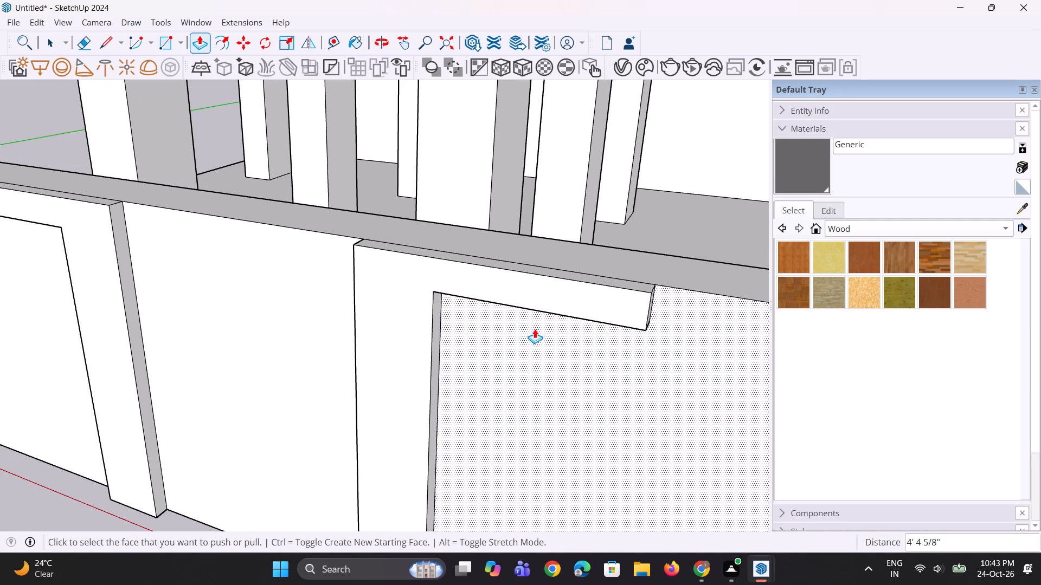
# Push/Pull the copied rectangle near the wall's far end outward, flush with the third pilaster's front face, to form a fourth pilaster.
pyautogui.scroll(-10, 491, 317)
pyautogui.moveTo(474, 336); pyautogui.dragTo(531, 265, button='middle')
pyautogui.scroll(-4, 488, 369)
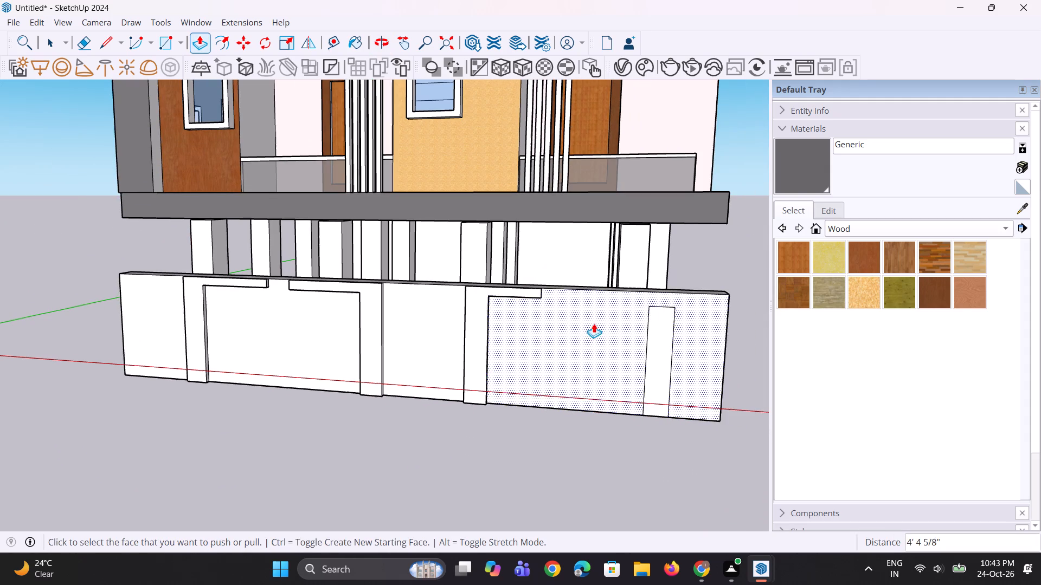
pyautogui.click(666, 340)
pyautogui.click(485, 321)
# Raise the fourth pilaster's top face about 1' 2 1/8" to the top of the boundary wall.
pyautogui.scroll(3, 747, 298)
pyautogui.scroll(4, 650, 284)
pyautogui.moveTo(614, 318); pyautogui.dragTo(611, 368, button='middle')
pyautogui.click(613, 418)
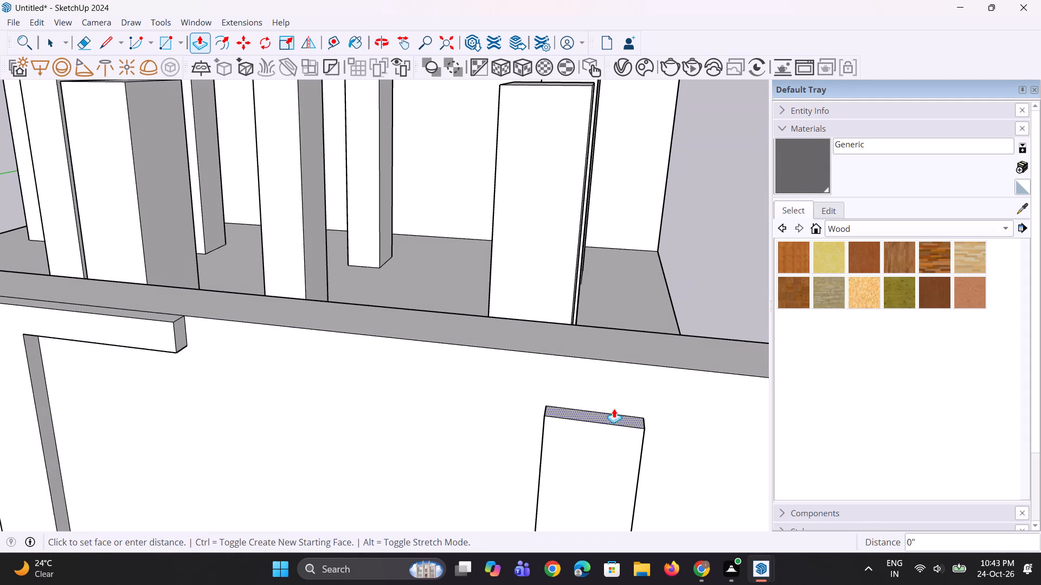
pyautogui.click(552, 354)
# Divide the fourth pilaster's side face near the top and Push/Pull the upper part 6' 8" toward the third pilaster's arm.
pyautogui.moveTo(531, 387); pyautogui.dragTo(665, 343, button='middle')
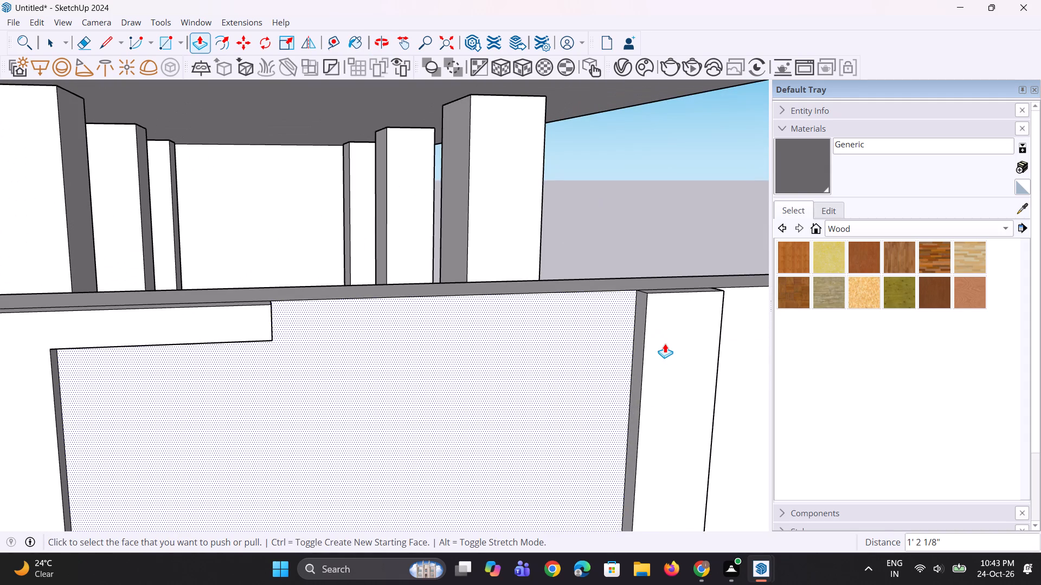
pyautogui.press('l')
pyautogui.click(647, 330)
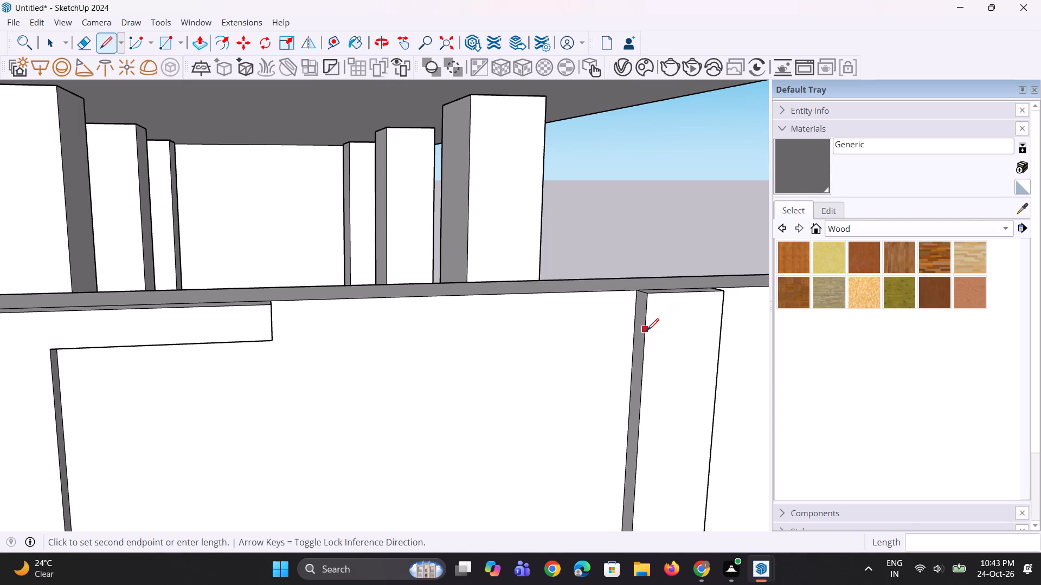
pyautogui.click(629, 328)
pyautogui.press('p')
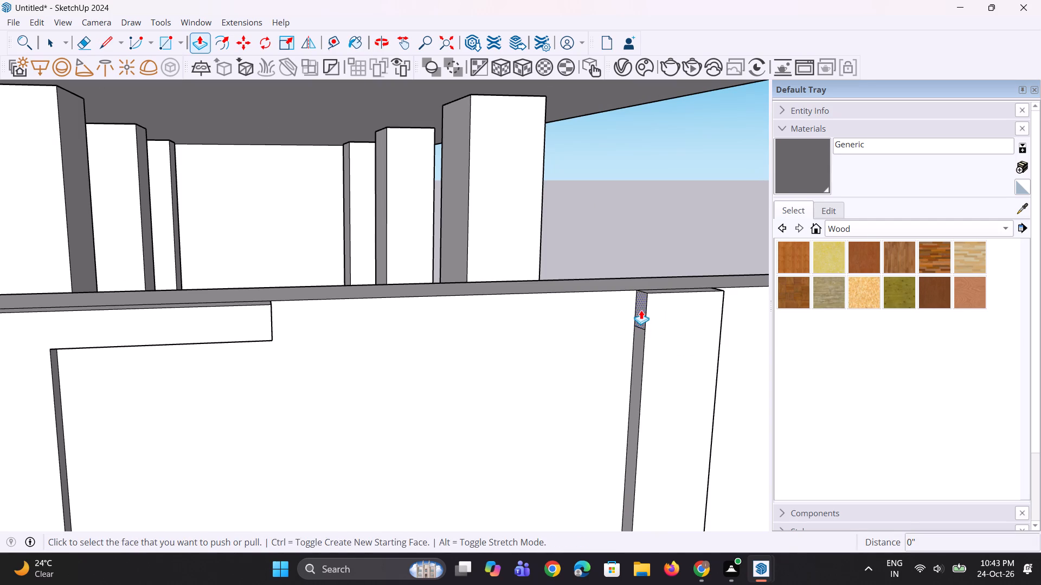
pyautogui.click(641, 310)
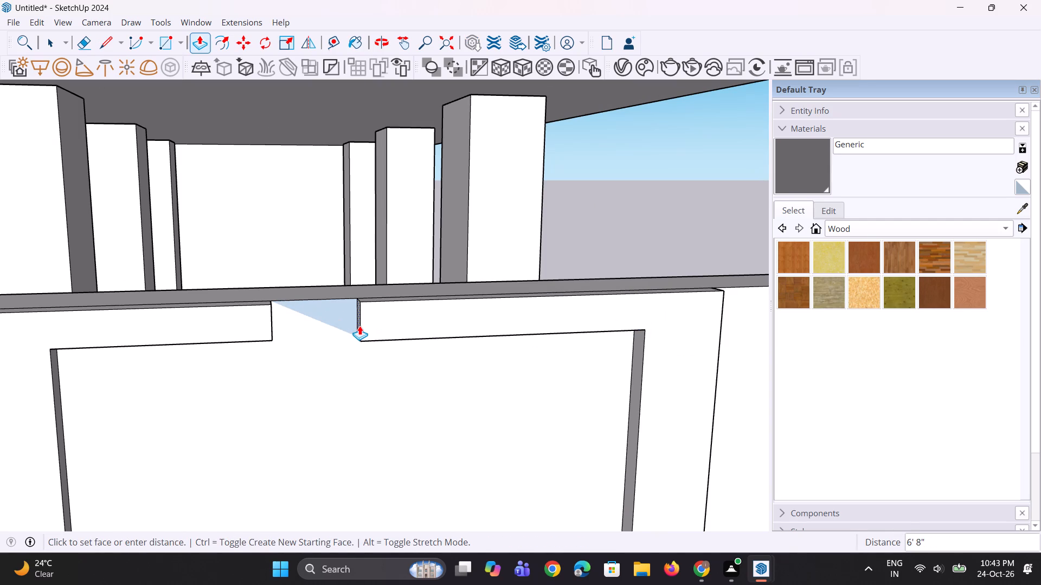
pyautogui.click(359, 326)
# Adjust the gap between the arms: extend the third pilaster's arm about 6 13/16" and shorten the fourth pilaster's arm about 8".
pyautogui.moveTo(365, 333); pyautogui.dragTo(365, 255, button='middle')
pyautogui.scroll(-9, 365, 255)
pyautogui.moveTo(365, 271); pyautogui.dragTo(321, 343, button='middle')
pyautogui.scroll(4, 336, 326)
pyautogui.moveTo(327, 310); pyautogui.dragTo(246, 328, button='middle')
pyautogui.scroll(3, 223, 310)
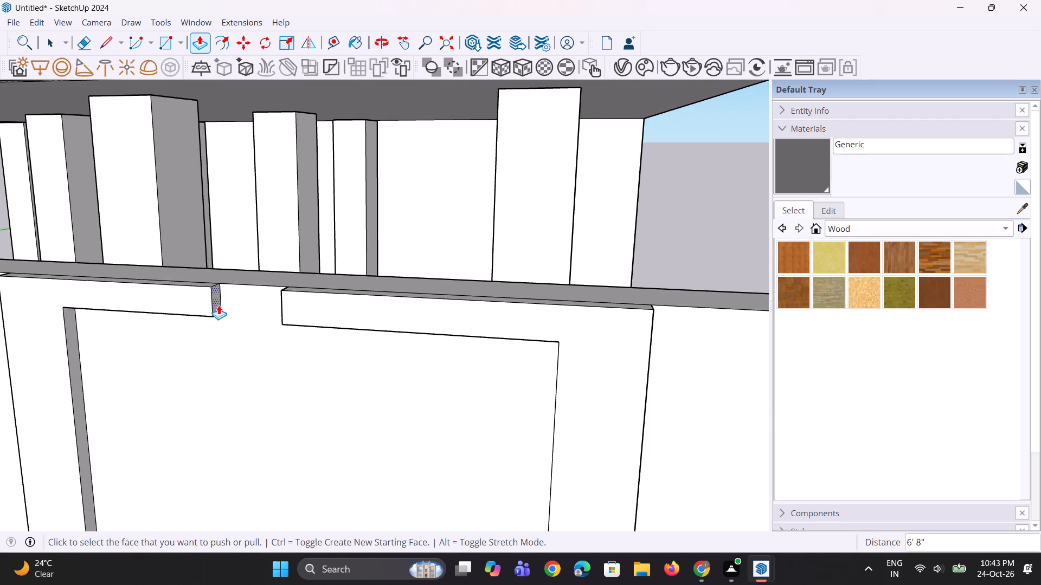
pyautogui.click(217, 305)
pyautogui.click(237, 313)
pyautogui.moveTo(308, 332); pyautogui.dragTo(513, 329, button='middle')
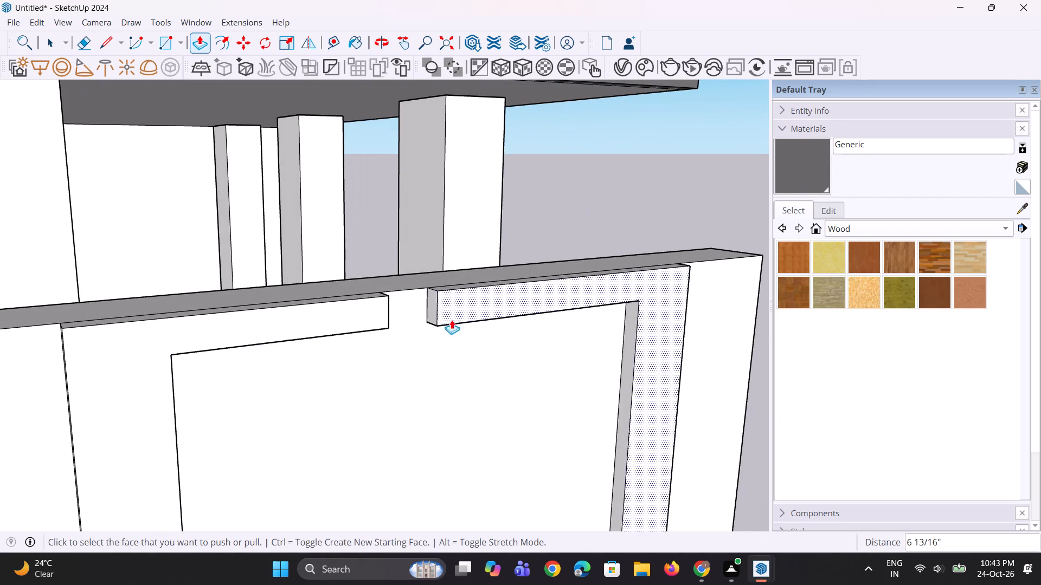
pyautogui.click(430, 314)
pyautogui.click(453, 313)
# Push/Pull the front face of the third pilaster and its arm farther outward from the boundary wall.
pyautogui.scroll(-10, 453, 329)
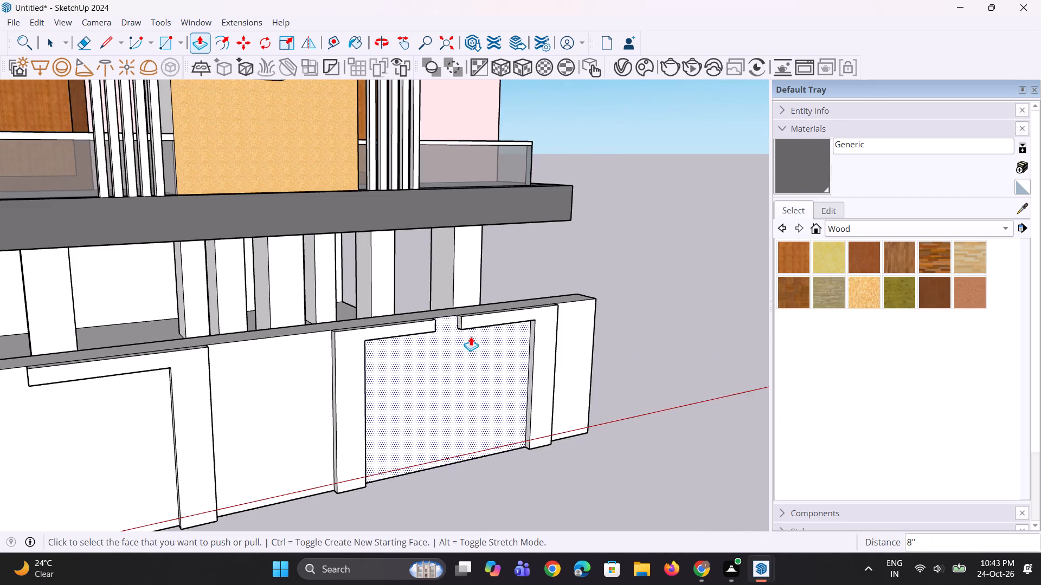
pyautogui.moveTo(471, 336); pyautogui.dragTo(462, 324, button='middle')
pyautogui.scroll(-4, 462, 324)
pyautogui.moveTo(471, 321); pyautogui.dragTo(426, 291, button='middle')
pyautogui.scroll(1, 435, 344)
pyautogui.doubleClick(360, 383)
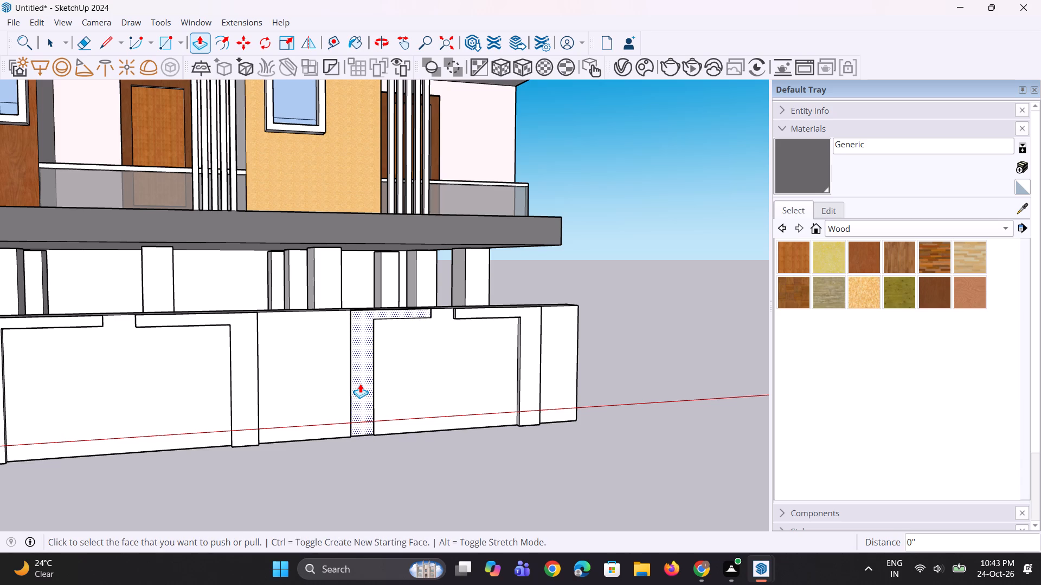
pyautogui.hotkey('ctrl', 'z')
pyautogui.click(360, 384)
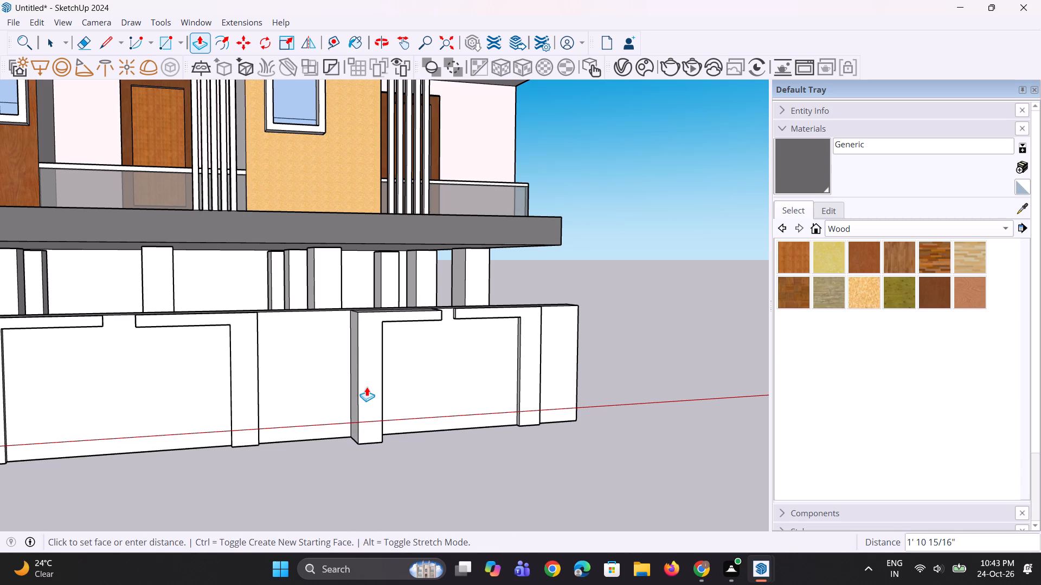
pyautogui.click(367, 380)
# Repeat the same outward Push/Pull on the front faces of the fourth, second and first pilasters with their arms.
pyautogui.doubleClick(528, 400)
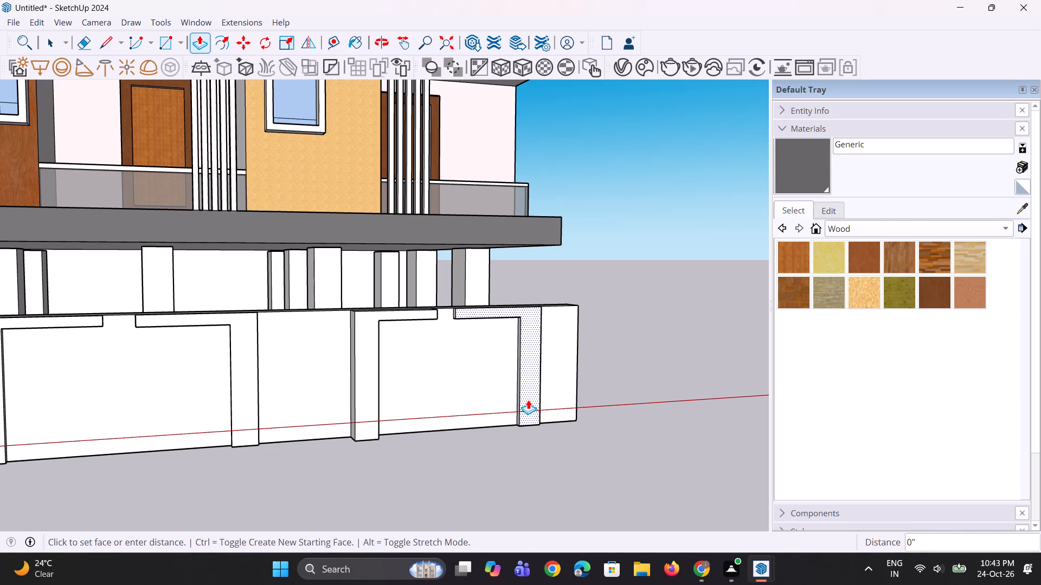
pyautogui.doubleClick(249, 414)
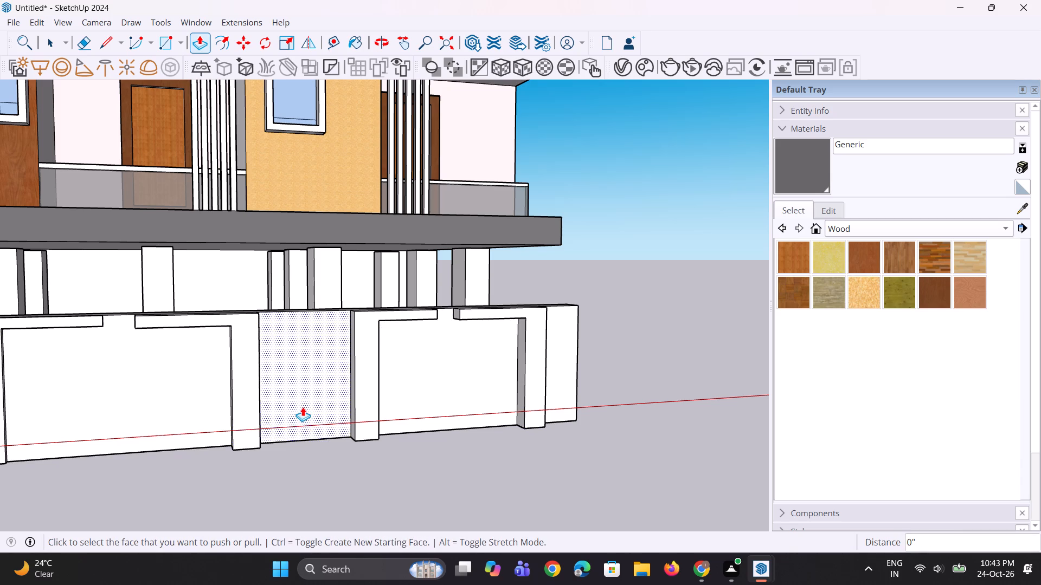
pyautogui.scroll(-5, 303, 407)
pyautogui.moveTo(292, 413); pyautogui.dragTo(415, 400, button='middle')
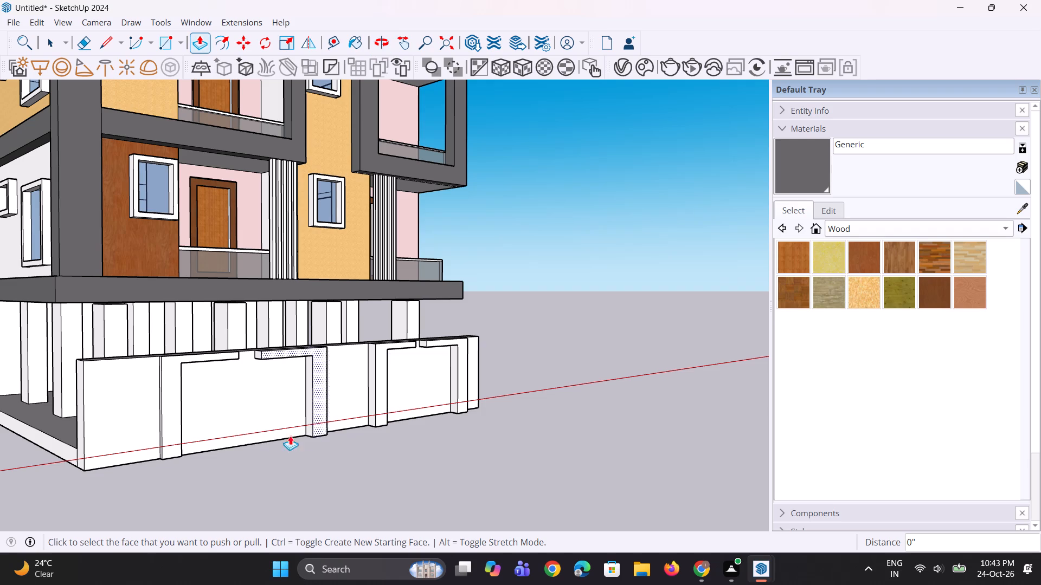
pyautogui.doubleClick(171, 440)
# Examine the boundary wall's frames and the whole building from the front.
pyautogui.moveTo(257, 433); pyautogui.dragTo(121, 444, button='middle')
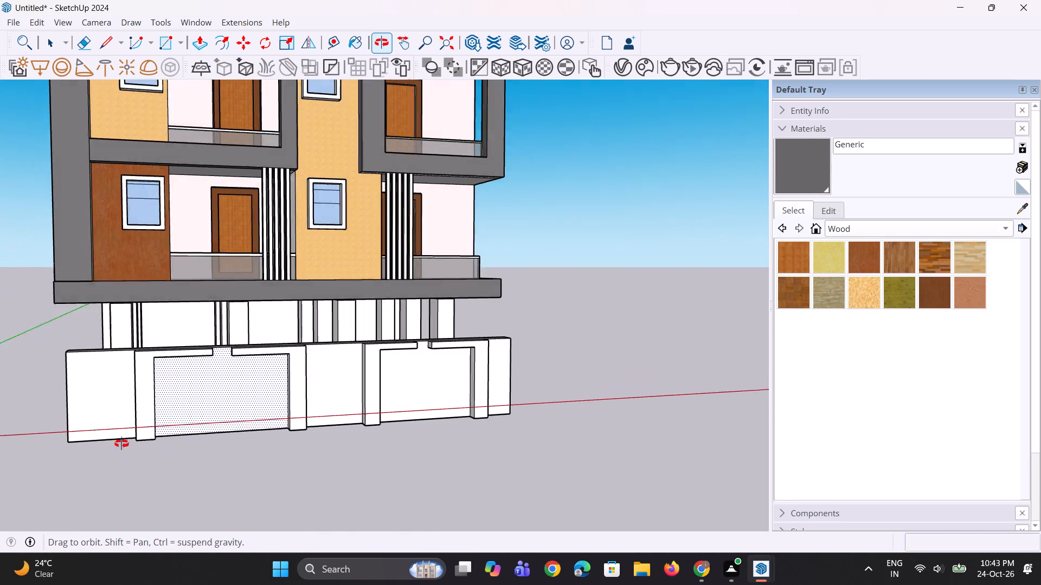
pyautogui.moveTo(121, 444); pyautogui.dragTo(110, 445, button='middle')
pyautogui.moveTo(286, 441); pyautogui.dragTo(212, 446, button='middle')
pyautogui.scroll(-5, 313, 435)
pyautogui.middleClick(313, 435)
pyautogui.moveTo(313, 435); pyautogui.dragTo(376, 409, button='middle')
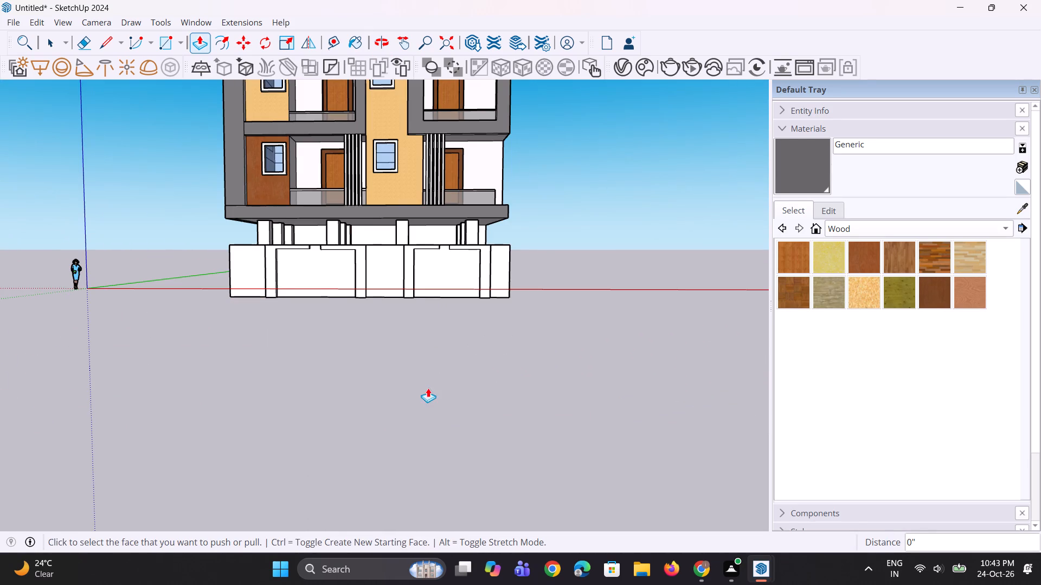
pyautogui.scroll(1, 469, 358)
pyautogui.scroll(-11, 467, 362)
pyautogui.moveTo(478, 324); pyautogui.dragTo(486, 296, button='middle')
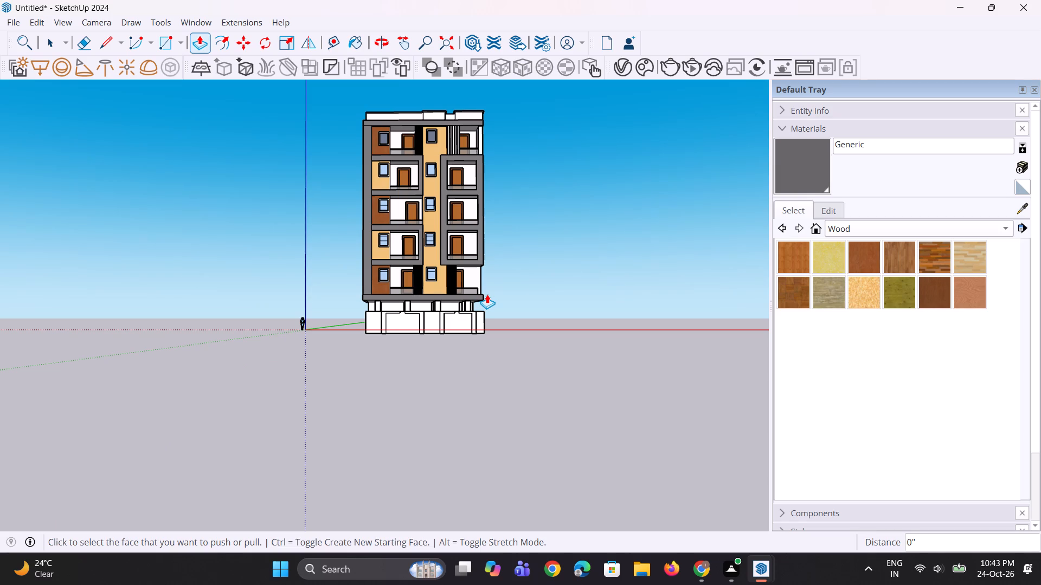
pyautogui.scroll(-1, 478, 297)
pyautogui.scroll(9, 395, 315)
# Draw a rectangle about 3' 9 1/4" by 9' 6 5/8" on the wall beneath the first pilaster's arm, reaching the wall base.
pyautogui.moveTo(404, 333); pyautogui.dragTo(408, 289, button='middle')
pyautogui.scroll(6, 392, 313)
pyautogui.press('r')
pyautogui.scroll(5, 402, 309)
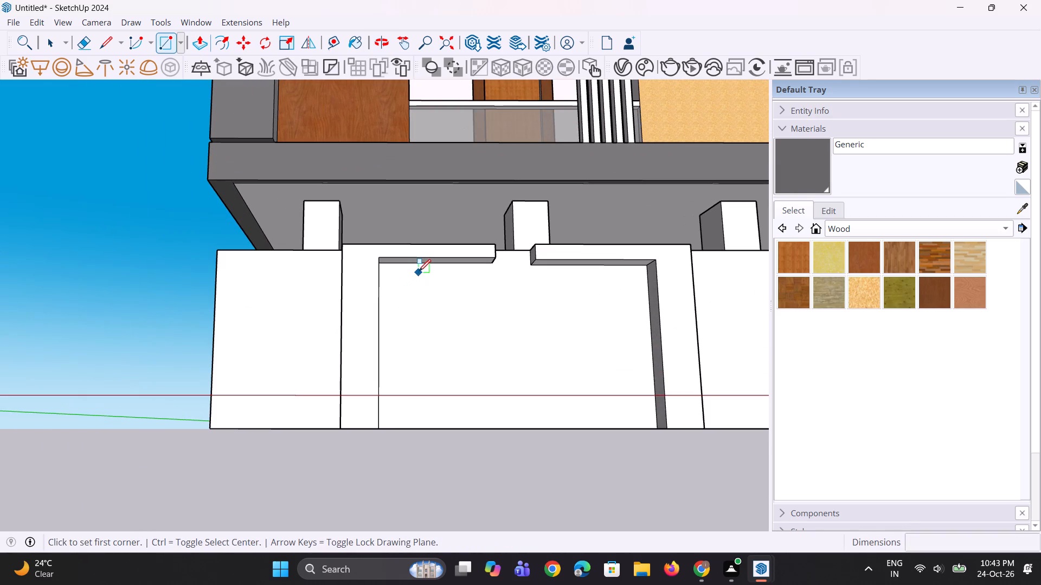
pyautogui.click(419, 265)
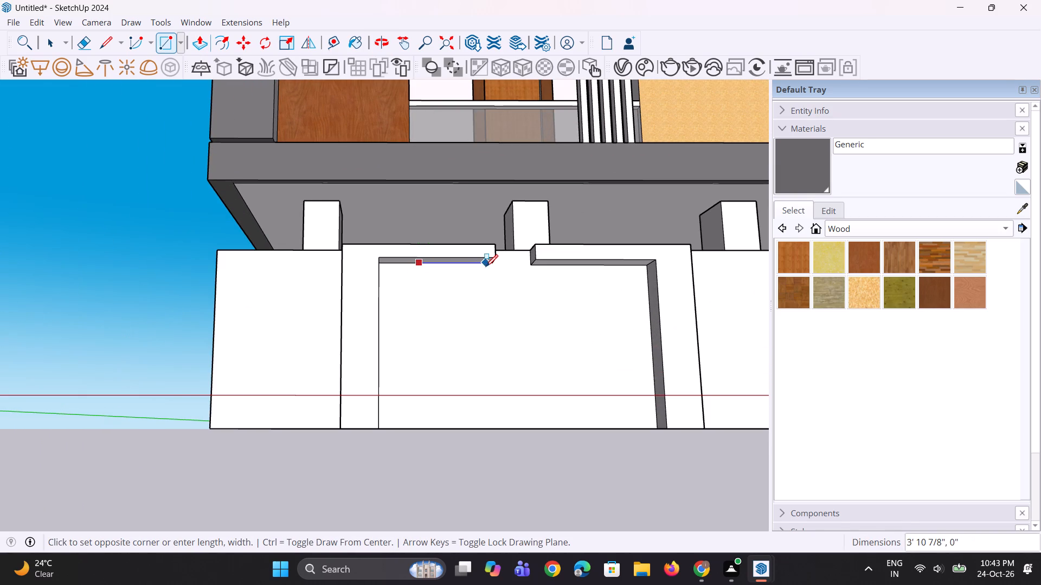
pyautogui.click(486, 266)
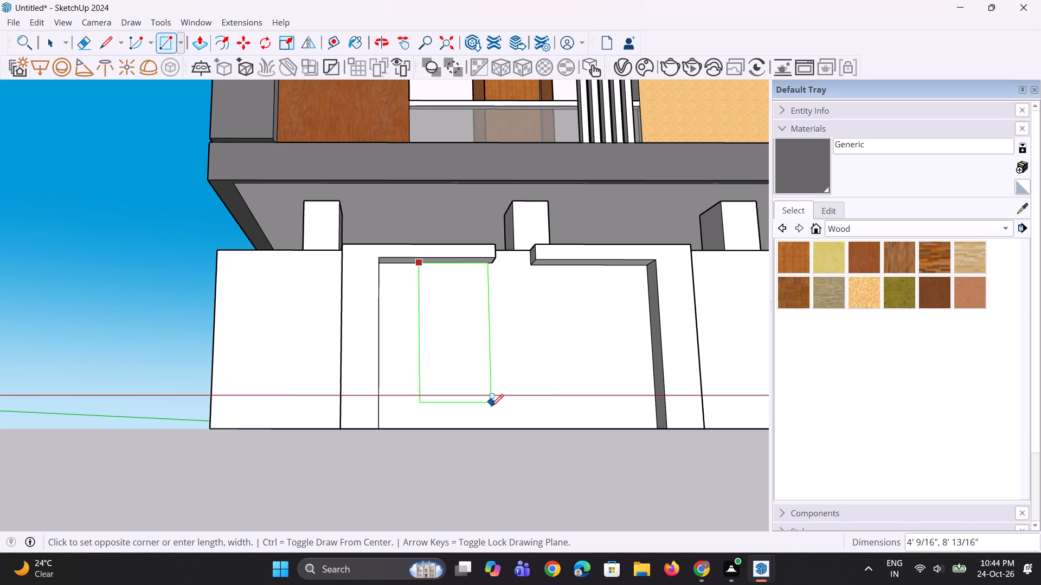
pyautogui.click(487, 426)
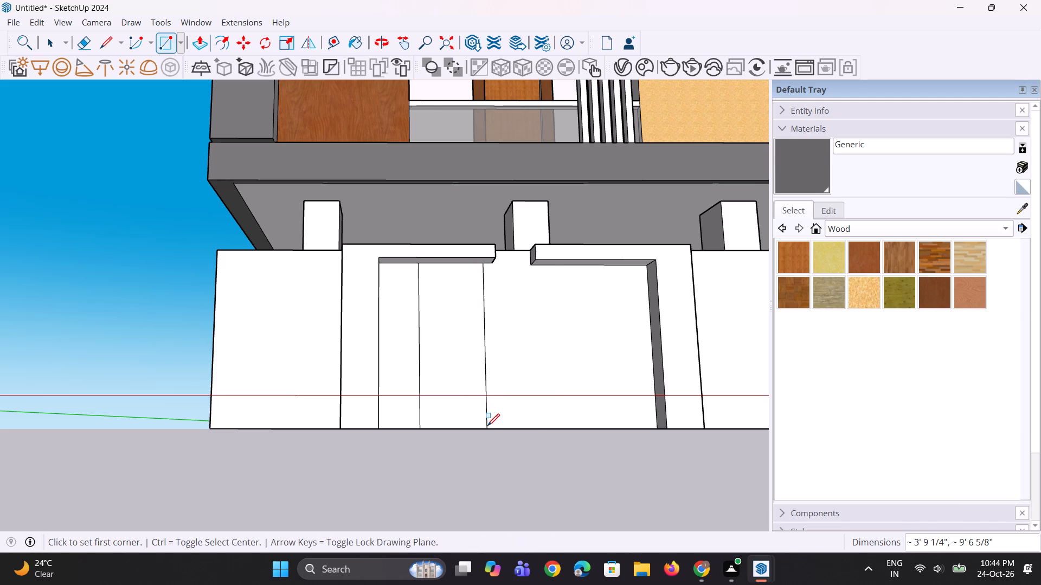
# Copy the rectangle about 6' 9" along the wall to sit beneath the second pilaster's arm.
pyautogui.moveTo(504, 409); pyautogui.dragTo(449, 465, button='middle')
pyautogui.press('space')
pyautogui.click(420, 458)
pyautogui.press('m')
pyautogui.click(420, 458)
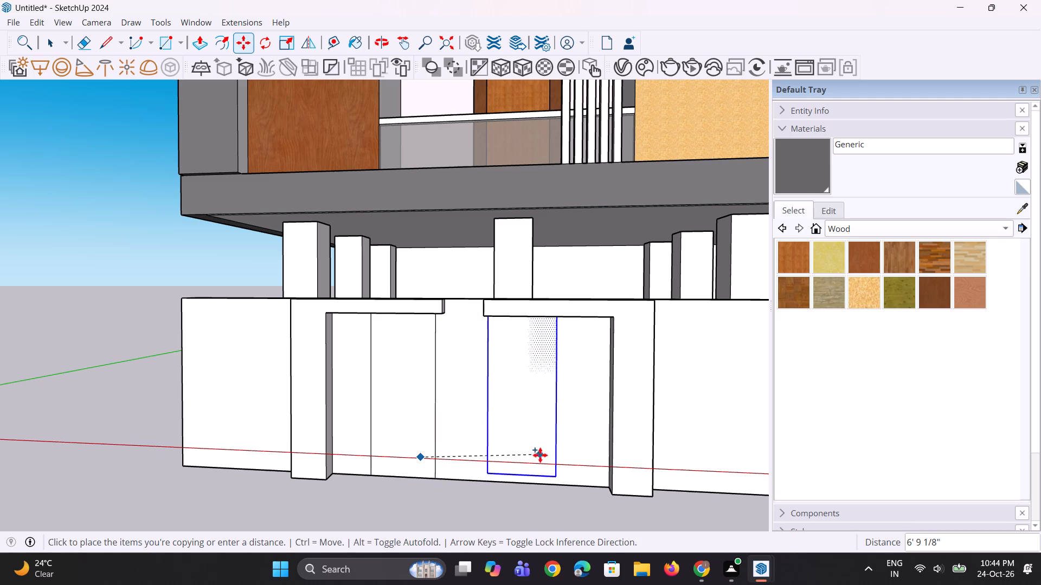
pyautogui.click(541, 460)
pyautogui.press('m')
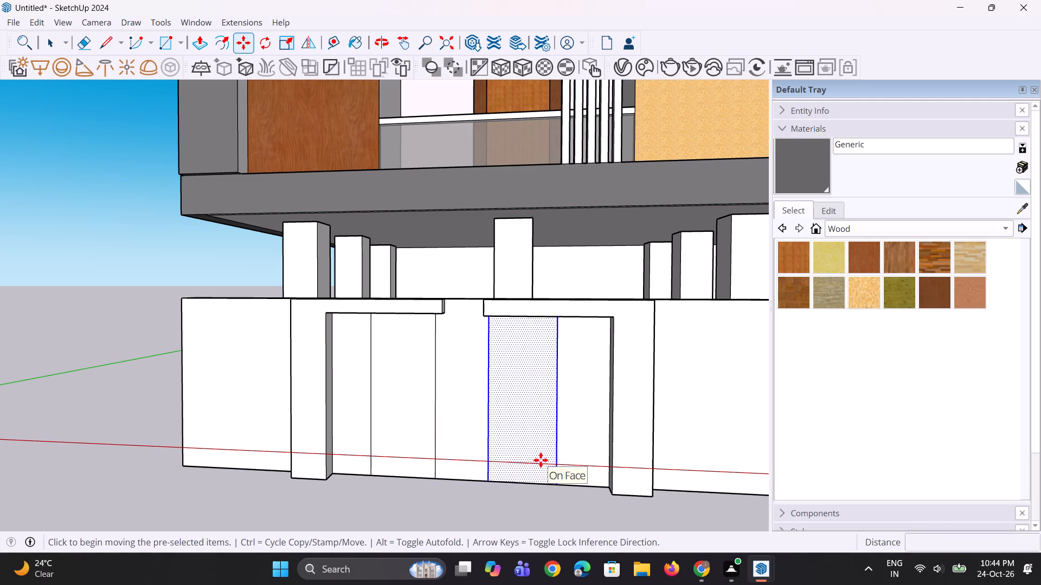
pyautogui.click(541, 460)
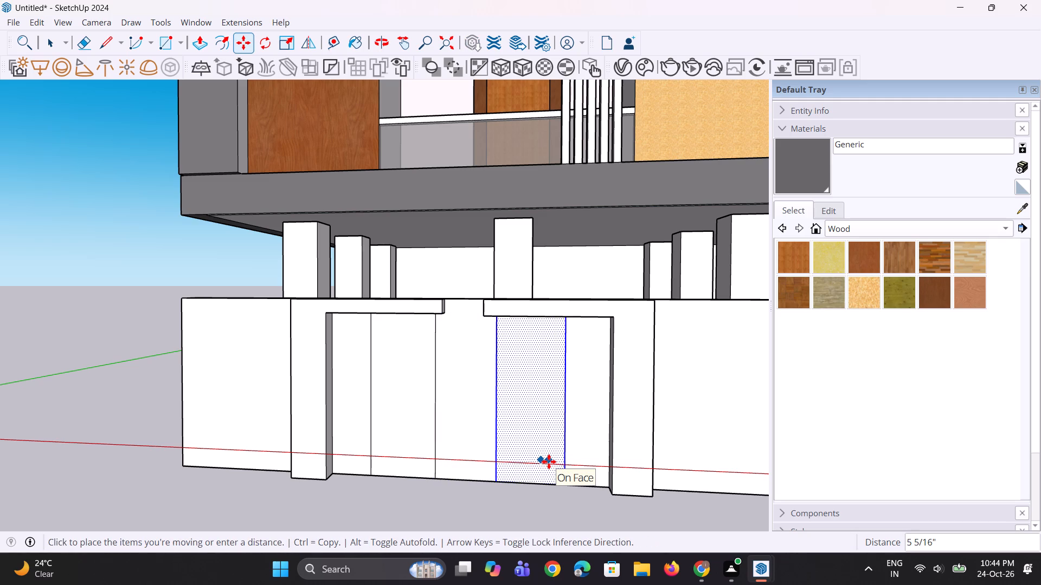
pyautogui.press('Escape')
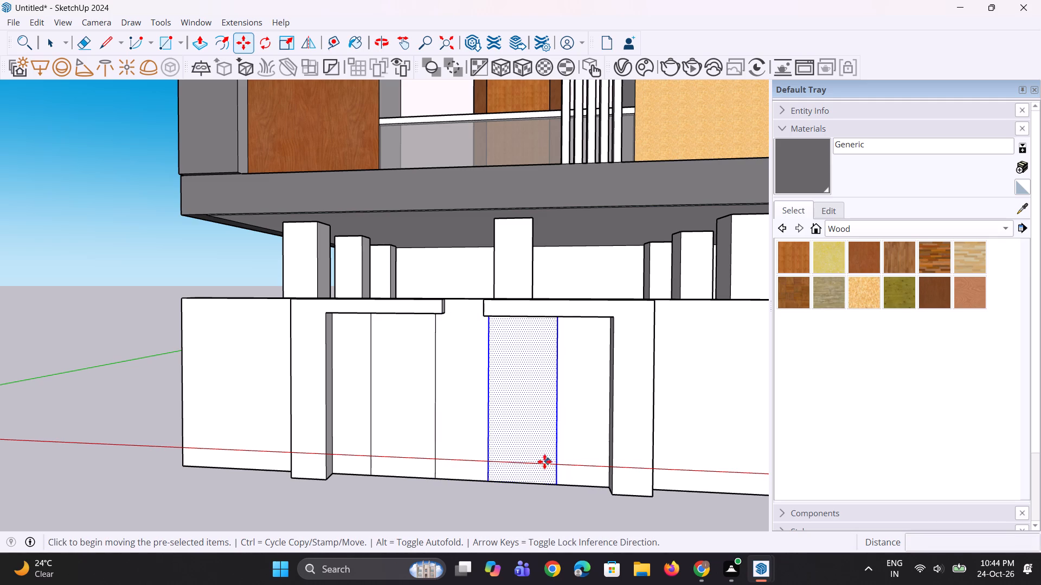
# Copy the second rectangle beneath the third and fourth pilasters' arms, about 19' 7" and 25' 4" along the wall.
pyautogui.click(536, 457)
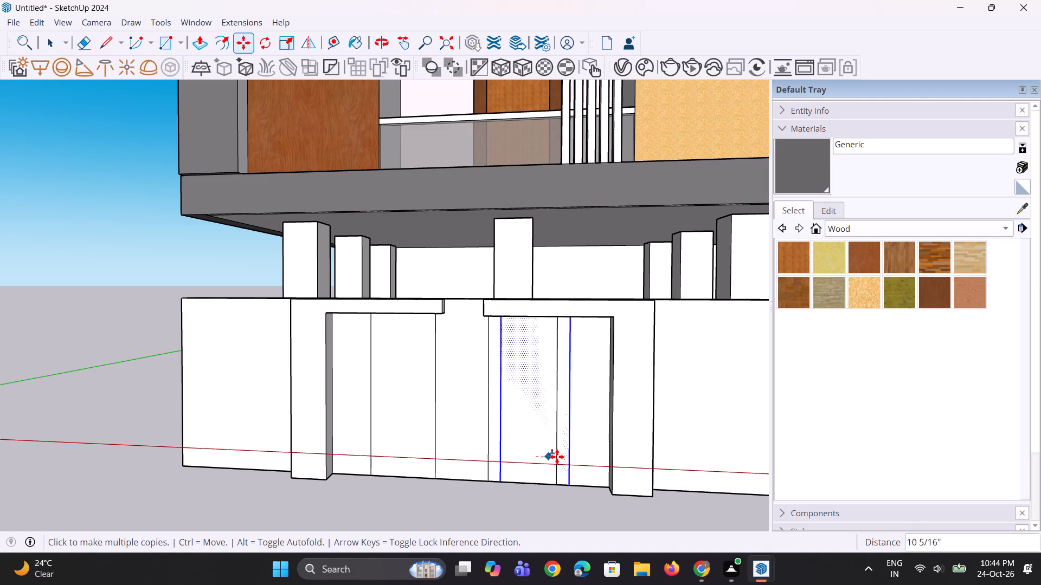
pyautogui.scroll(-7, 494, 447)
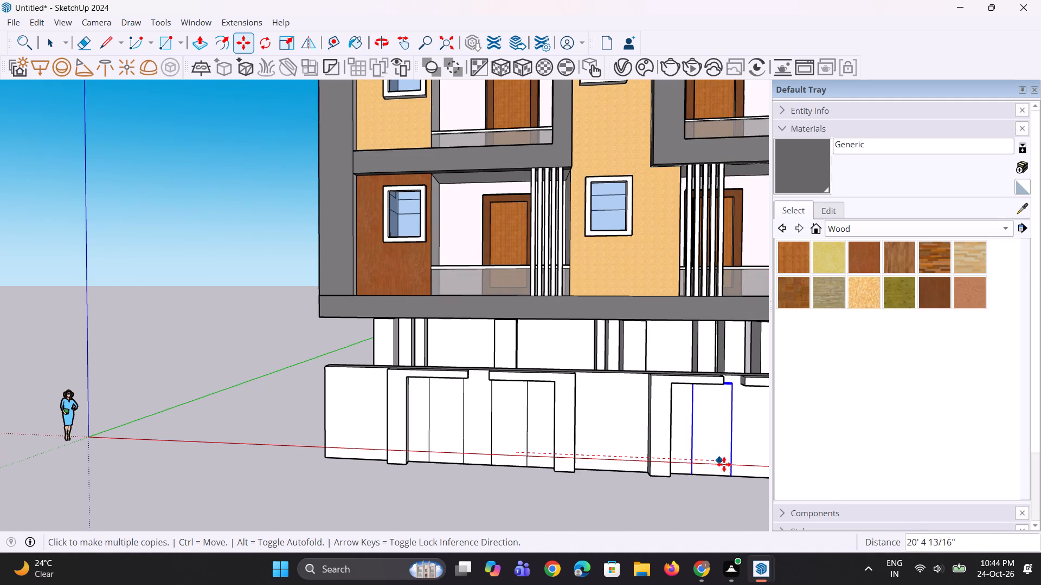
pyautogui.scroll(5, 722, 465)
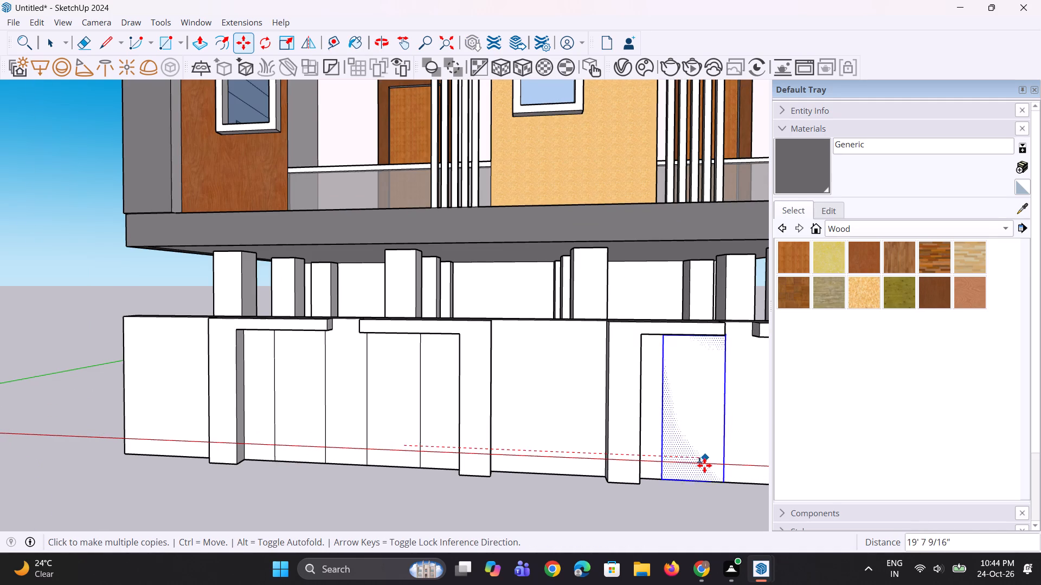
pyautogui.click(703, 465)
pyautogui.scroll(-5, 703, 465)
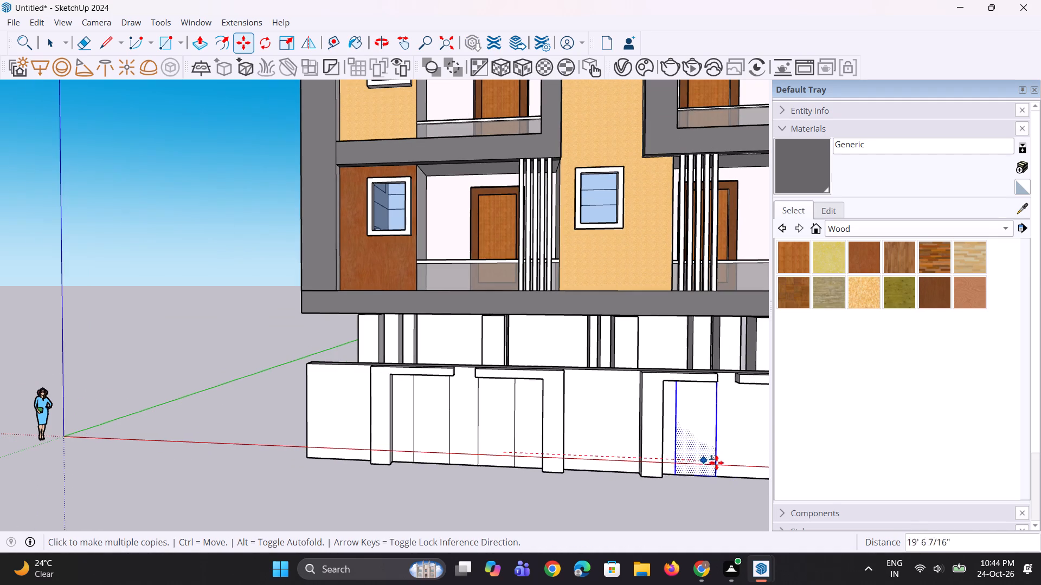
pyautogui.scroll(-7, 567, 464)
pyautogui.scroll(7, 604, 463)
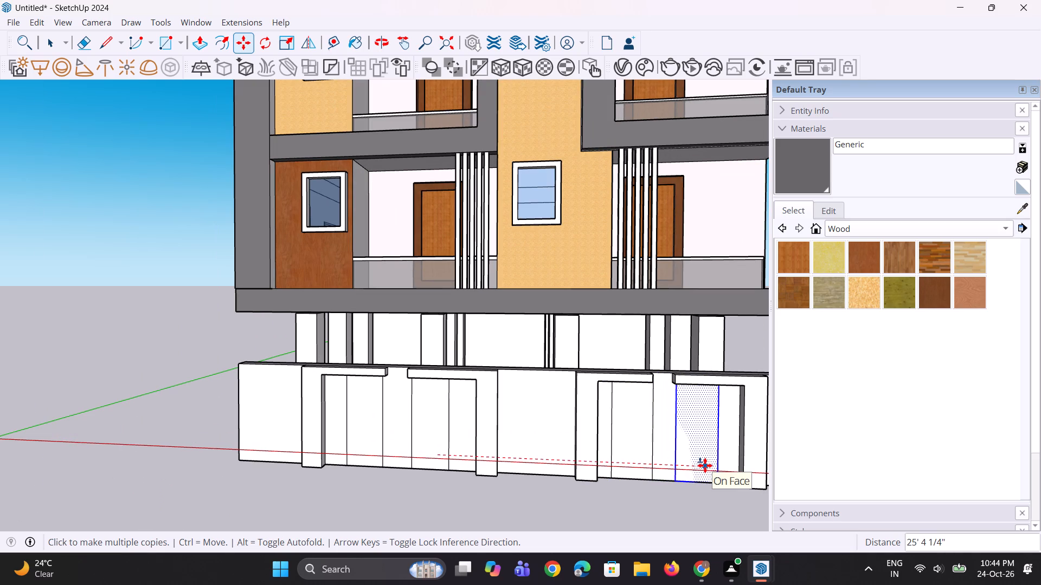
pyautogui.click(706, 465)
pyautogui.press('space')
pyautogui.press('space')
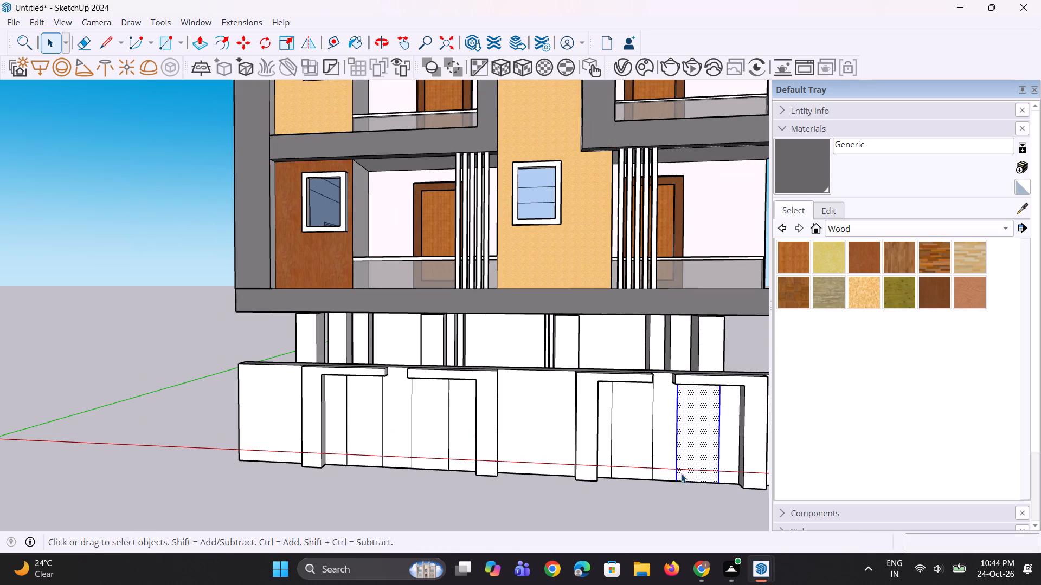
# Push/Pull the rectangle beneath the fourth pilaster's arm outward about 1' 11/16".
pyautogui.moveTo(681, 473); pyautogui.dragTo(619, 482, button='middle')
pyautogui.click(583, 520)
pyautogui.scroll(2, 645, 487)
pyautogui.press('p')
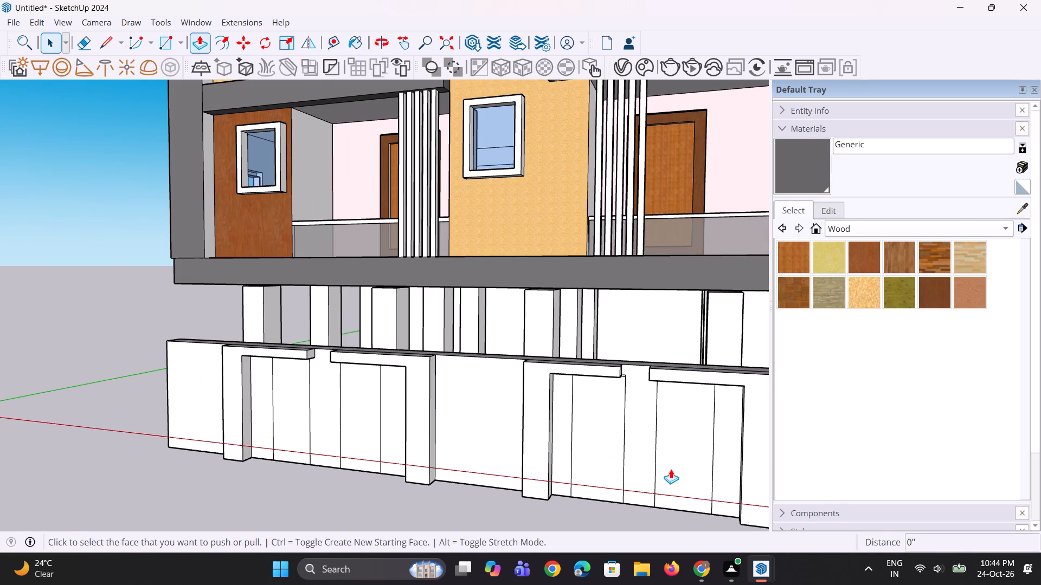
pyautogui.click(672, 467)
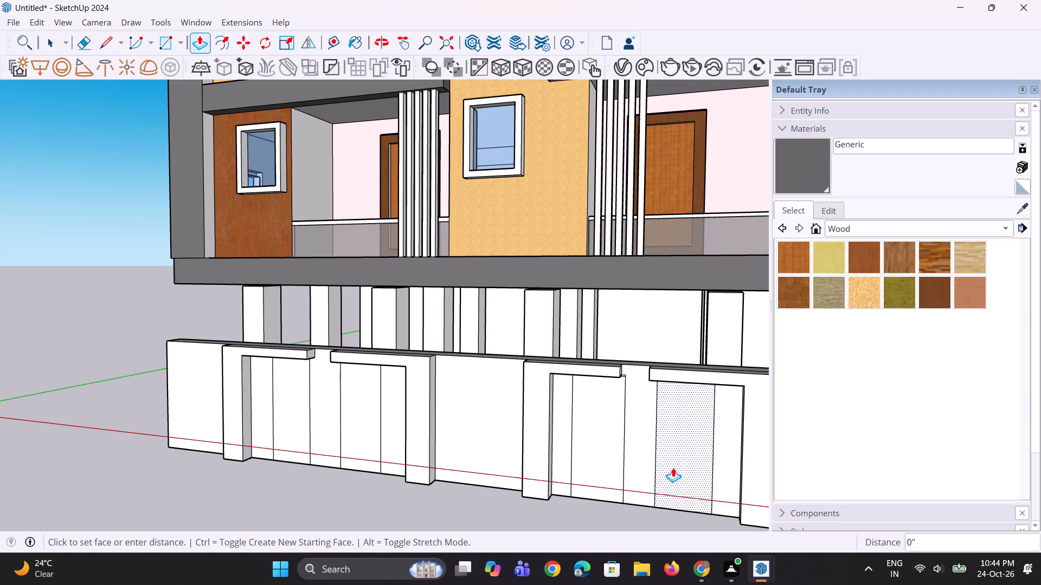
pyautogui.click(669, 470)
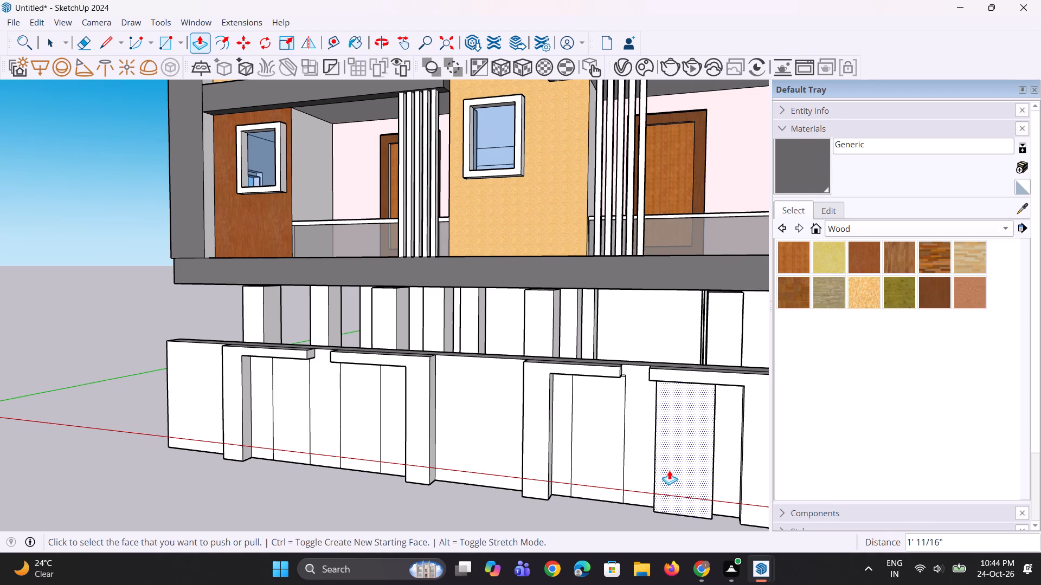
# Repeat the same outward Push/Pull on the rectangles beneath the third, second and first pilasters' arms.
pyautogui.moveTo(667, 476); pyautogui.dragTo(535, 499, button='middle')
pyautogui.doubleClick(486, 472)
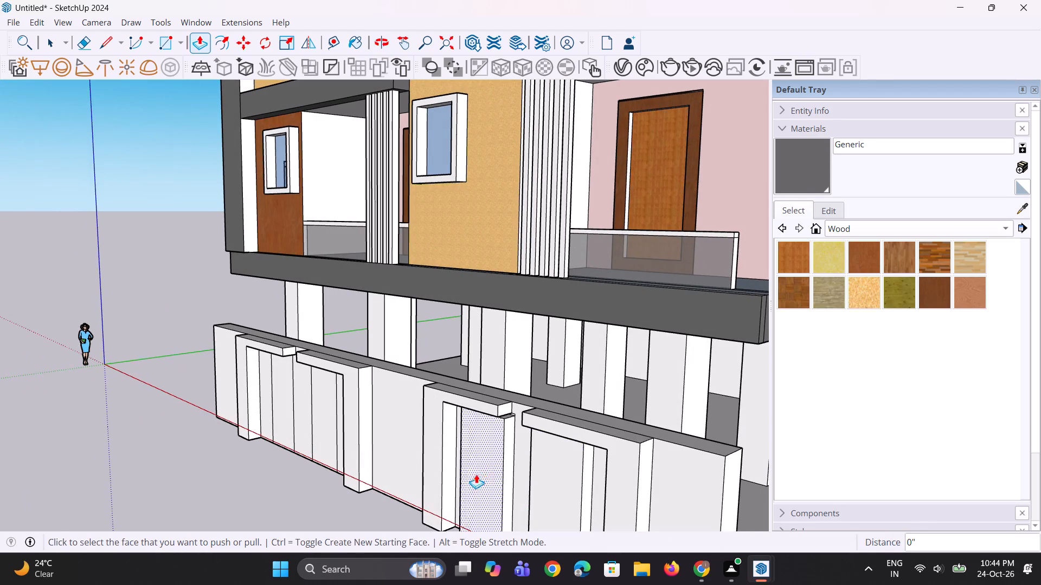
pyautogui.doubleClick(326, 431)
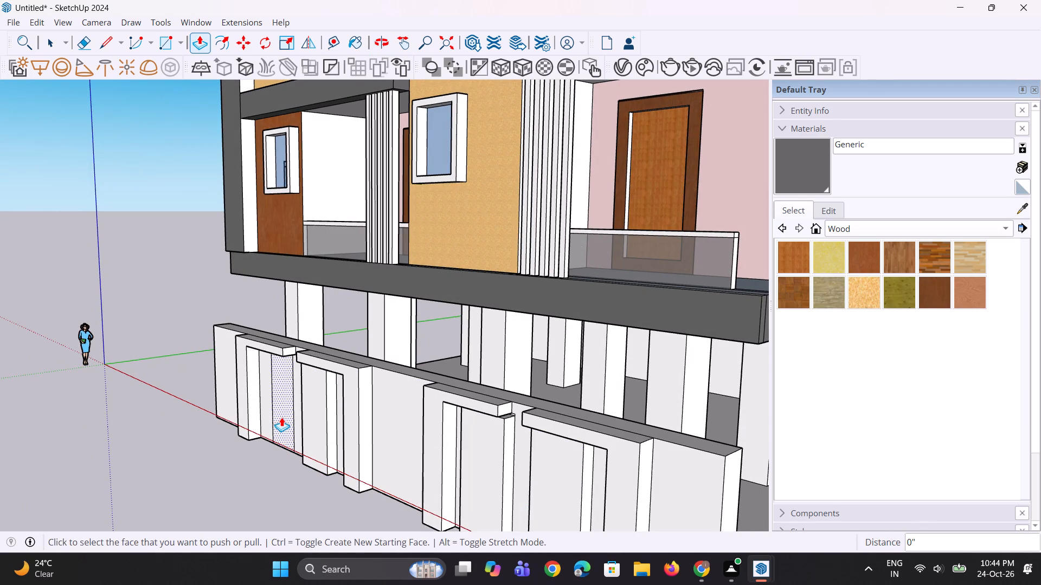
pyautogui.doubleClick(281, 417)
pyautogui.scroll(-4, 247, 444)
pyautogui.moveTo(245, 457); pyautogui.dragTo(424, 421, button='middle')
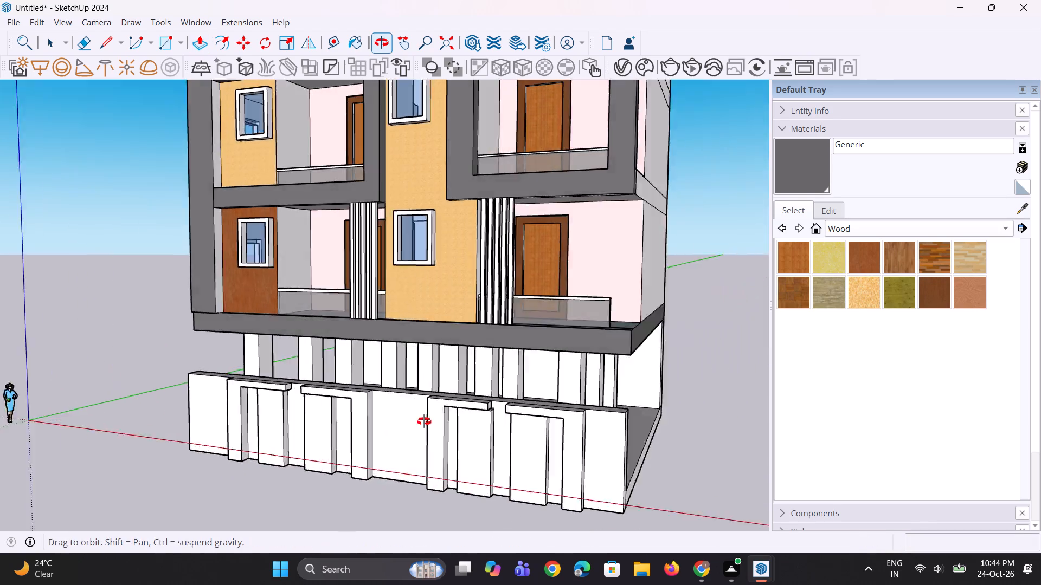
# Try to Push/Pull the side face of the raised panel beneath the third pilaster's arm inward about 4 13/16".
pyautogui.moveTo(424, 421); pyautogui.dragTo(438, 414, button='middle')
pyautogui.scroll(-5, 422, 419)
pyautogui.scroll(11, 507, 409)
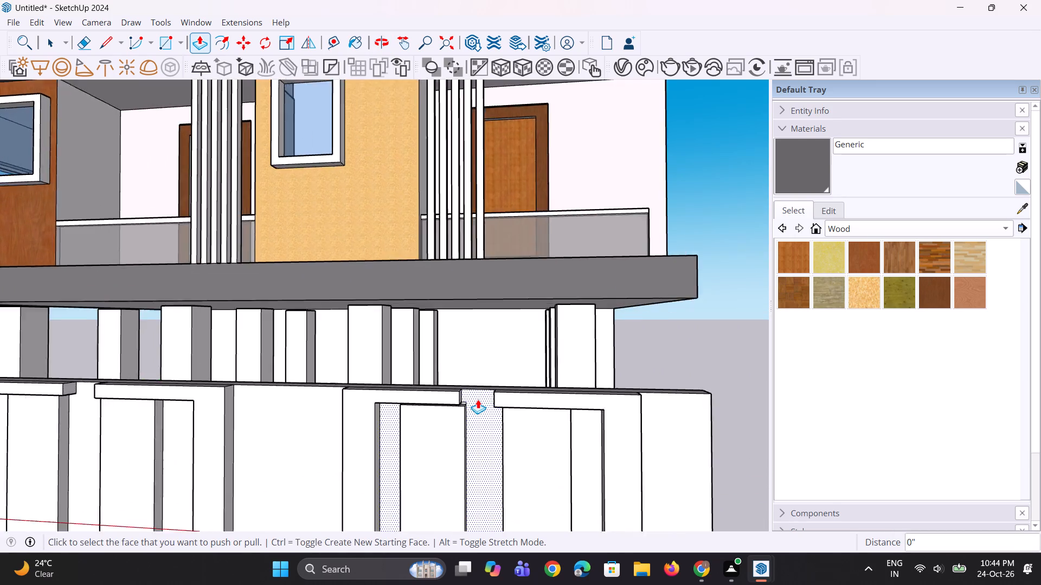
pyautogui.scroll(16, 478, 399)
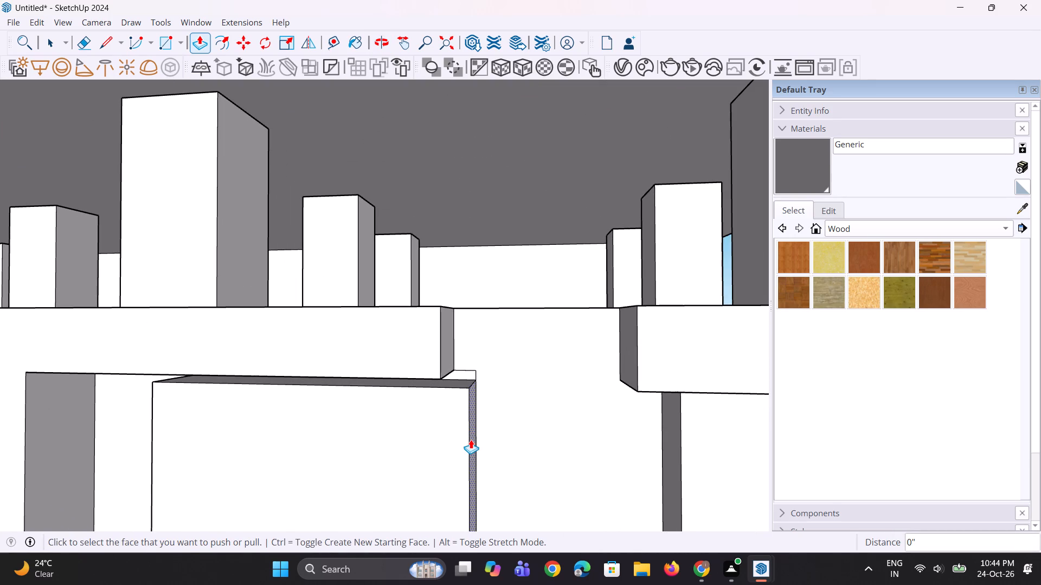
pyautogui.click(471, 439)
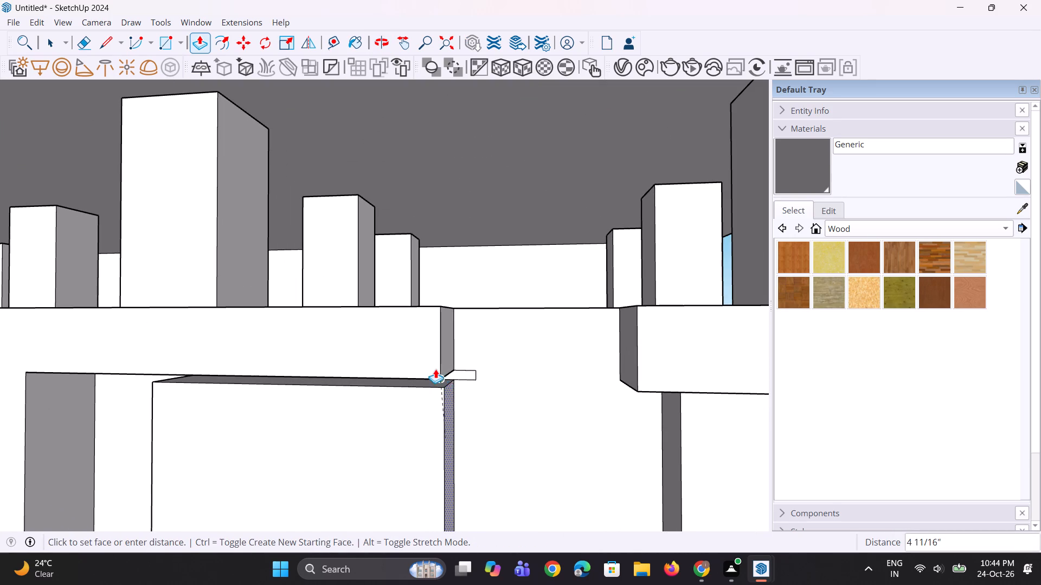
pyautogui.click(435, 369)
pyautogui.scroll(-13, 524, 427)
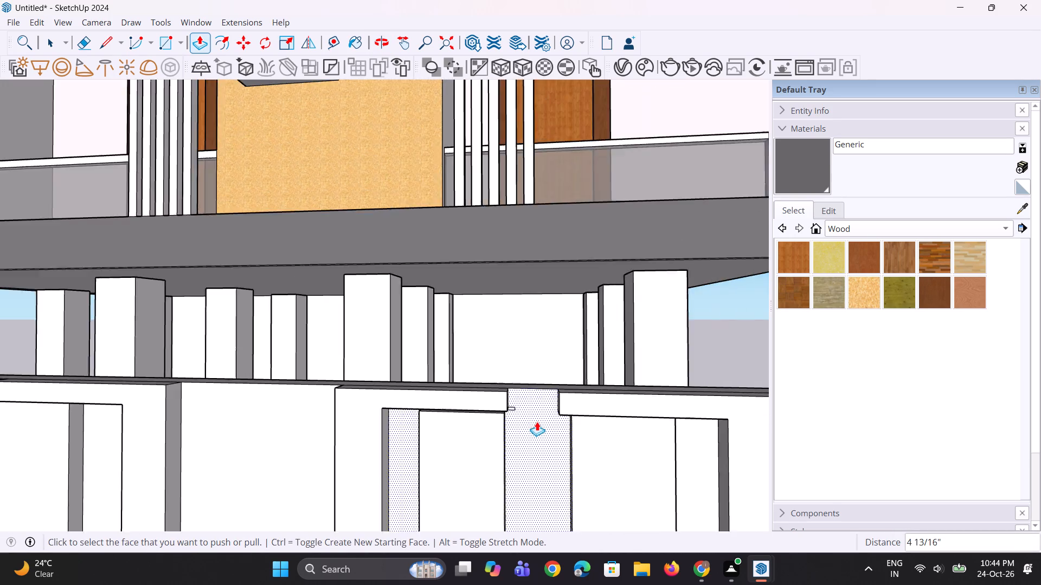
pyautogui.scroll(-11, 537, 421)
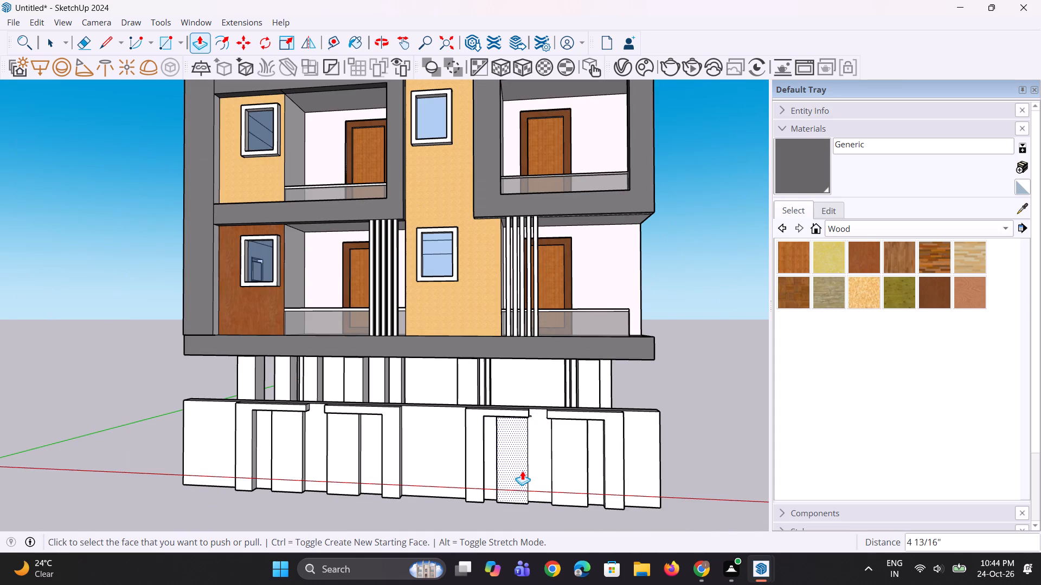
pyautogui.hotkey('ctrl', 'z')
# Push/Pull the outer side face of the third pilaster's panel inward about 3 1/4", flush with the end of the arm above.
pyautogui.scroll(5, 522, 471)
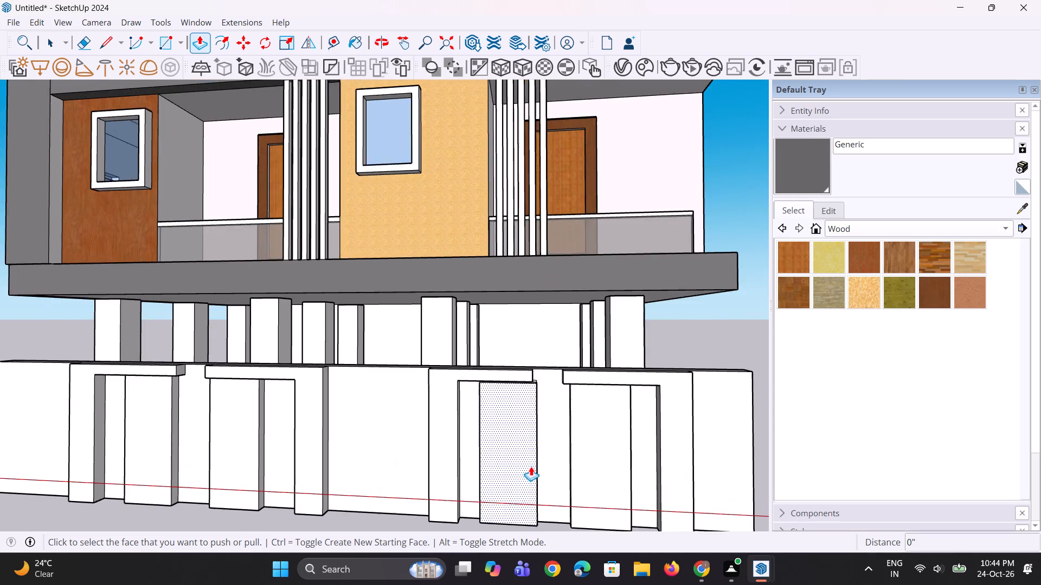
pyautogui.scroll(1, 479, 463)
pyautogui.moveTo(479, 463); pyautogui.dragTo(541, 441, button='middle')
pyautogui.scroll(1, 509, 454)
pyautogui.moveTo(582, 455); pyautogui.dragTo(528, 471, button='middle')
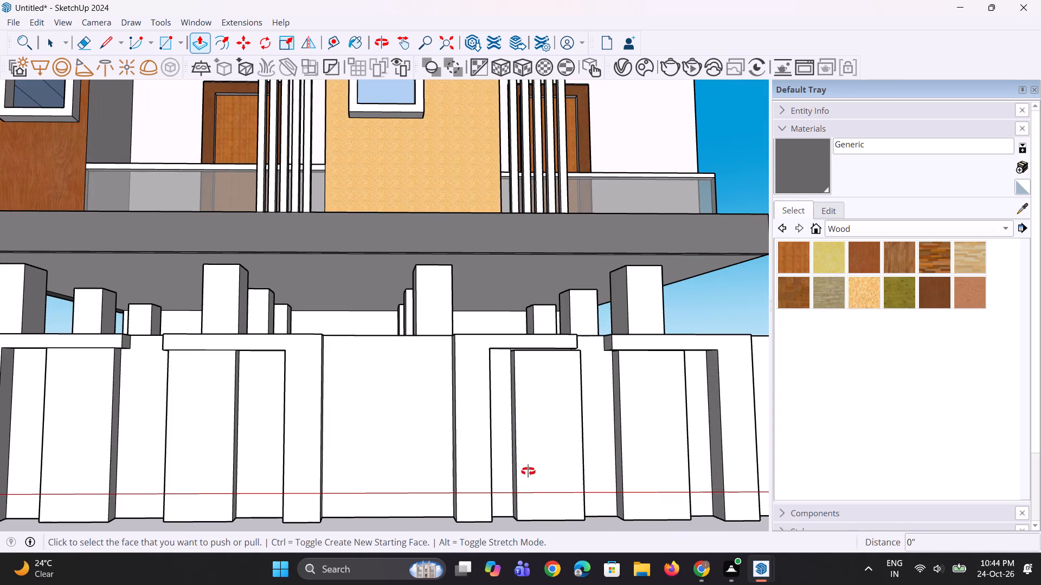
pyautogui.moveTo(528, 471); pyautogui.dragTo(434, 472, button='middle')
pyautogui.click(474, 426)
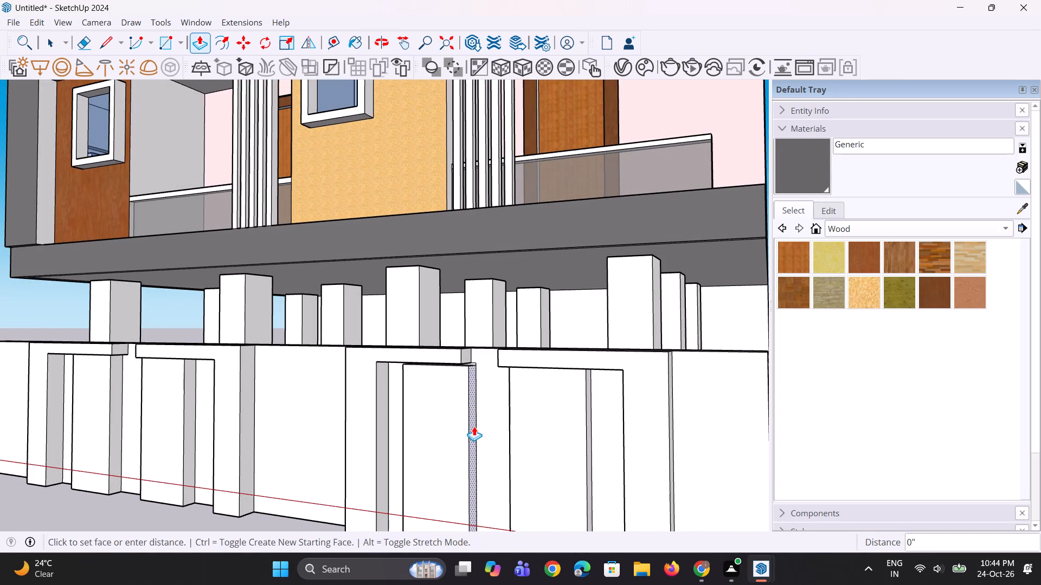
pyautogui.click(459, 353)
# Erase the leftover rectangle edges on the wall just past the end of the third pilaster's arm.
pyautogui.scroll(11, 458, 353)
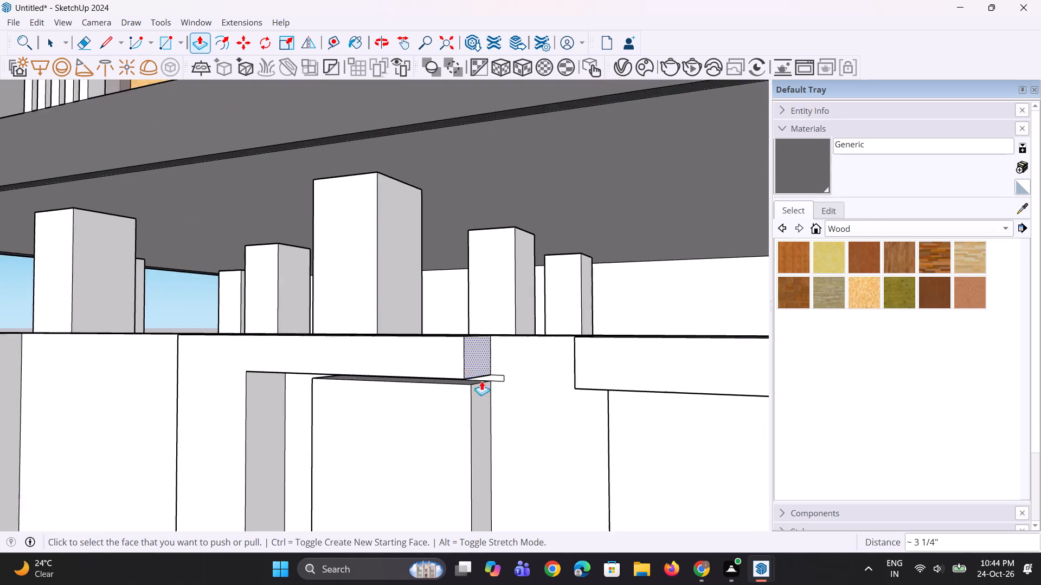
pyautogui.scroll(2, 481, 381)
pyautogui.press('e')
pyautogui.moveTo(507, 369); pyautogui.dragTo(505, 389)
# Paint the front faces of the fourth and third raised panels of the boundary wall with Wood OSB.
pyautogui.scroll(-2, 505, 389)
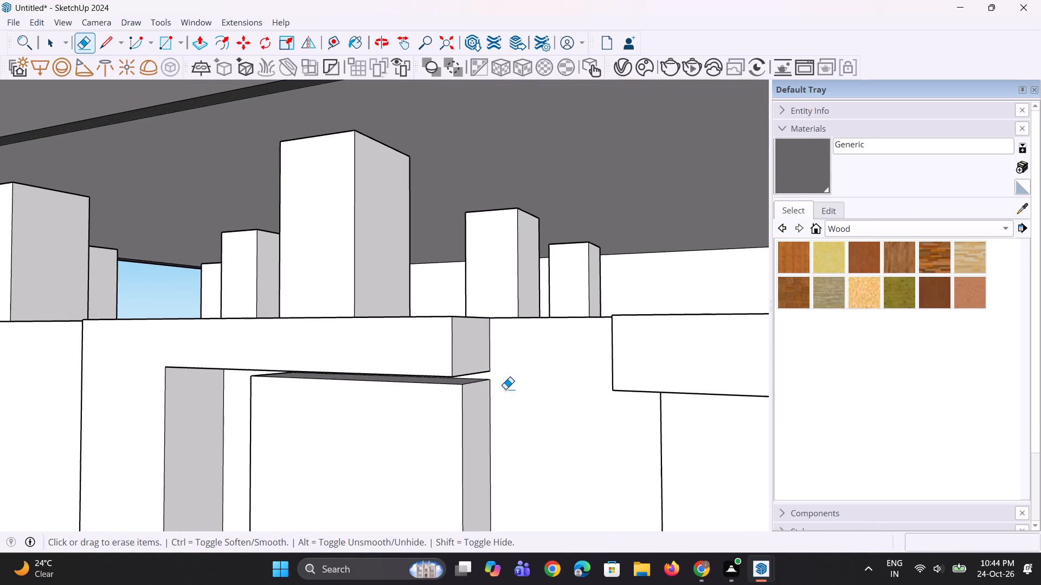
pyautogui.scroll(-2, 505, 389)
pyautogui.moveTo(480, 422); pyautogui.dragTo(501, 418, button='middle')
pyautogui.scroll(-5, 496, 408)
pyautogui.moveTo(481, 415); pyautogui.dragTo(533, 398, button='middle')
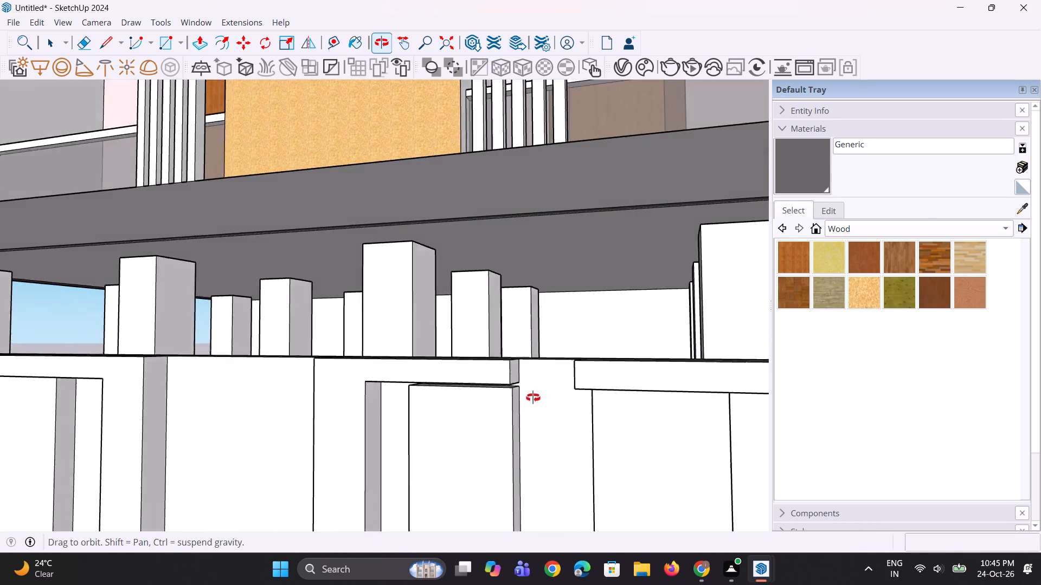
pyautogui.moveTo(533, 398); pyautogui.dragTo(539, 394, button='middle')
pyautogui.scroll(1, 539, 394)
pyautogui.scroll(-8, 539, 394)
pyautogui.moveTo(554, 404); pyautogui.dragTo(552, 385, button='middle')
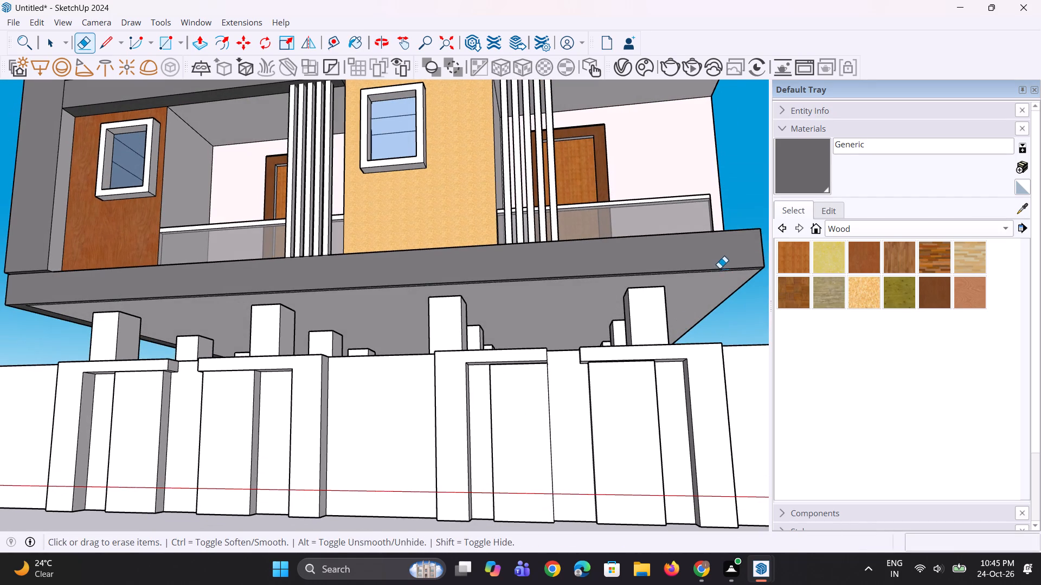
pyautogui.click(856, 299)
pyautogui.click(632, 433)
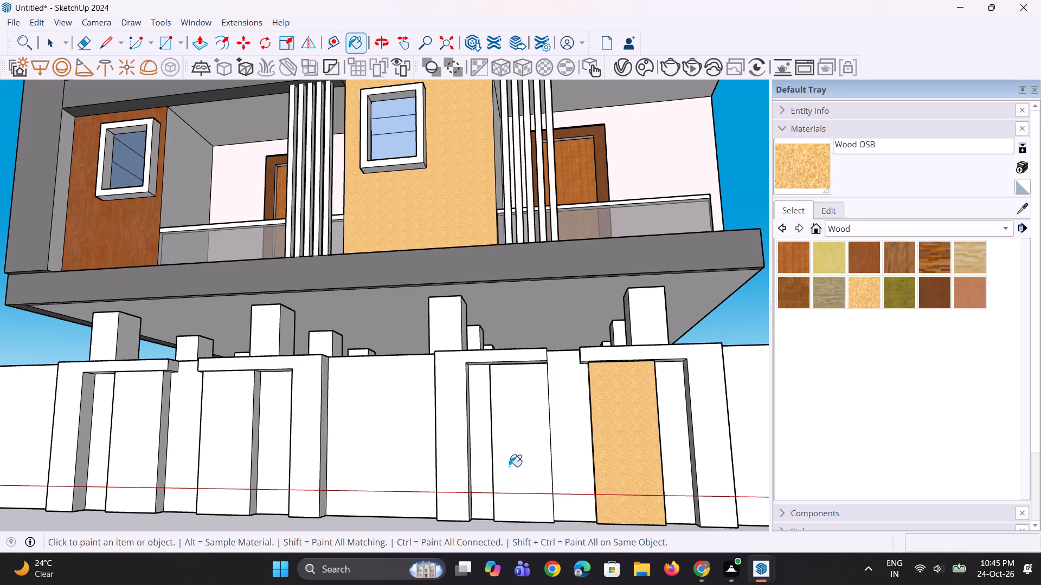
pyautogui.click(509, 466)
# Paint both side faces of the third and fourth raised panels with Wood OSB.
pyautogui.moveTo(581, 435); pyautogui.dragTo(708, 499, button='middle')
pyautogui.scroll(3, 549, 462)
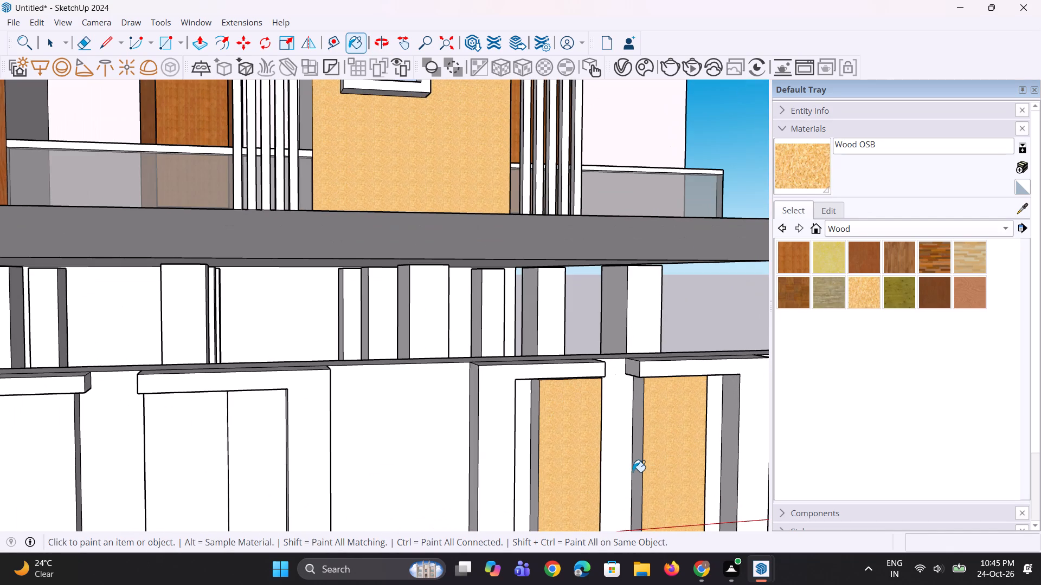
pyautogui.click(634, 471)
pyautogui.scroll(1, 534, 474)
pyautogui.moveTo(534, 474); pyautogui.dragTo(555, 474, button='middle')
pyautogui.click(544, 468)
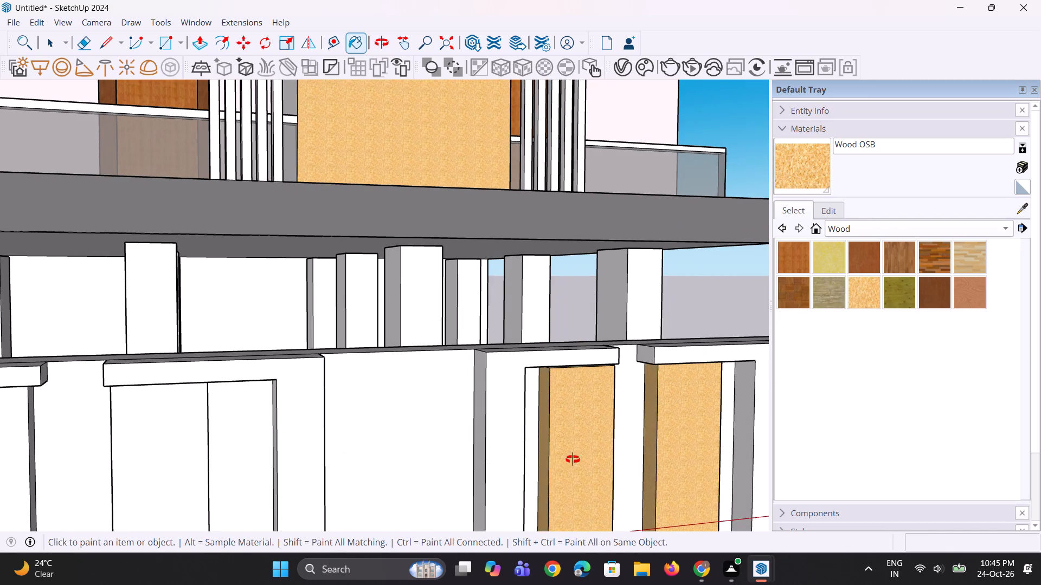
pyautogui.moveTo(573, 459); pyautogui.dragTo(159, 384, button='middle')
pyautogui.scroll(2, 207, 401)
pyautogui.click(275, 421)
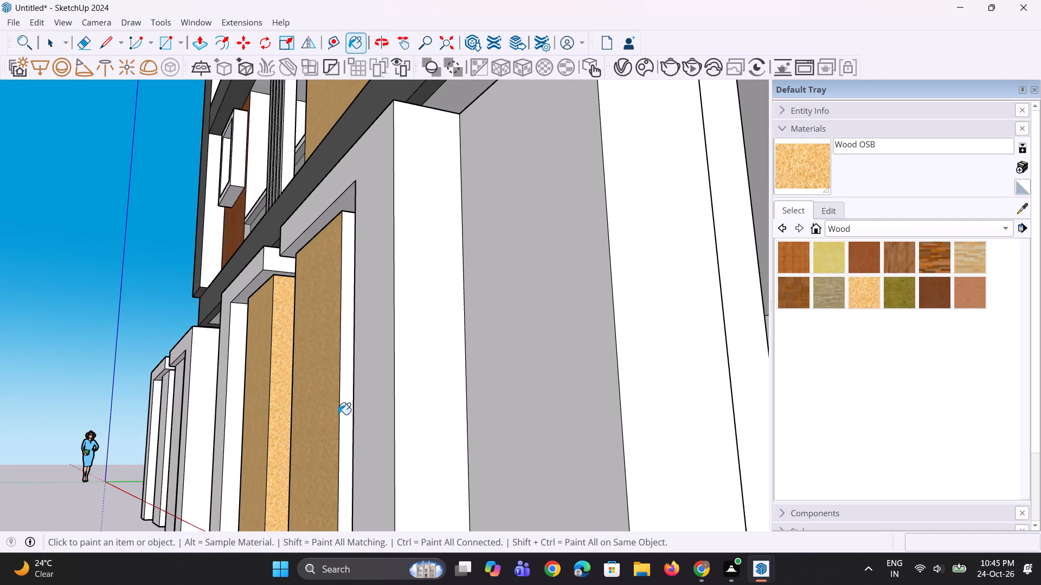
pyautogui.click(344, 417)
# Paint the front face and the pilaster-facing side of the second raised panel with Wood OSB.
pyautogui.moveTo(319, 434); pyautogui.dragTo(402, 417, button='middle')
pyautogui.scroll(-9, 408, 414)
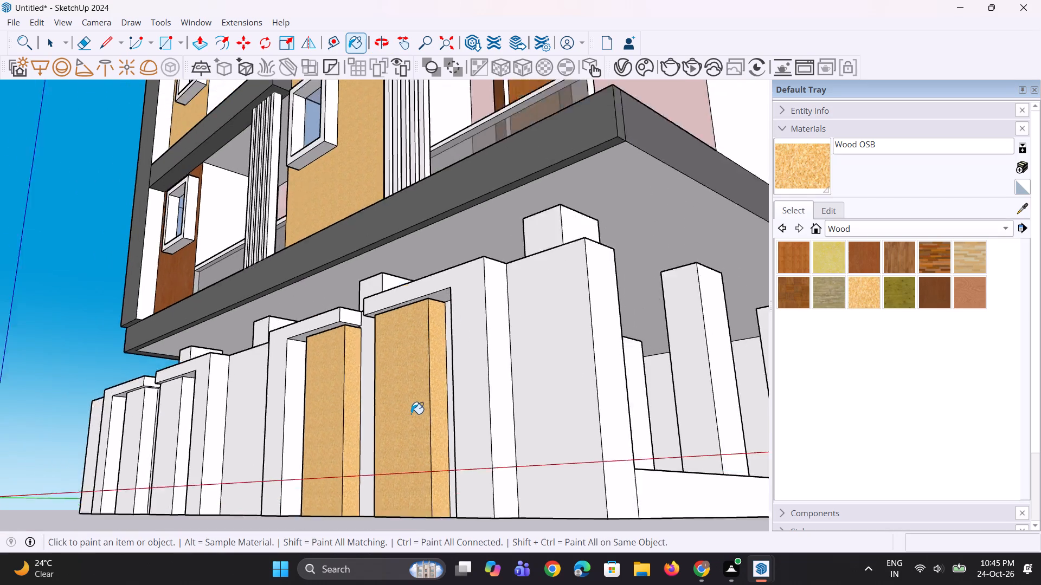
pyautogui.scroll(-1, 411, 414)
pyautogui.moveTo(327, 423); pyautogui.dragTo(460, 457, button='middle')
pyautogui.scroll(-5, 466, 454)
pyautogui.scroll(2, 313, 467)
pyautogui.click(313, 467)
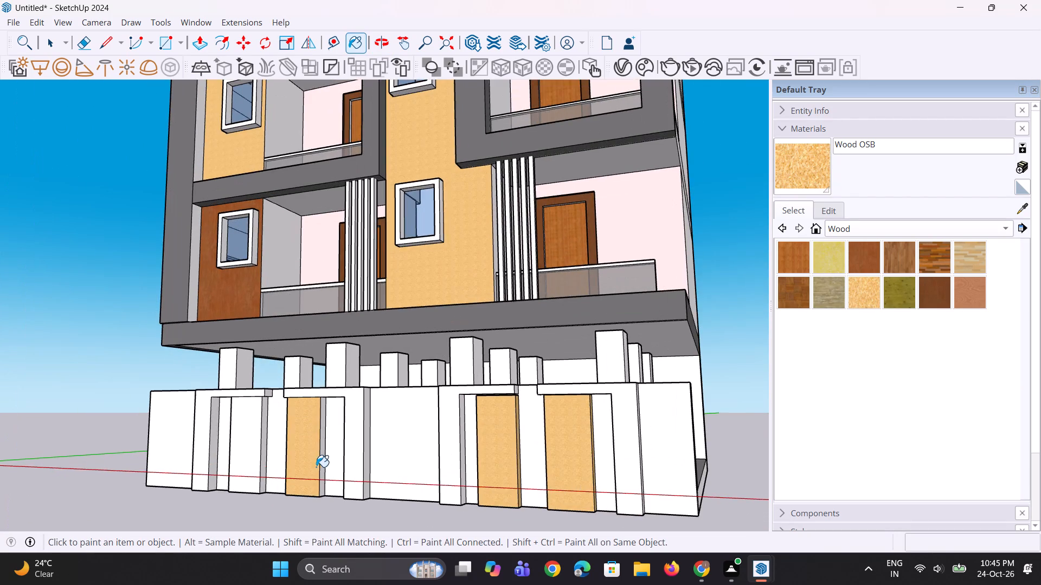
pyautogui.scroll(3, 320, 467)
pyautogui.click(321, 467)
# Paint the front and both side faces of the first raised panel with Wood OSB.
pyautogui.moveTo(272, 463); pyautogui.dragTo(453, 467, button='middle')
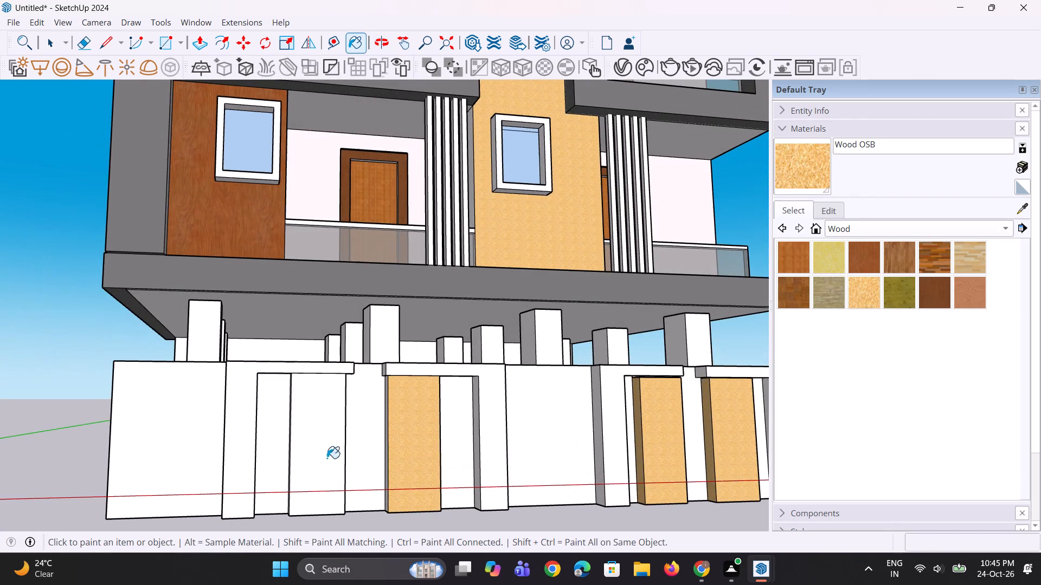
pyautogui.click(305, 452)
pyautogui.scroll(1, 337, 456)
pyautogui.moveTo(339, 456); pyautogui.dragTo(430, 453, button='middle')
pyautogui.scroll(2, 366, 467)
pyautogui.click(359, 461)
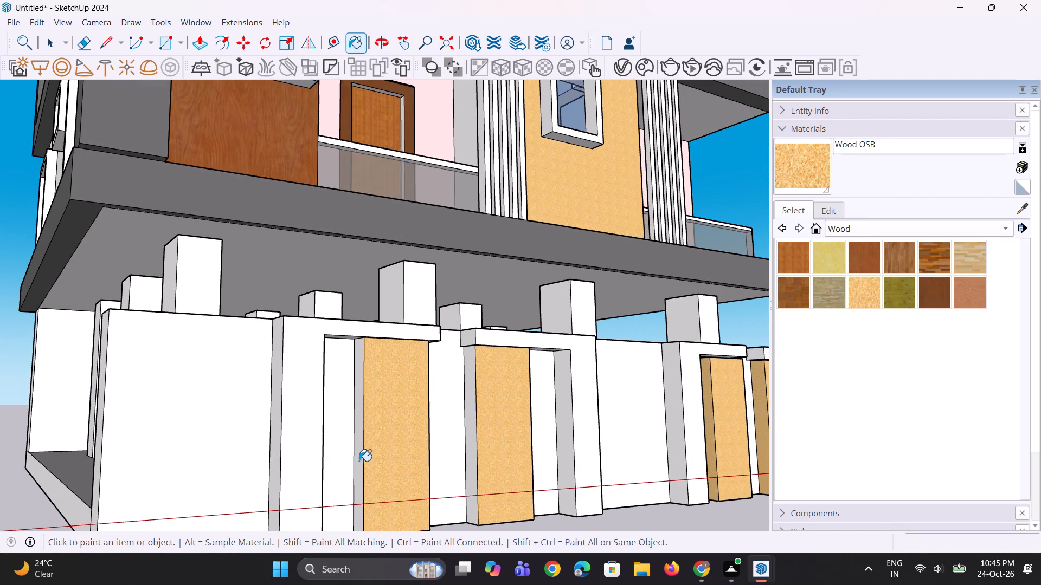
pyautogui.moveTo(426, 465); pyautogui.dragTo(192, 450, button='middle')
pyautogui.click(225, 450)
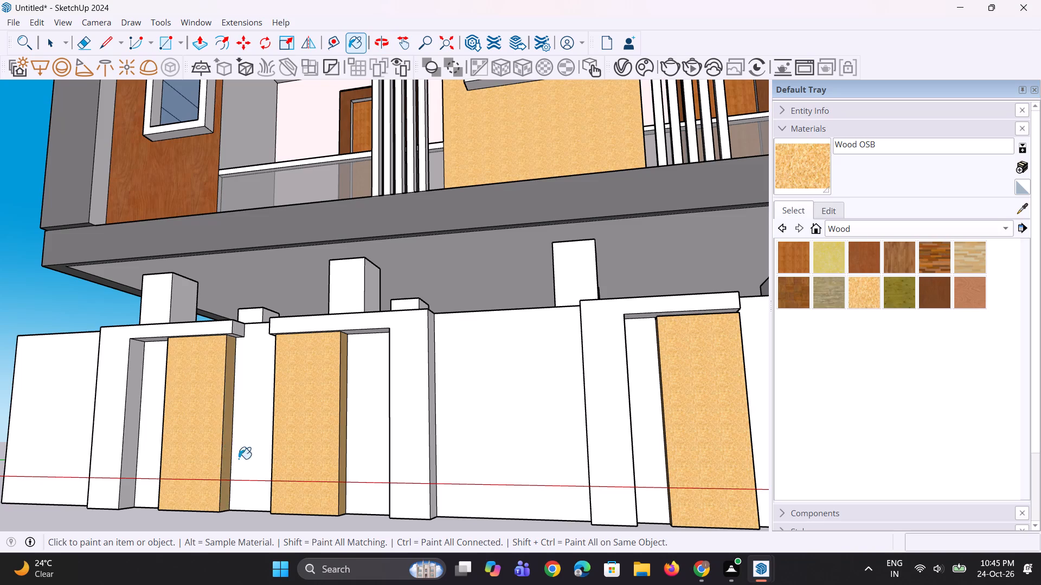
# Paint the remaining side face of the second raised panel, facing the first panel, with Wood OSB.
pyautogui.moveTo(248, 464); pyautogui.dragTo(369, 463, button='middle')
pyautogui.moveTo(370, 461); pyautogui.dragTo(506, 452, button='middle')
pyautogui.scroll(1, 468, 454)
pyautogui.click(447, 453)
# Sample the pink Generic#1 from a balcony wall and paint the boundary wall's middle section and the wall faces from the third panel to the fourth-pilaster end.
pyautogui.moveTo(489, 435); pyautogui.dragTo(425, 464, button='middle')
pyautogui.scroll(-10, 428, 425)
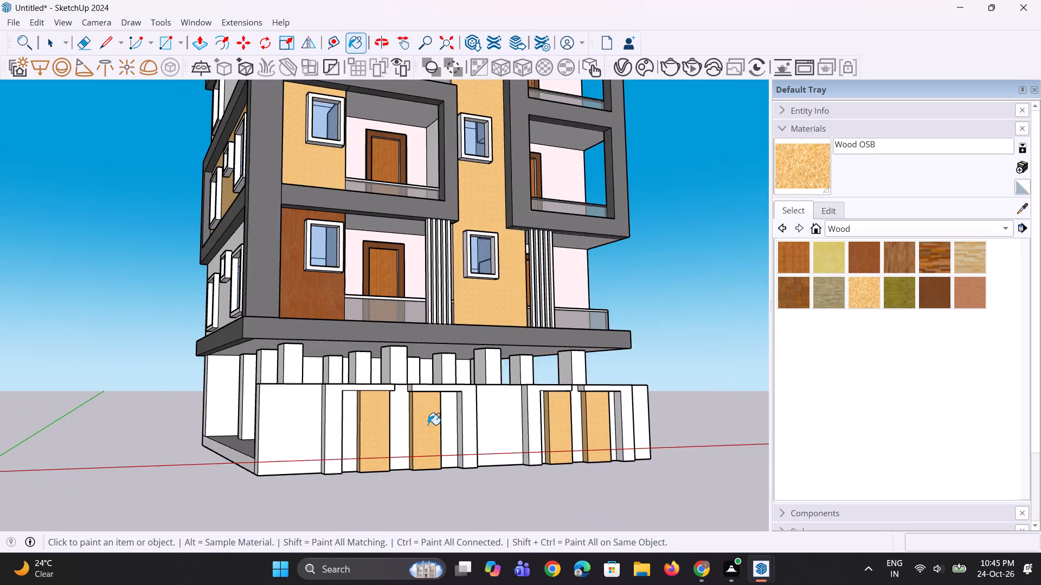
pyautogui.scroll(-5, 428, 425)
pyautogui.moveTo(493, 410); pyautogui.dragTo(410, 439, button='middle')
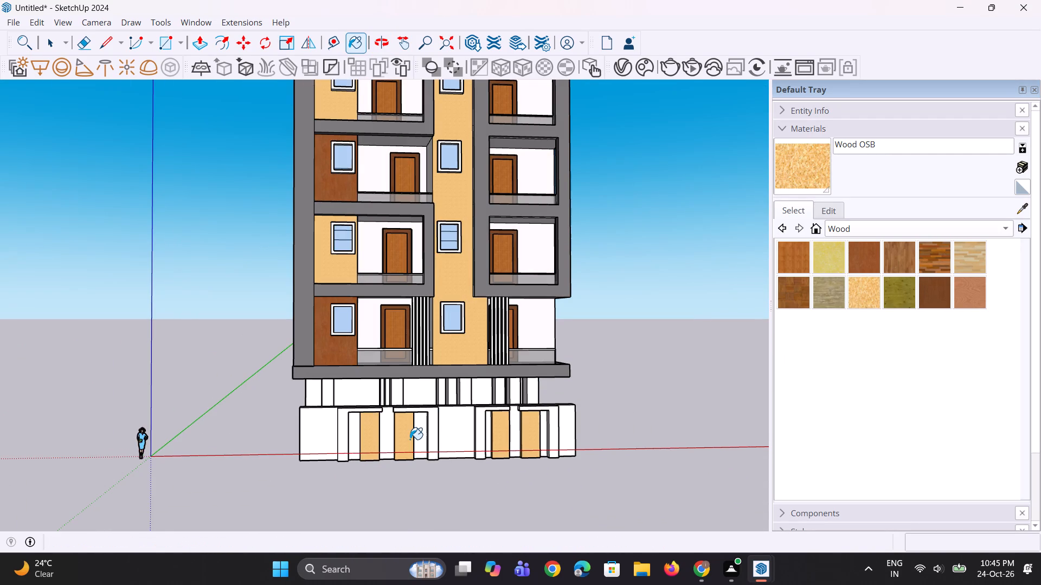
pyautogui.scroll(-2, 410, 439)
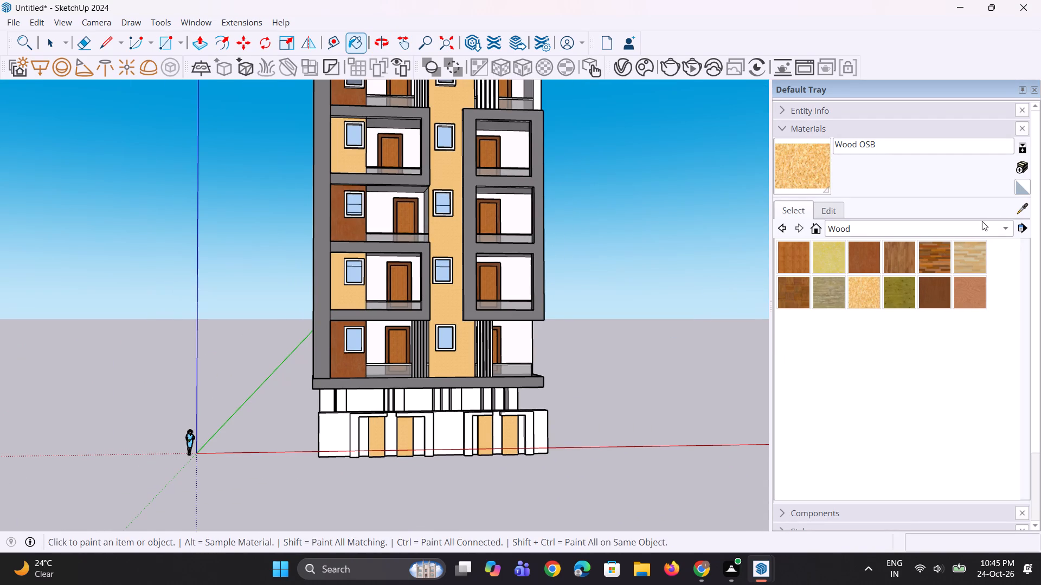
pyautogui.click(1018, 208)
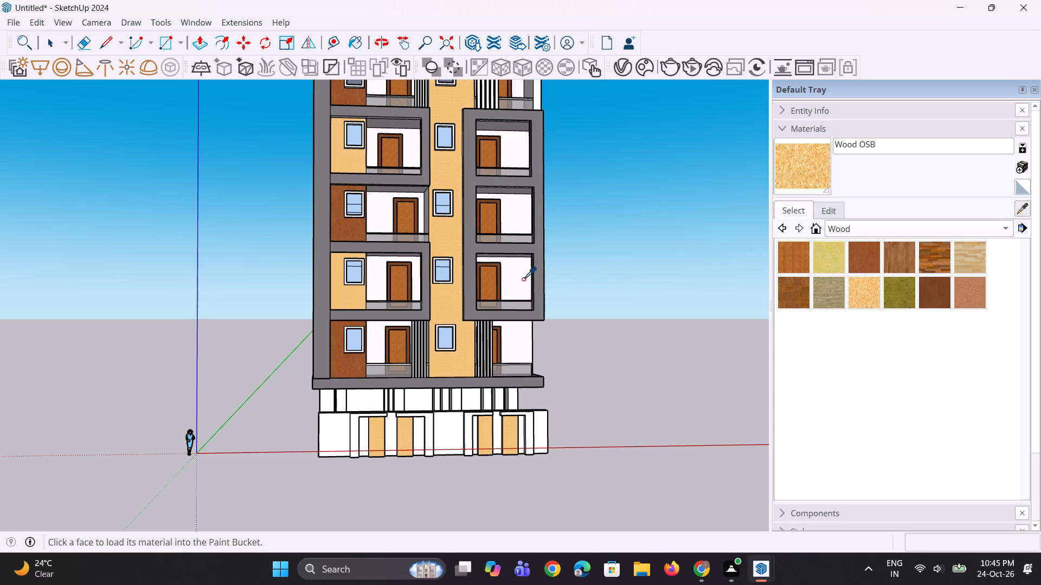
pyautogui.click(523, 279)
pyautogui.scroll(4, 528, 457)
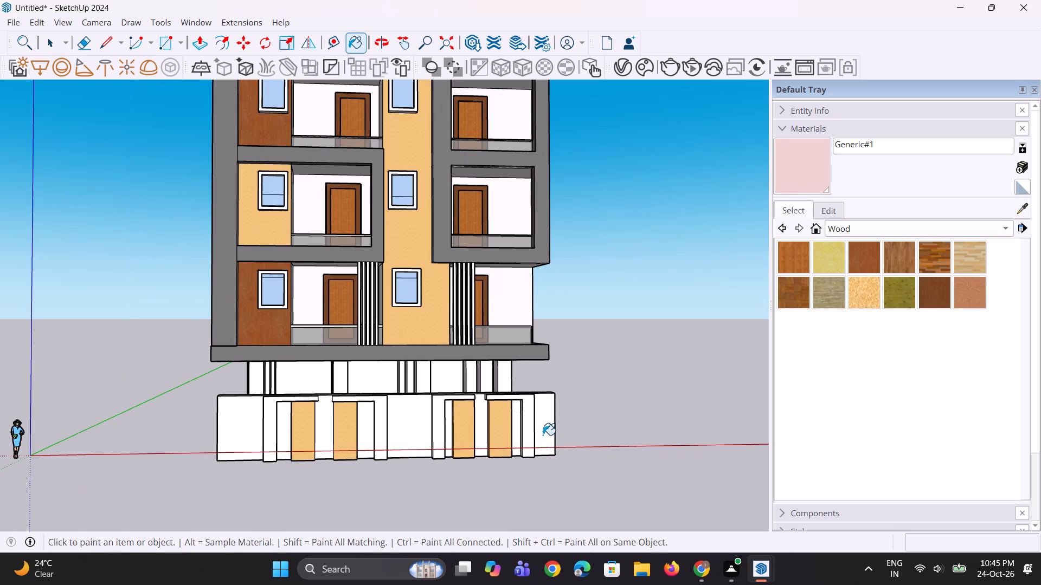
pyautogui.click(543, 433)
pyautogui.scroll(6, 475, 440)
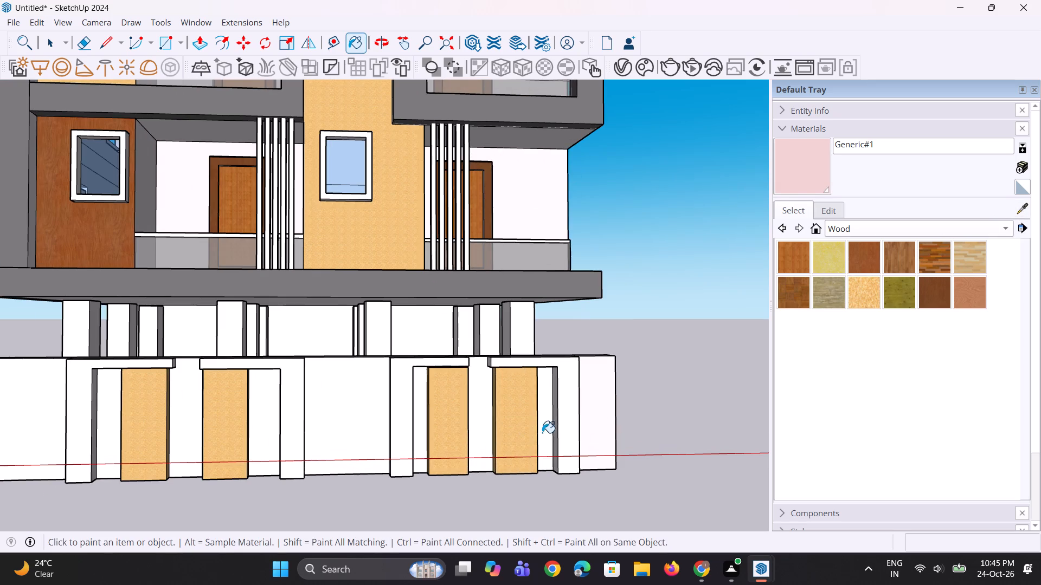
pyautogui.click(542, 433)
pyautogui.moveTo(515, 470); pyautogui.dragTo(691, 457, button='middle')
pyautogui.scroll(2, 549, 430)
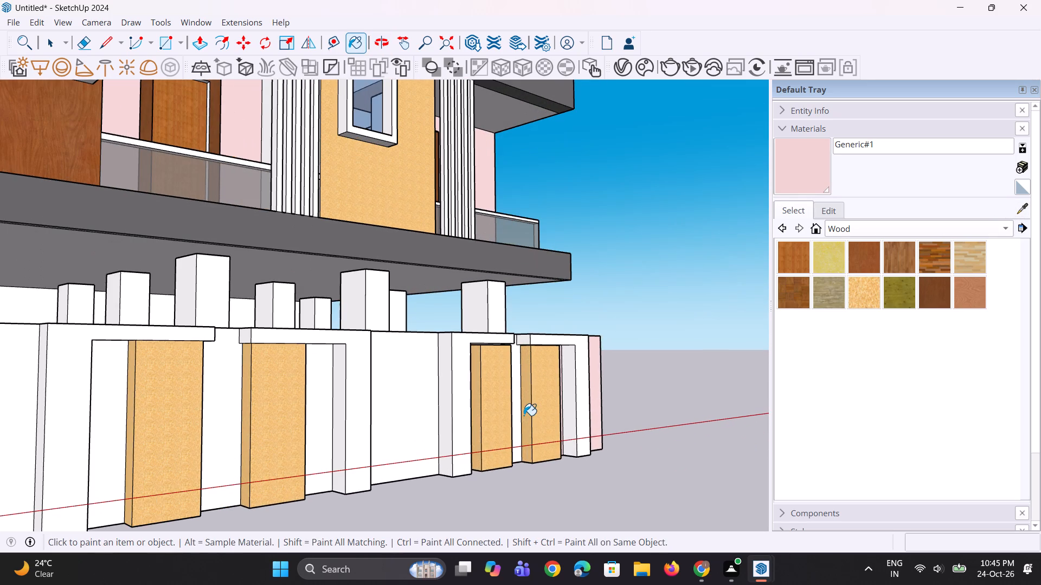
pyautogui.click(516, 413)
pyautogui.click(419, 424)
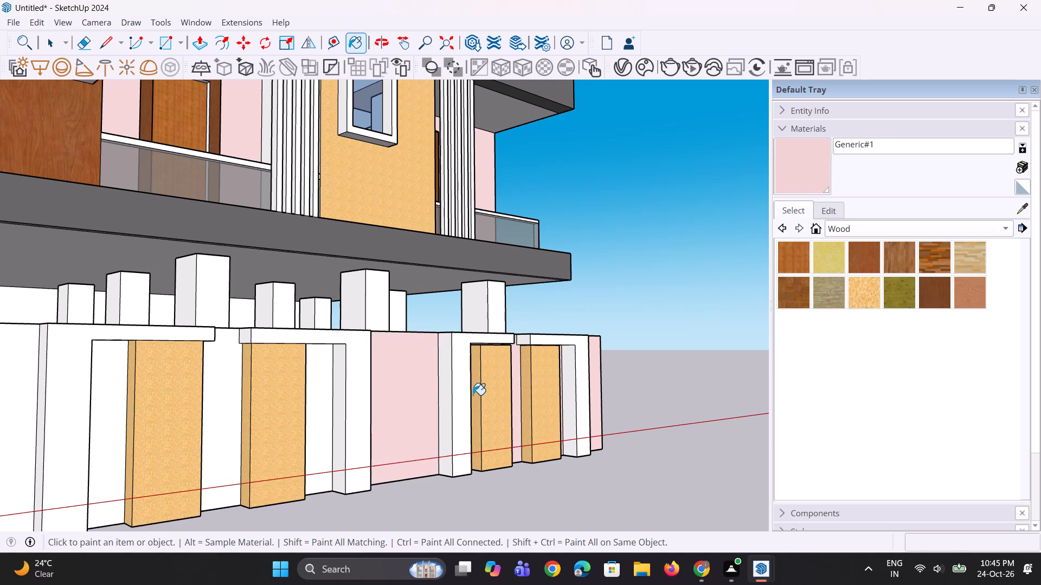
# Paint the wall faces around the first and second raised panels and the end section beside the first pilaster with pink Generic#1.
pyautogui.scroll(-5, 473, 395)
pyautogui.click(386, 430)
pyautogui.click(332, 435)
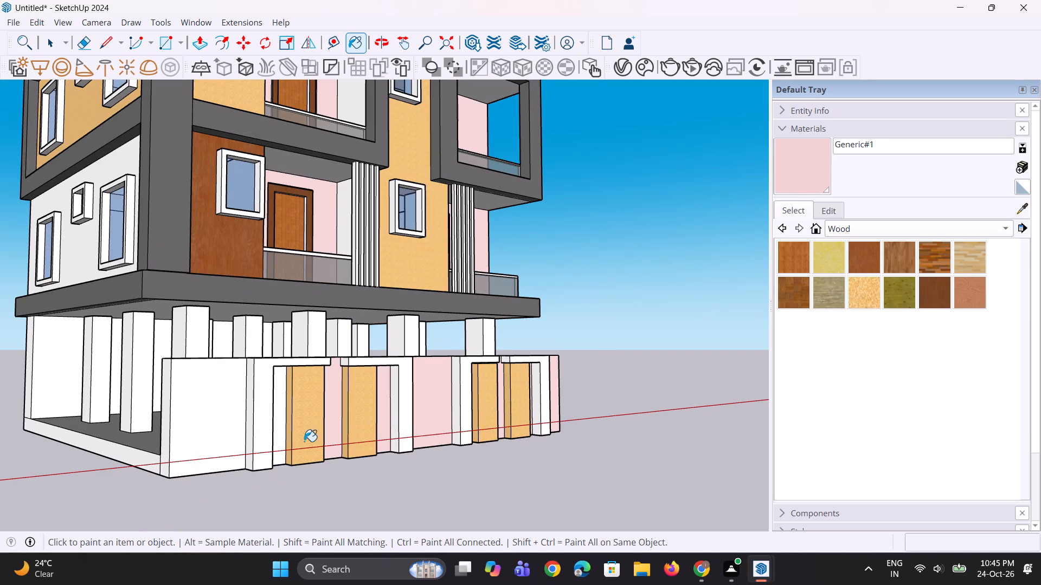
pyautogui.click(281, 441)
pyautogui.click(198, 443)
# Examine the painted boundary wall and the whole building's facade from several angles and distances.
pyautogui.moveTo(505, 381); pyautogui.dragTo(367, 440, button='middle')
pyautogui.scroll(-2, 370, 432)
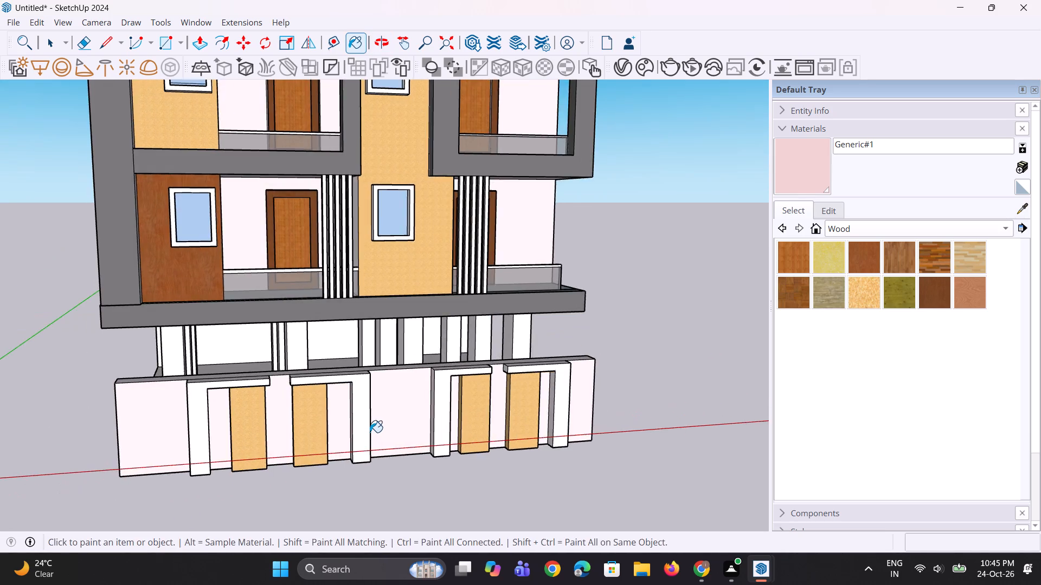
pyautogui.scroll(-2, 370, 432)
pyautogui.moveTo(374, 430); pyautogui.dragTo(401, 362, button='middle')
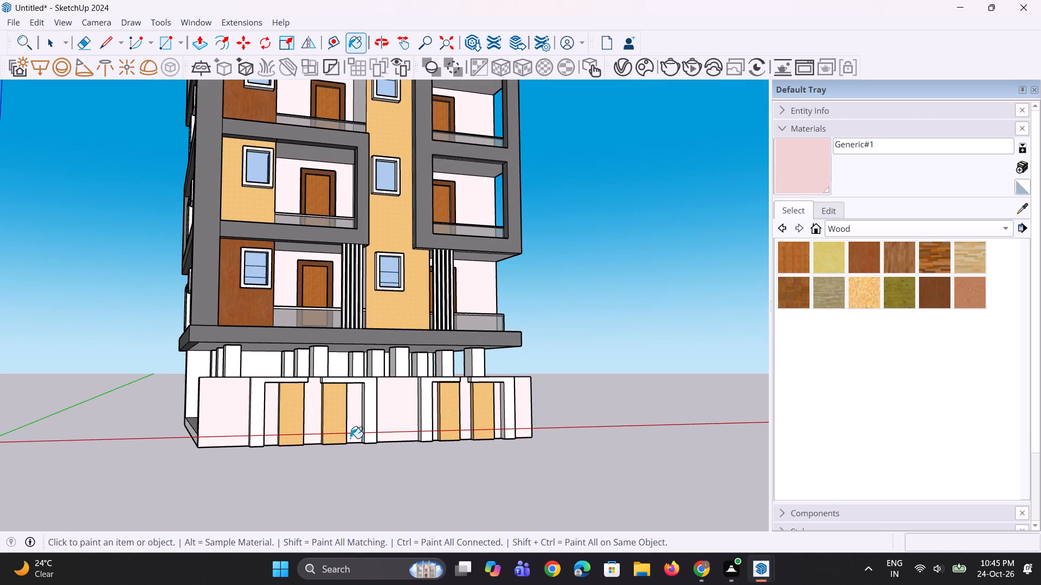
pyautogui.scroll(2, 348, 417)
pyautogui.moveTo(349, 413); pyautogui.dragTo(393, 425, button='middle')
pyautogui.scroll(-4, 402, 424)
pyautogui.moveTo(383, 426); pyautogui.dragTo(382, 433, button='middle')
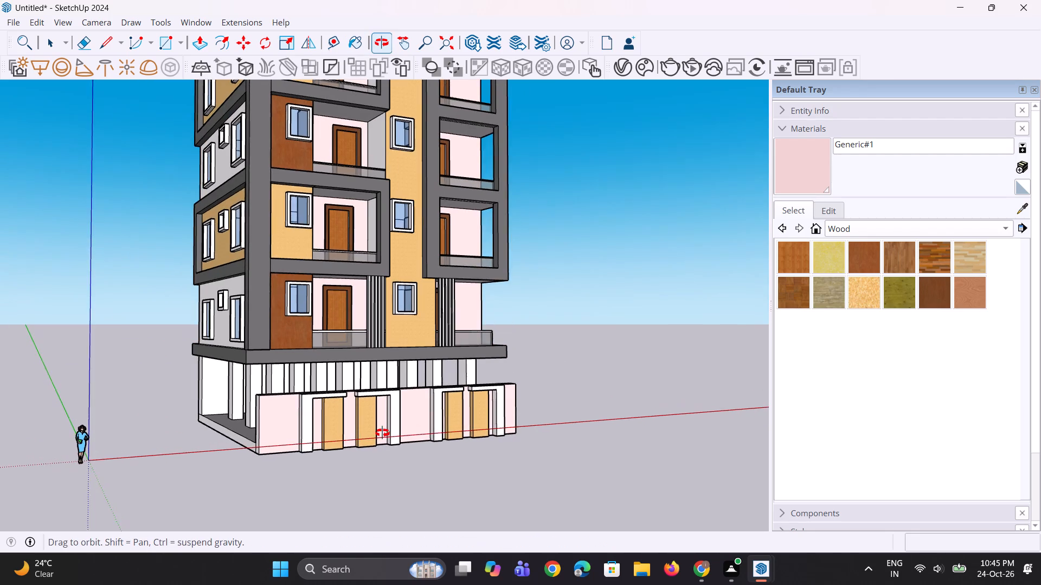
pyautogui.moveTo(382, 433); pyautogui.dragTo(382, 445, button='middle')
pyautogui.scroll(-6, 382, 445)
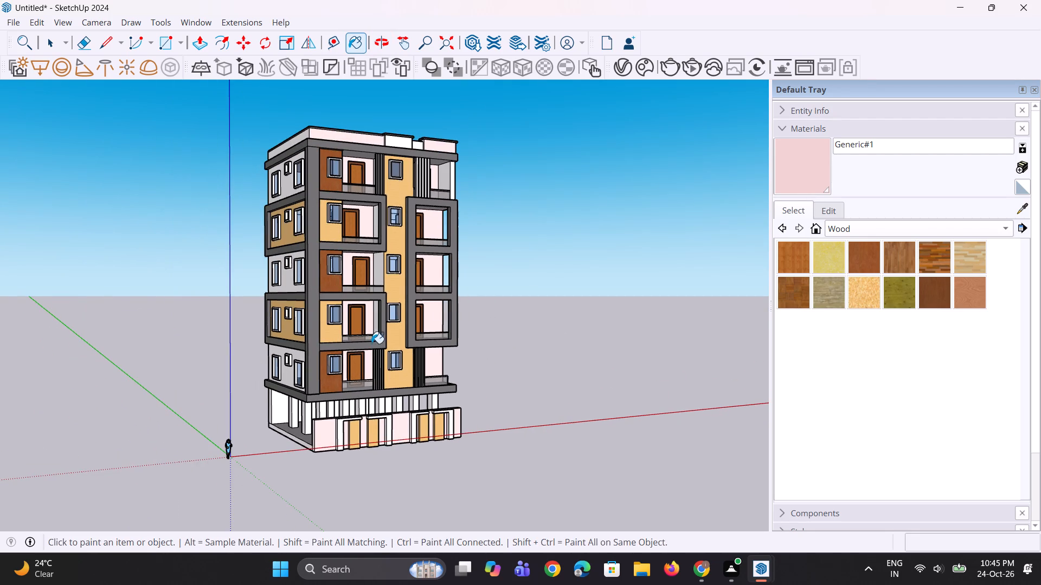
pyautogui.scroll(3, 355, 354)
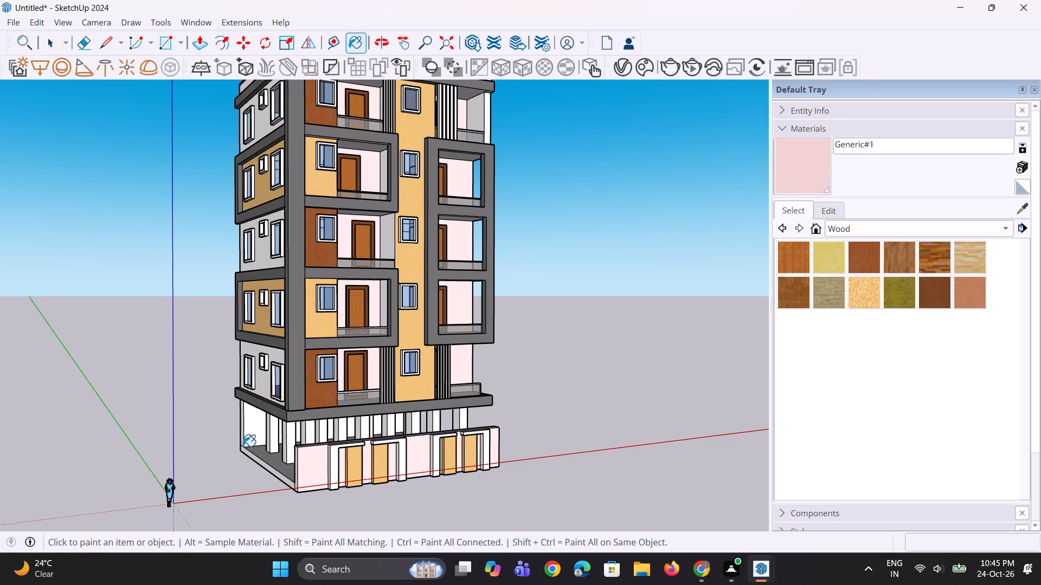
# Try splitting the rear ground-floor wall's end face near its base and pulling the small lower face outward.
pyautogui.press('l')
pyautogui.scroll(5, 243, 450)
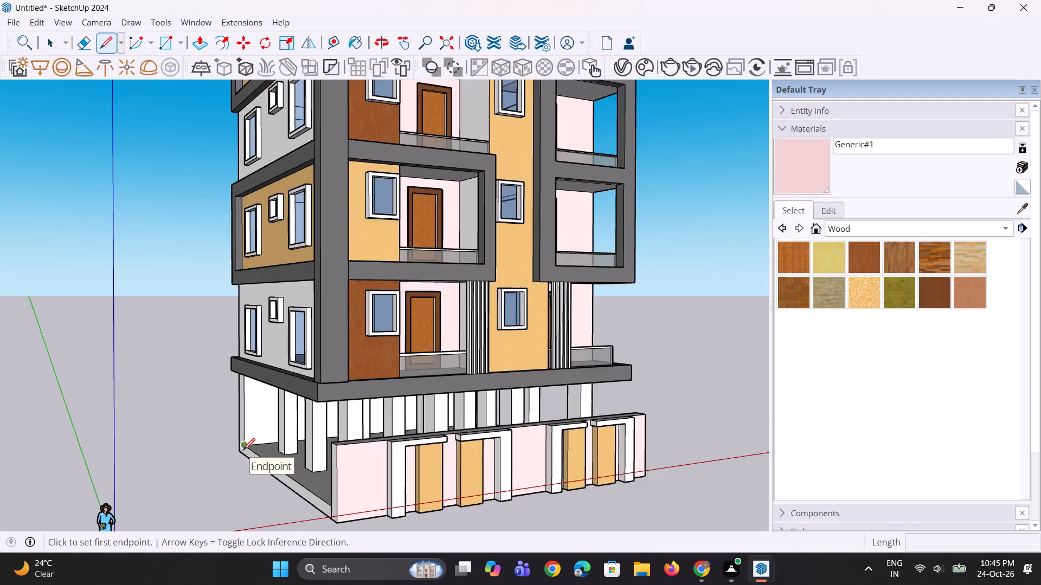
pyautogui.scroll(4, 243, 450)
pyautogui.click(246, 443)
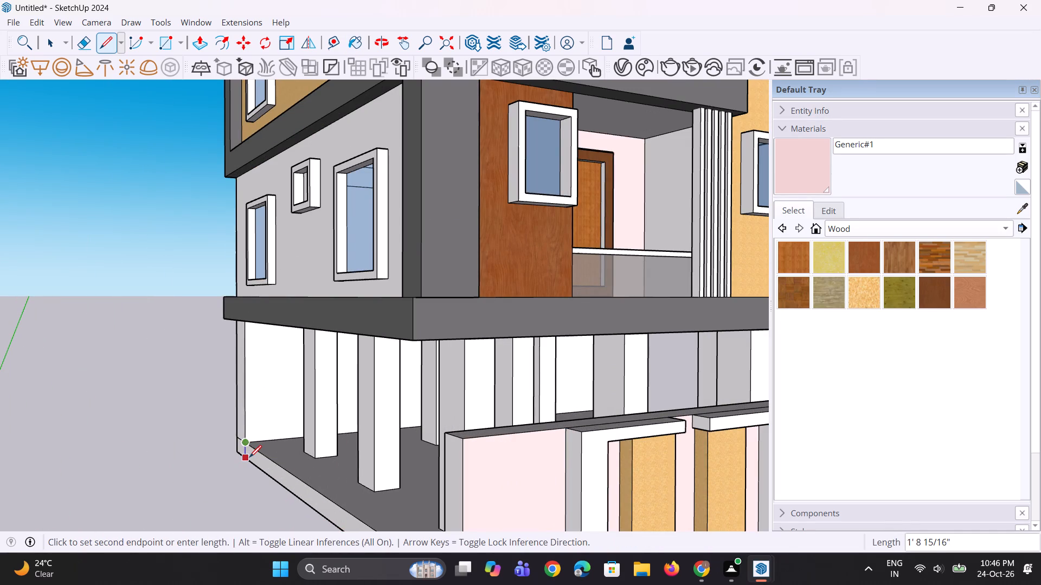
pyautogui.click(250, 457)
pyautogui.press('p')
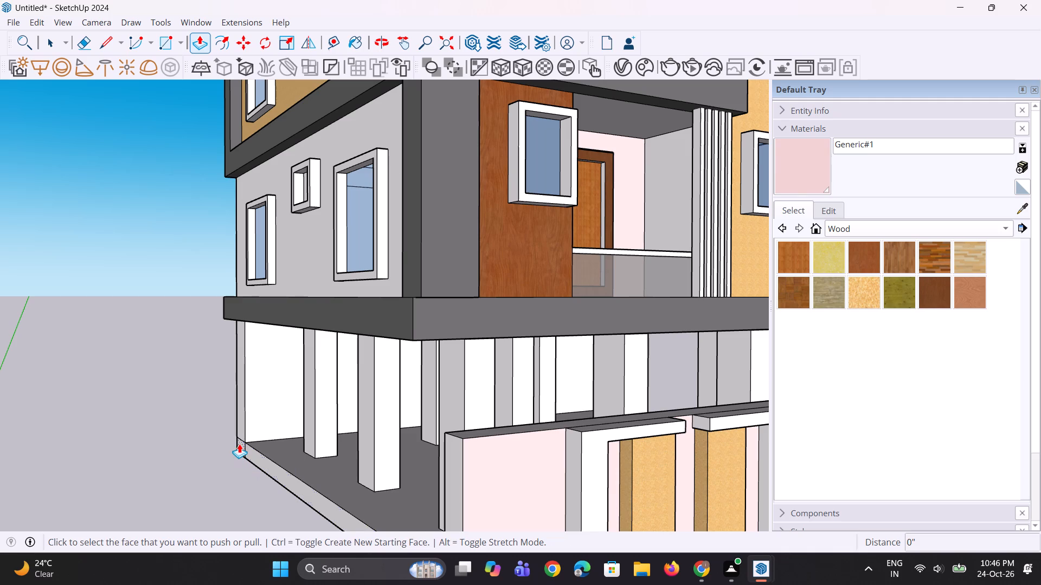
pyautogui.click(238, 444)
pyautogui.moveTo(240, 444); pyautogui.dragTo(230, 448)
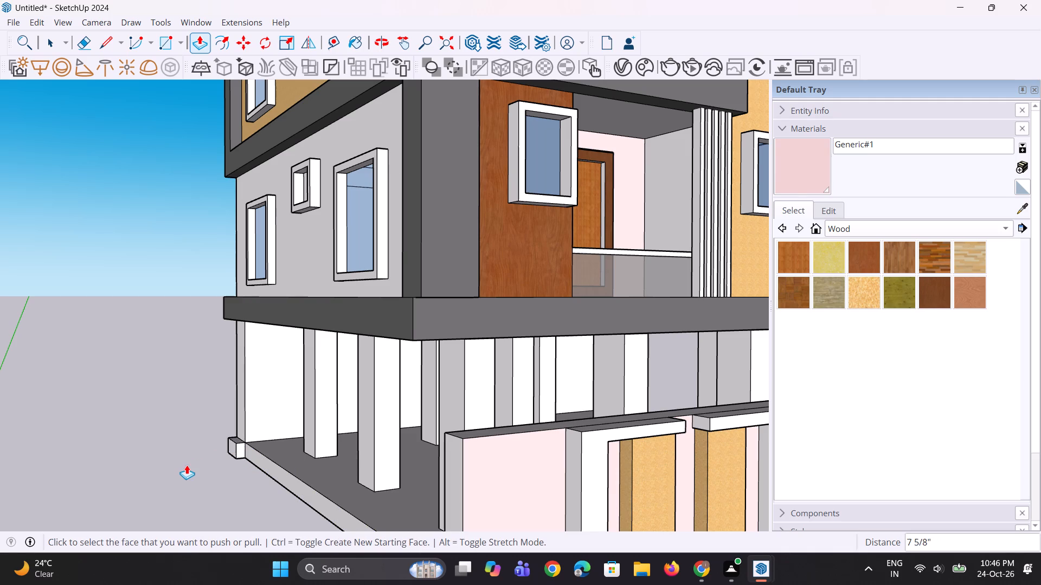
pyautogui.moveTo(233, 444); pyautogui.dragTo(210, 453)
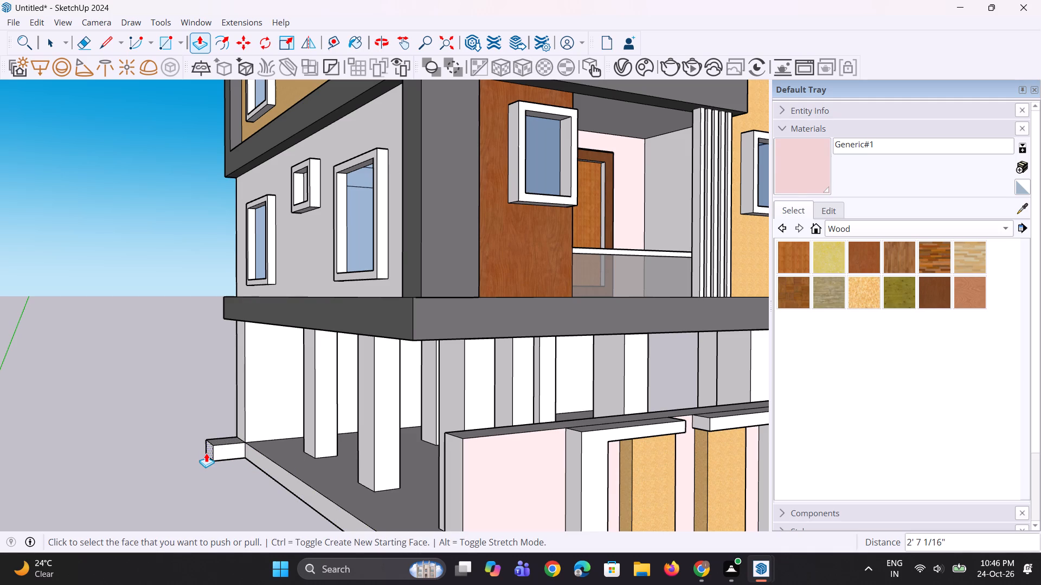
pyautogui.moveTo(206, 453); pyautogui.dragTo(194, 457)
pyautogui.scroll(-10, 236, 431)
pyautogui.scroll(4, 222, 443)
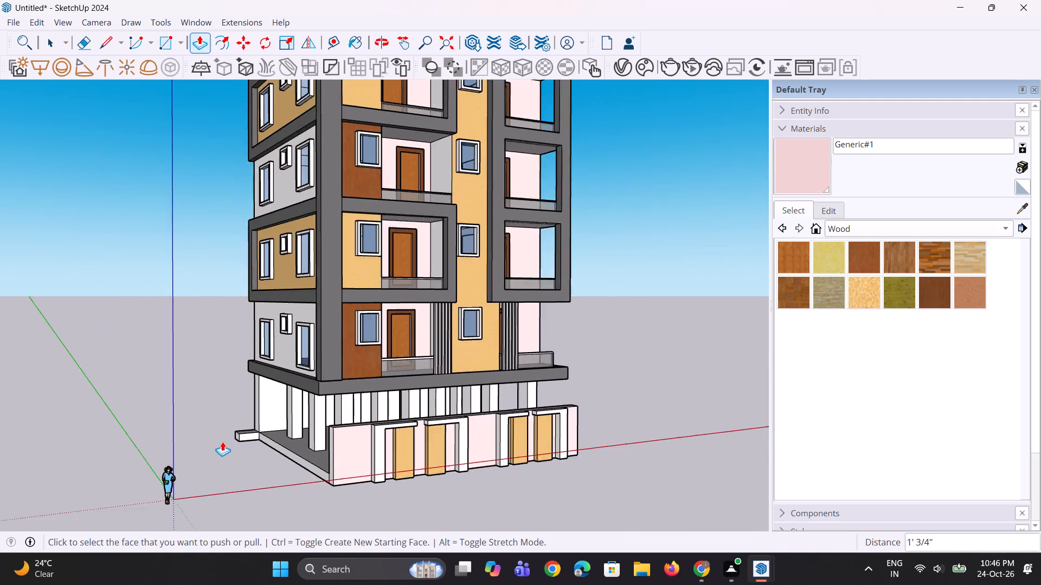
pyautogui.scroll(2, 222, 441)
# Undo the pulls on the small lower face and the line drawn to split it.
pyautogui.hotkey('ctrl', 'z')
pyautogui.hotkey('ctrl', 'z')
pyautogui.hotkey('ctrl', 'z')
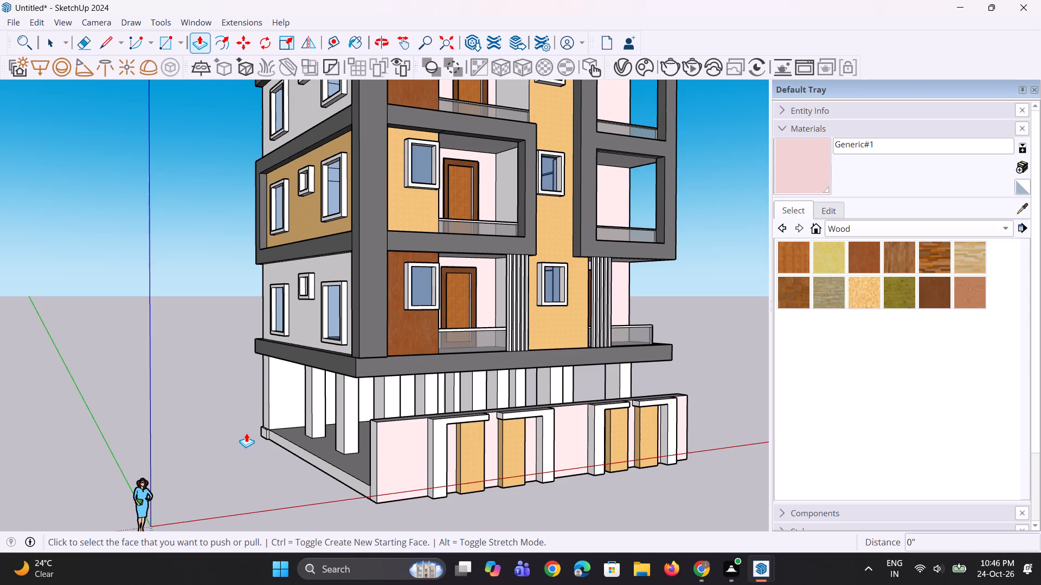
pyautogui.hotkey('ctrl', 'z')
# Erase the short edge crossing the rear ground-floor wall's end face at floor level.
pyautogui.keyDown('ctrl'); pyautogui.scroll(9, 246, 433); pyautogui.keyUp('ctrl')
pyautogui.press('e')
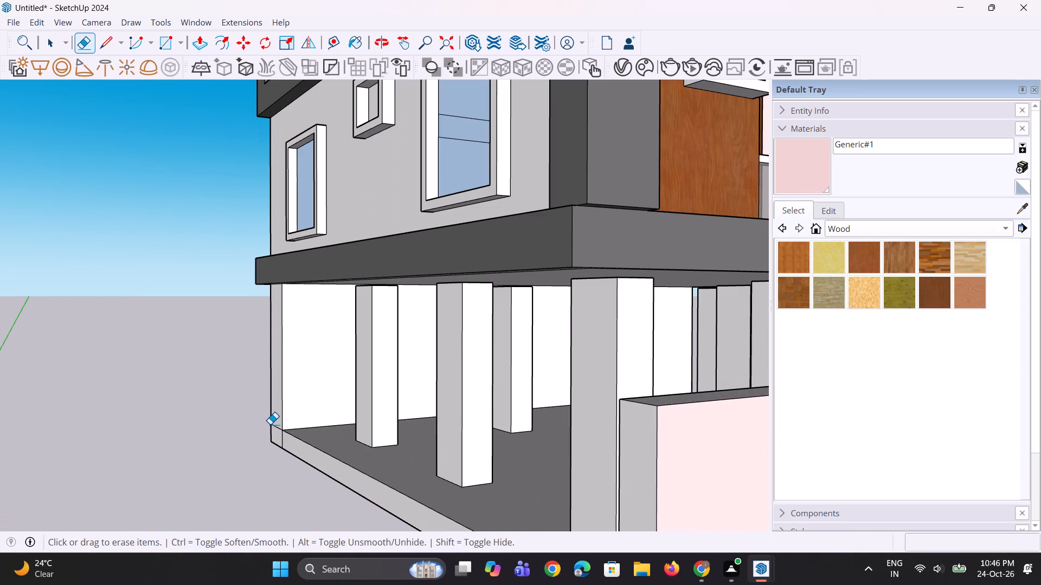
pyautogui.click(275, 427)
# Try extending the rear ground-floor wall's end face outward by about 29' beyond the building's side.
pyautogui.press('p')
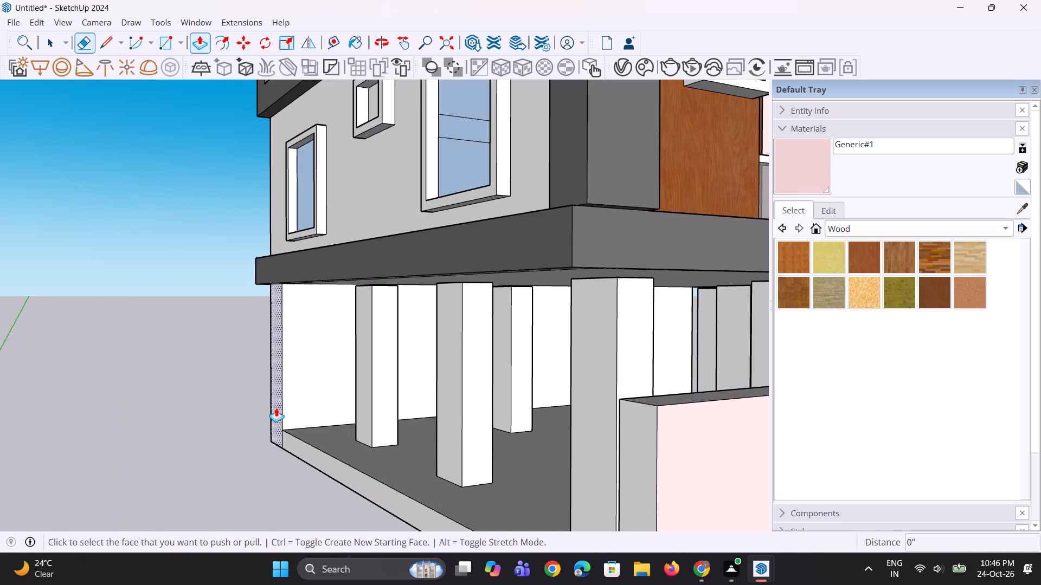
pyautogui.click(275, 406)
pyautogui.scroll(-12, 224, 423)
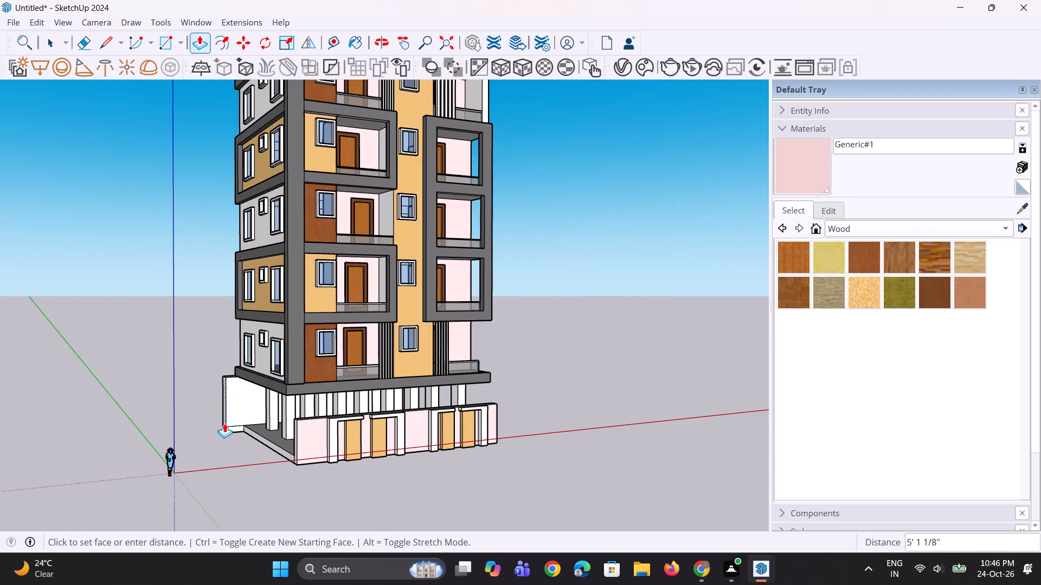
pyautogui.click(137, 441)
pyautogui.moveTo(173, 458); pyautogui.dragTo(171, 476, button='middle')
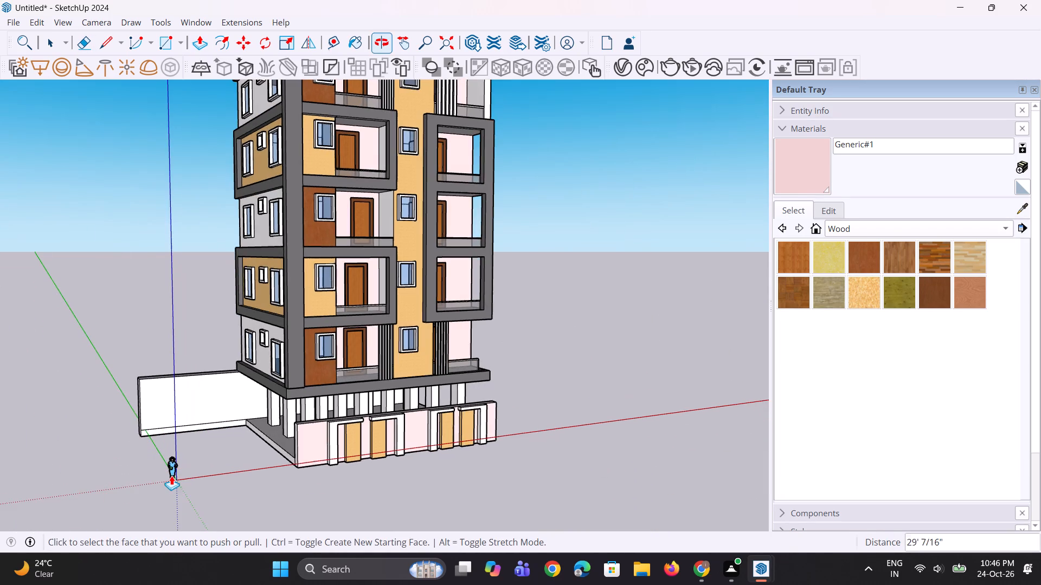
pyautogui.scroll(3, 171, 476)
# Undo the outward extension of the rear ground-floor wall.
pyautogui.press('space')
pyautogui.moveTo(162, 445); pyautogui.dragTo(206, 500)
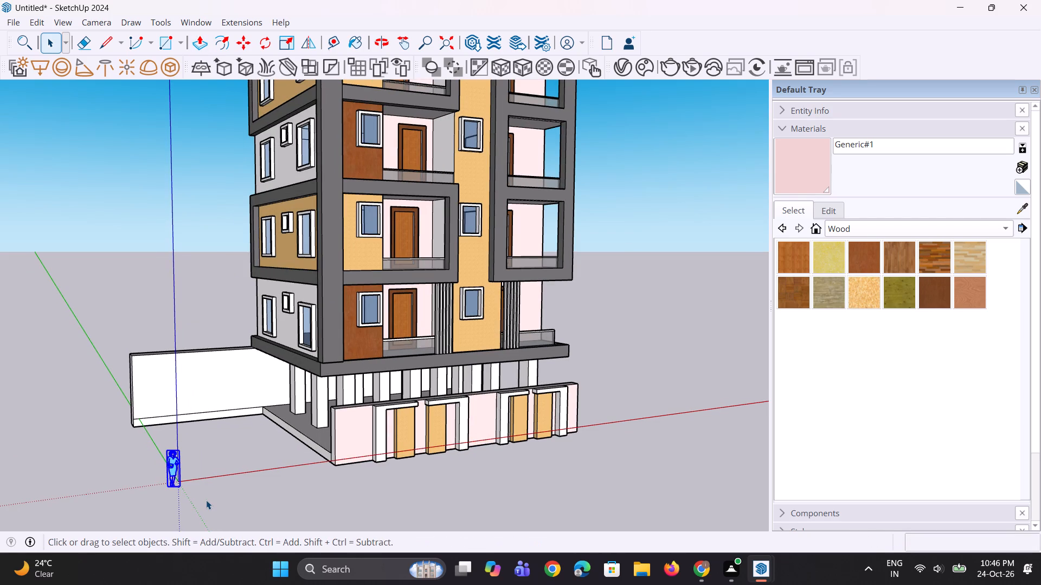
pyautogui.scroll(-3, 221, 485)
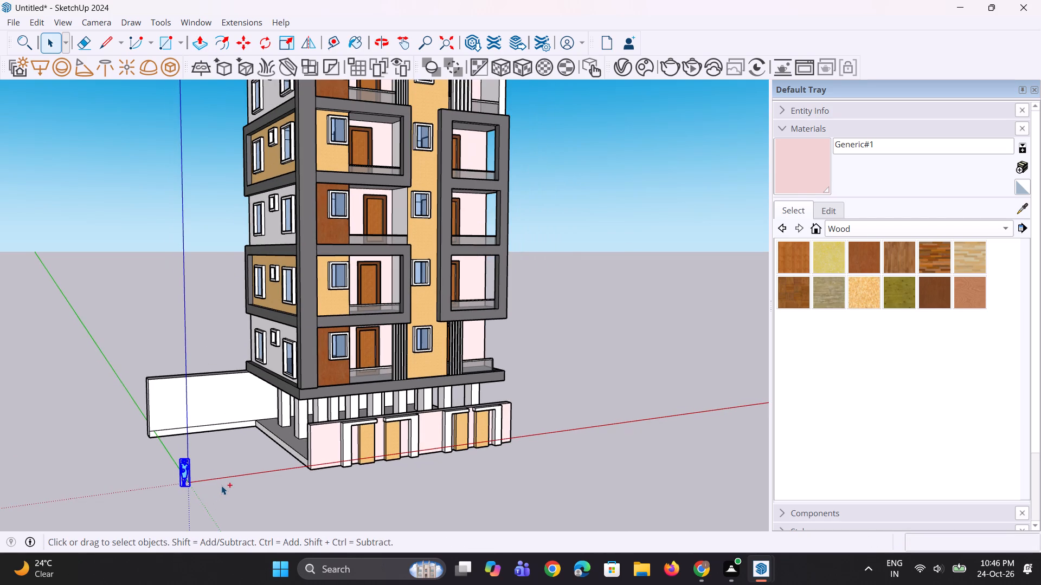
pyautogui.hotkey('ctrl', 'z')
# Select the whole building with its boundary wall and move it about 88' 6" along the red axis, away from the origin figure.
pyautogui.scroll(-6, 280, 457)
pyautogui.moveTo(280, 457); pyautogui.dragTo(268, 461, button='middle')
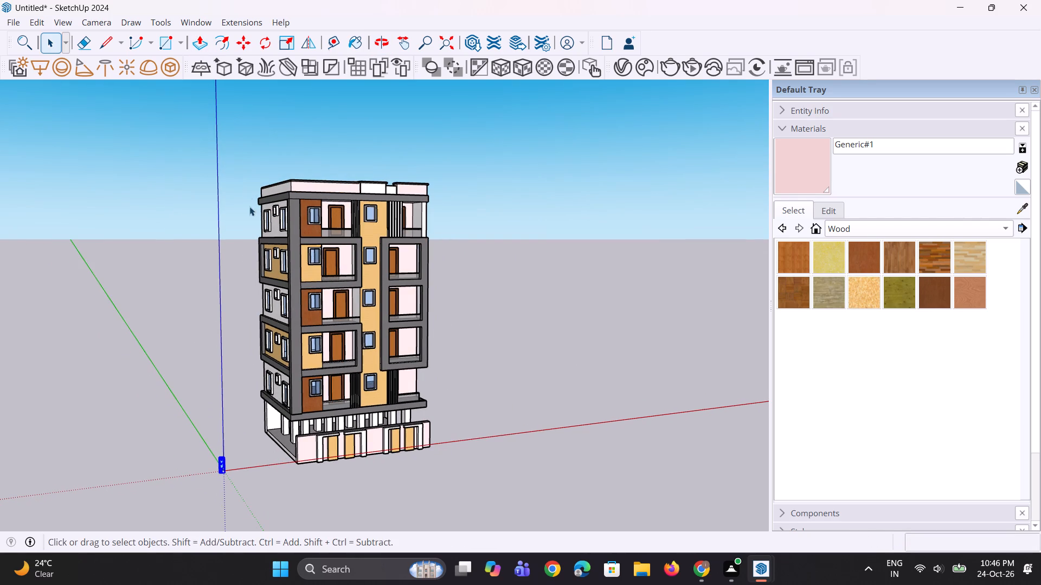
pyautogui.moveTo(241, 161); pyautogui.dragTo(445, 469)
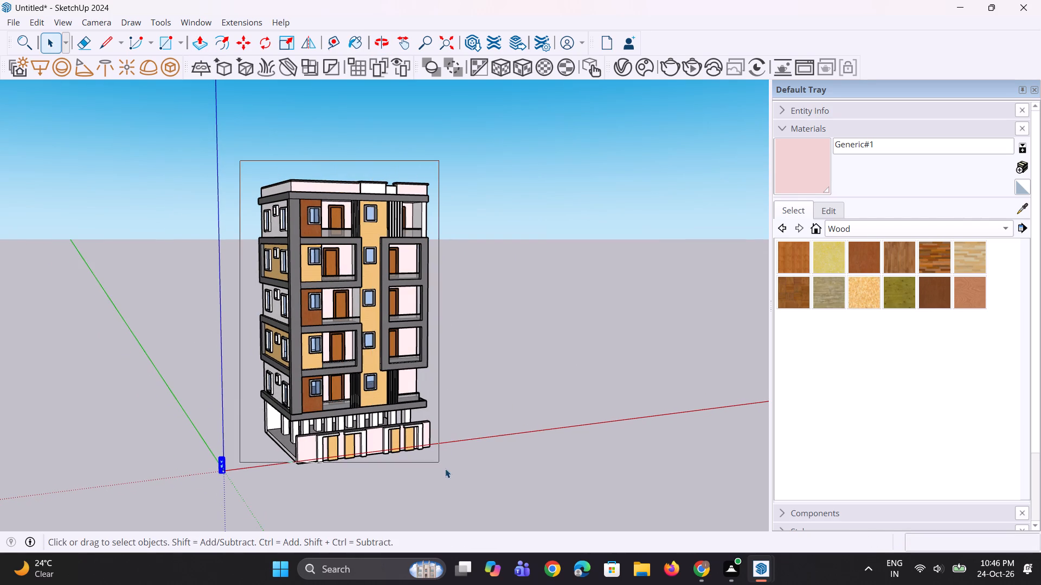
pyautogui.moveTo(445, 469); pyautogui.dragTo(461, 482)
pyautogui.scroll(3, 448, 450)
pyautogui.press('m')
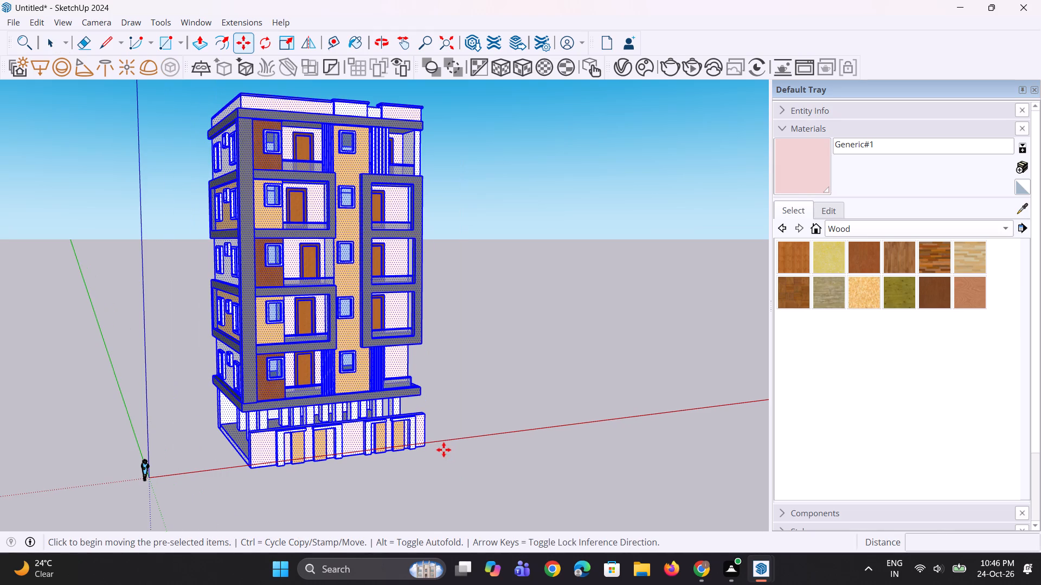
pyautogui.click(424, 447)
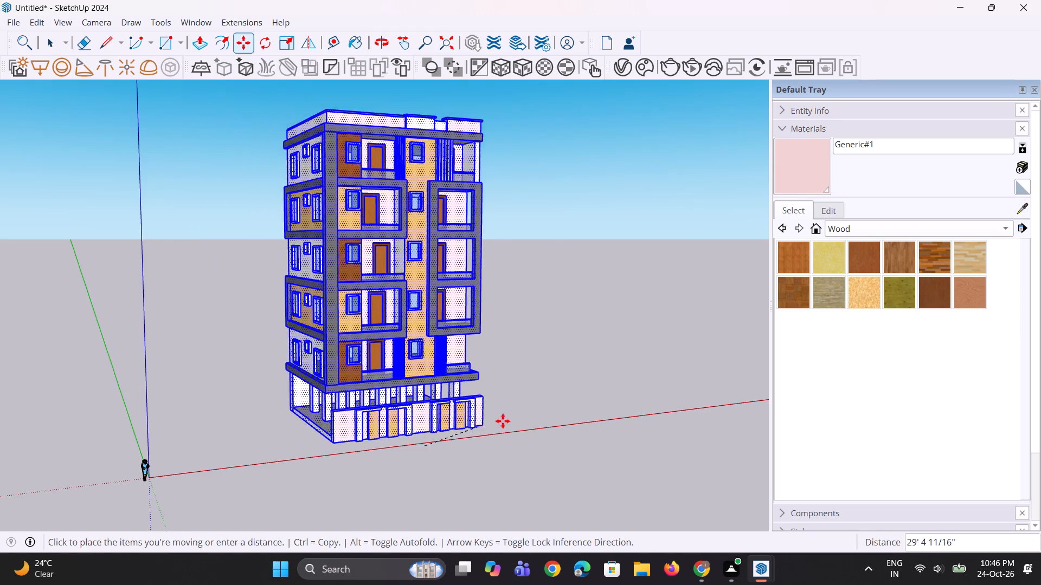
pyautogui.click(641, 415)
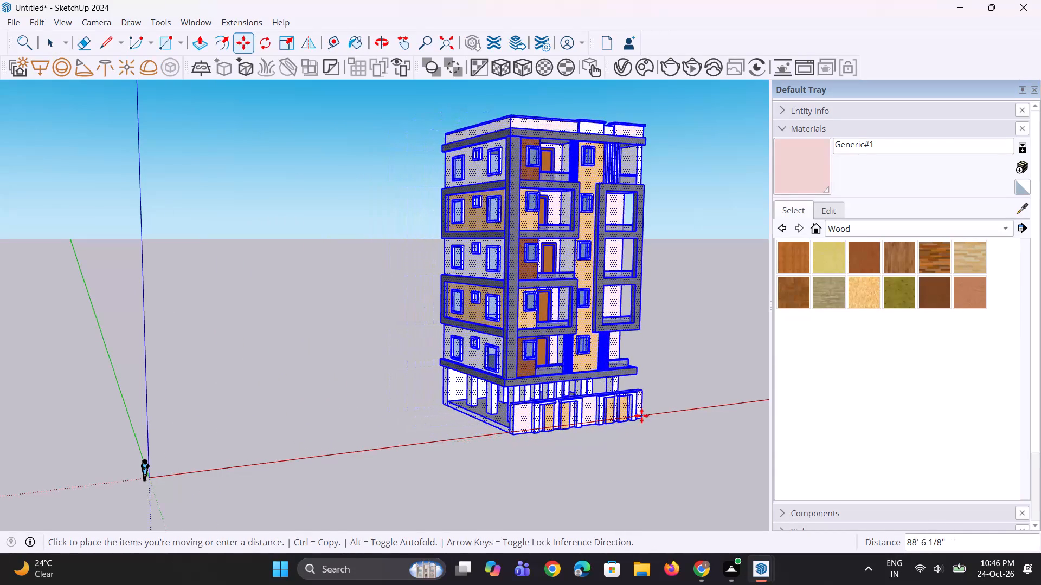
pyautogui.press('space')
pyautogui.click(622, 448)
# Extend the rear ground-floor wall's end face outward by about 26' 11 7/8" beyond the building's side.
pyautogui.moveTo(622, 448); pyautogui.dragTo(606, 453, button='middle')
pyautogui.scroll(4, 496, 435)
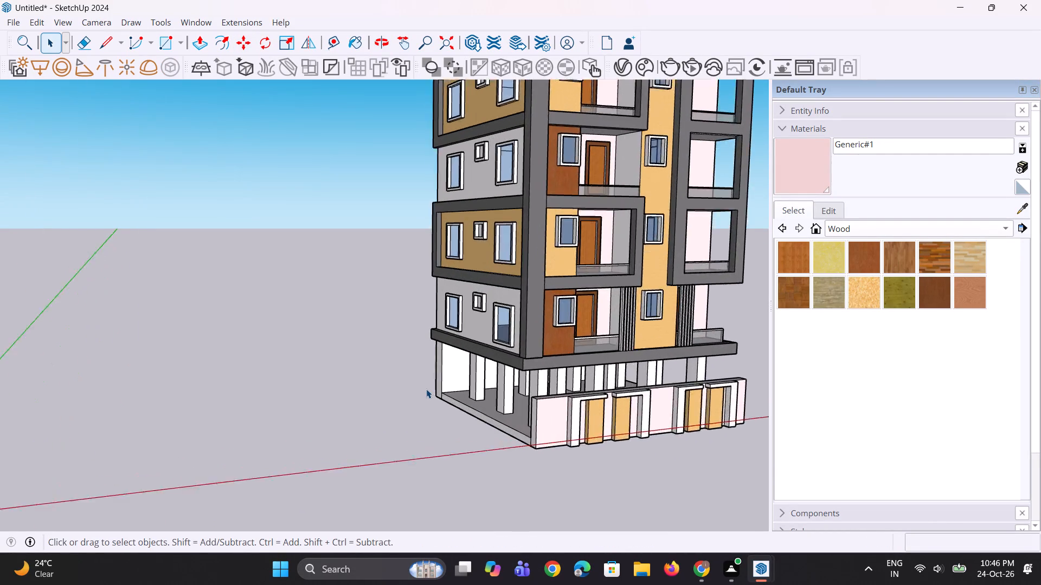
pyautogui.scroll(11, 426, 389)
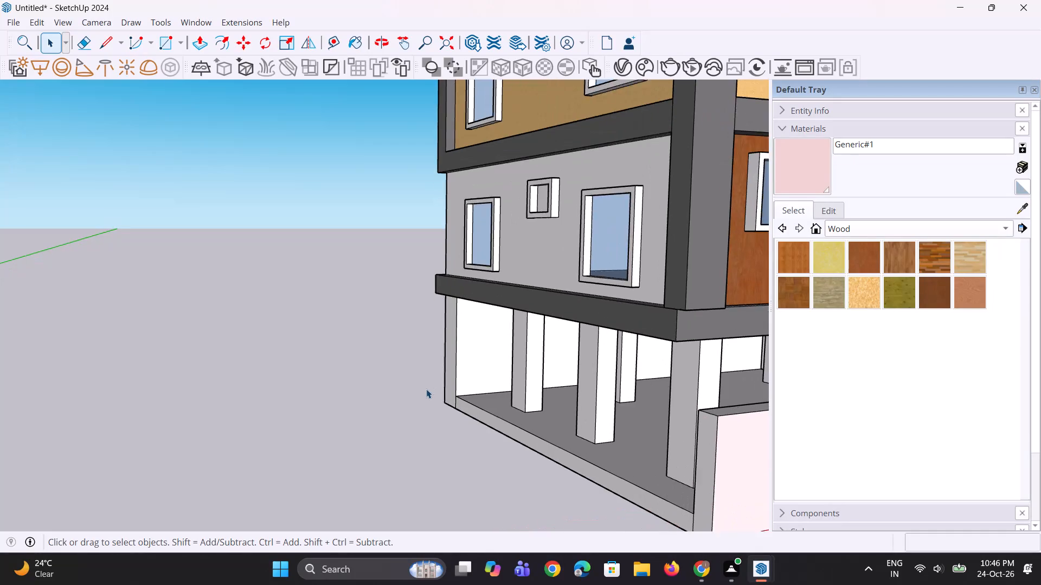
pyautogui.scroll(1, 426, 389)
pyautogui.press('p')
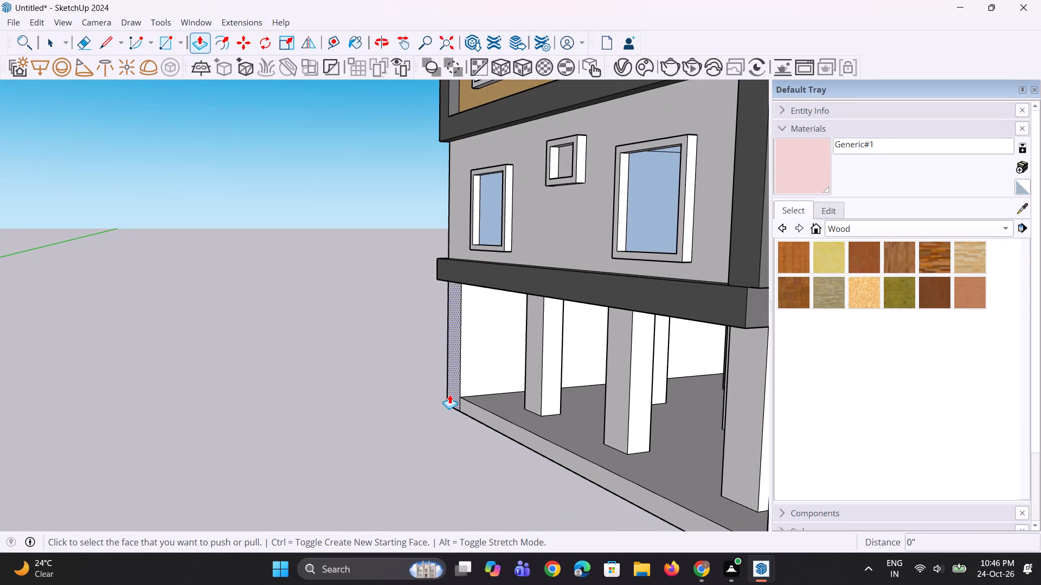
pyautogui.click(449, 394)
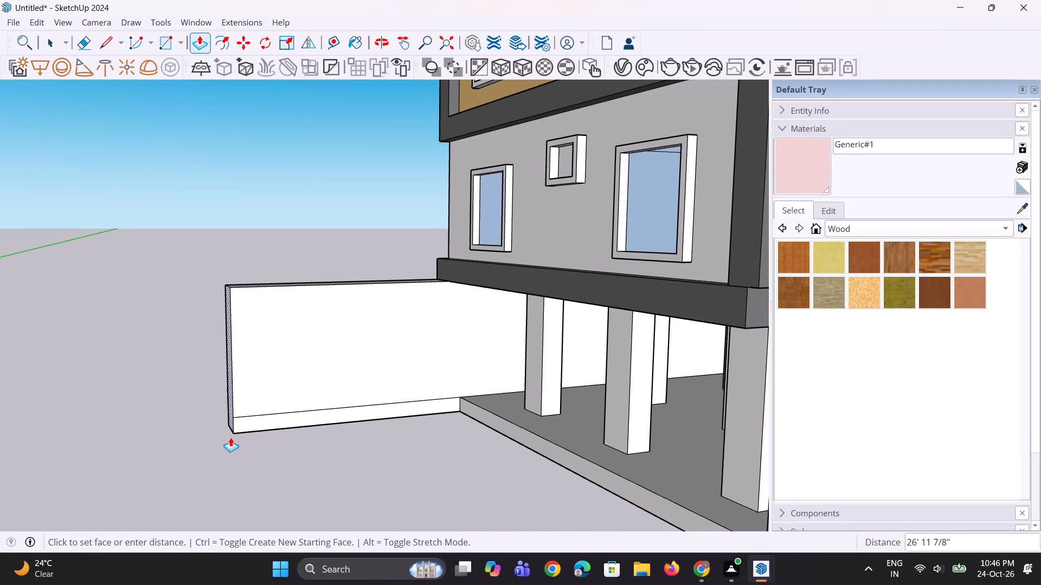
pyautogui.click(230, 437)
# Erase the horizontal base line running along the front of the extended rear wall.
pyautogui.scroll(-5, 223, 427)
pyautogui.middleClick(241, 424)
pyautogui.scroll(-4, 239, 425)
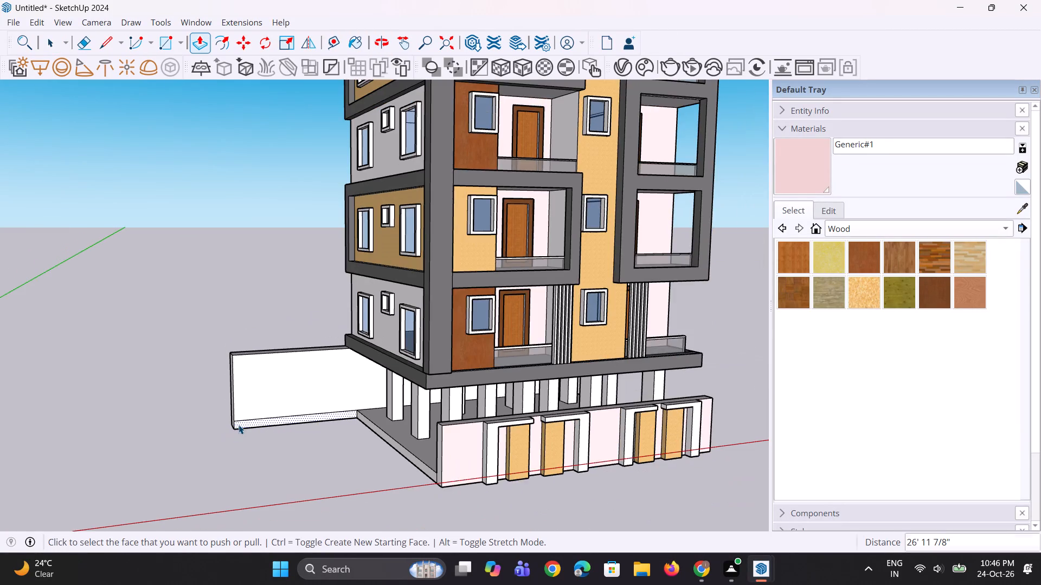
pyautogui.press('space')
pyautogui.scroll(5, 239, 425)
pyautogui.press('e')
pyautogui.moveTo(252, 413); pyautogui.dragTo(253, 424)
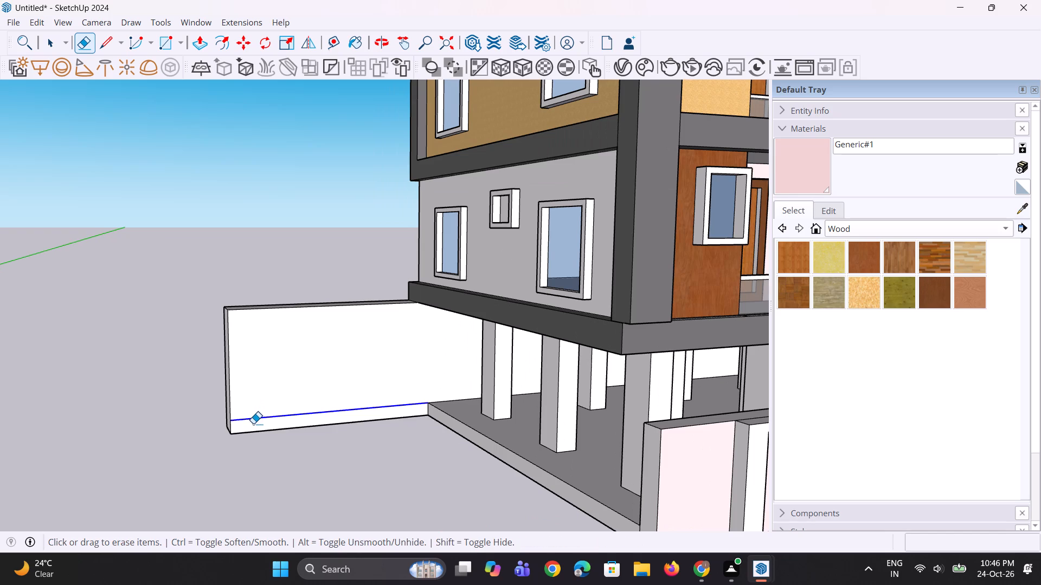
# Copy the extended rear wall's outer vertical edge about 11 1/8" inward to mark the side wall's thickness.
pyautogui.press('space')
pyautogui.click(228, 420)
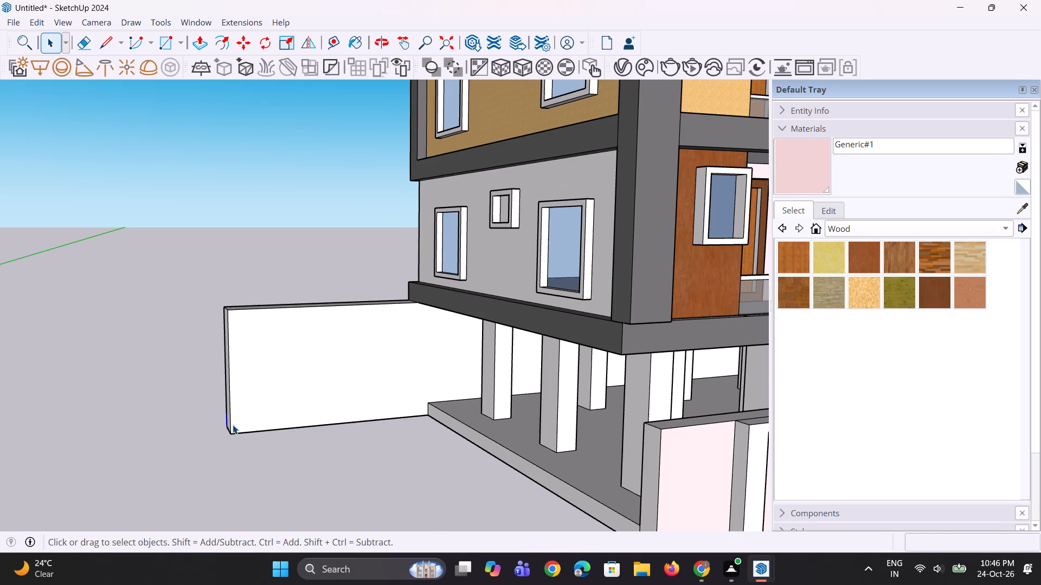
pyautogui.scroll(1, 233, 425)
pyautogui.click(230, 421)
pyautogui.scroll(3, 230, 421)
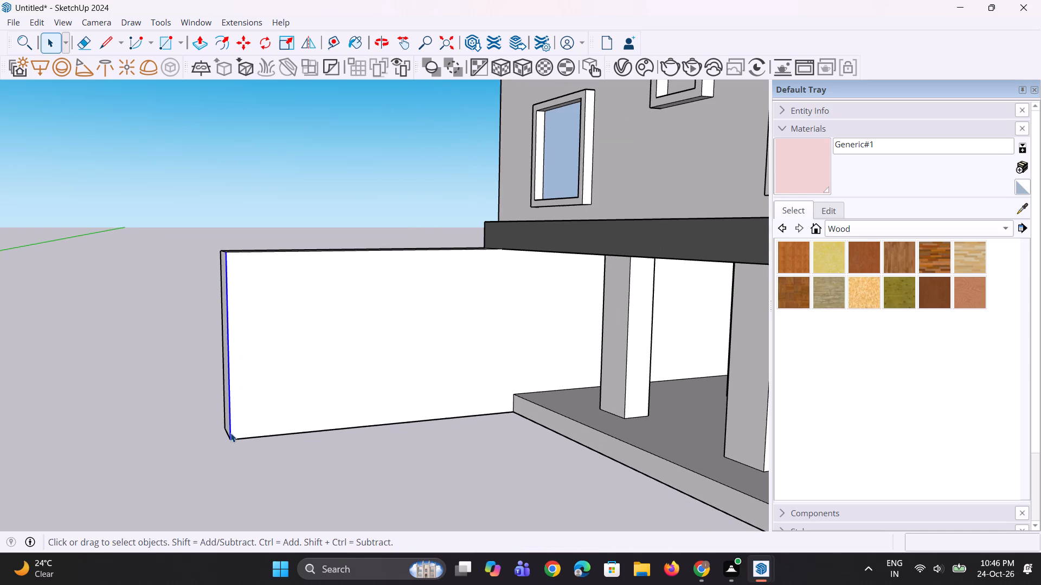
pyautogui.press('m')
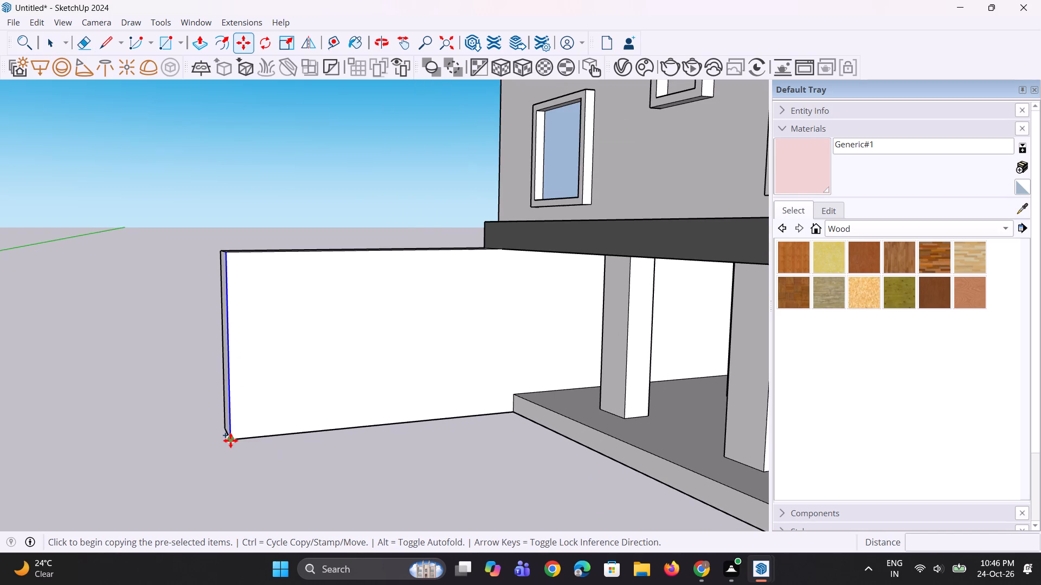
pyautogui.click(230, 440)
pyautogui.click(242, 443)
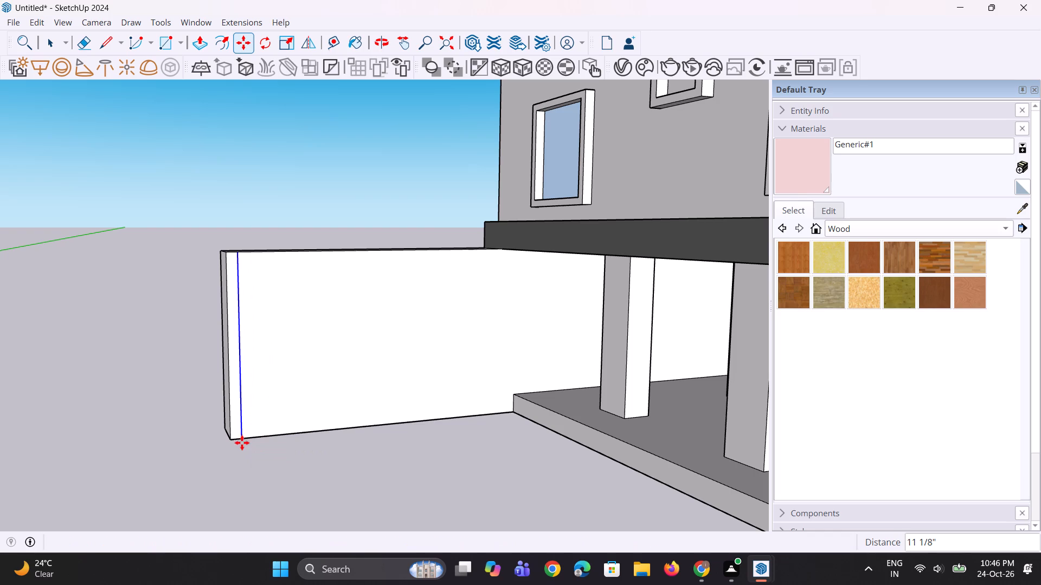
# Pull the narrow strip at the rear wall's outer end about 45' 7" forward to the front boundary wall, forming a side wall.
pyautogui.press('p')
pyautogui.click(235, 406)
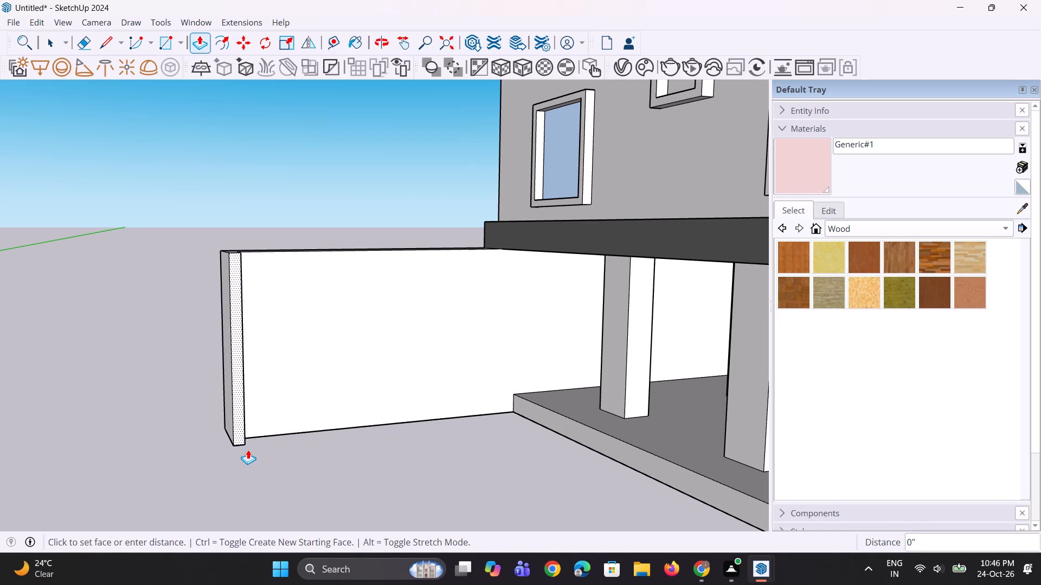
pyautogui.scroll(-13, 249, 452)
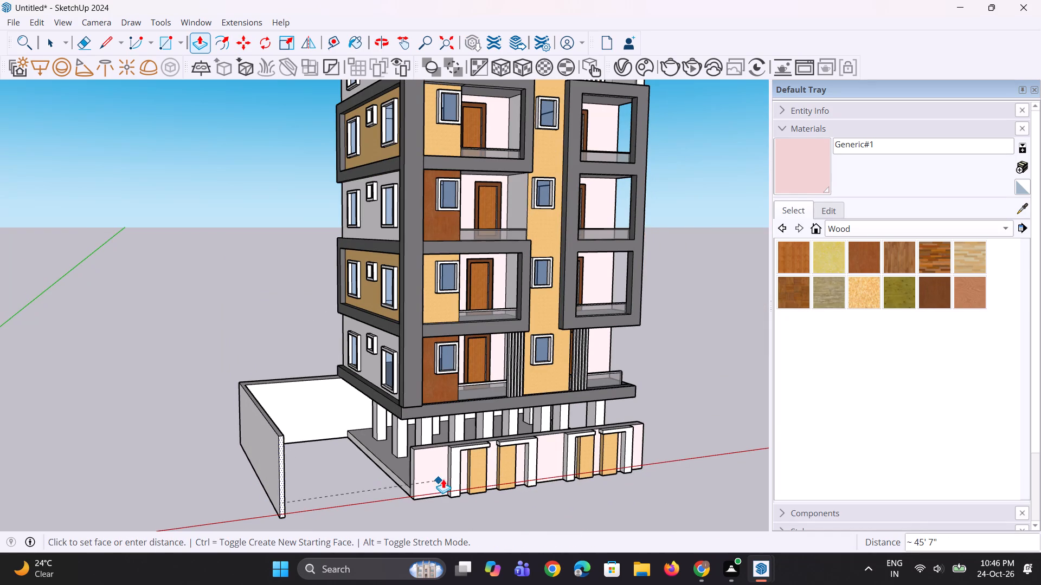
pyautogui.click(415, 473)
# Pull the new side wall's inner face by about 5 13/16" to thicken the wall.
pyautogui.moveTo(385, 479); pyautogui.dragTo(246, 487, button='middle')
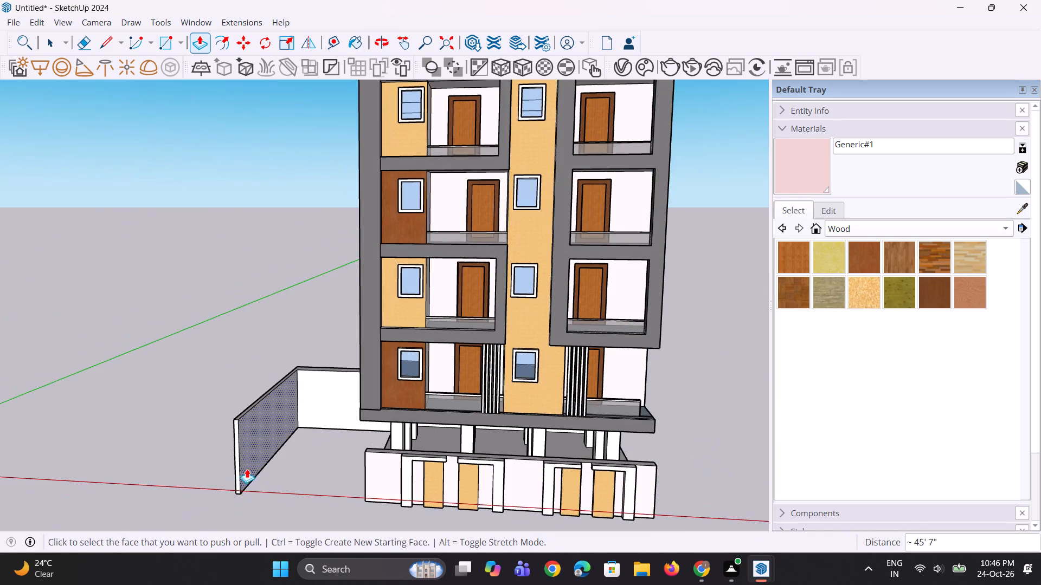
pyautogui.scroll(2, 249, 461)
pyautogui.click(249, 461)
pyautogui.click(252, 461)
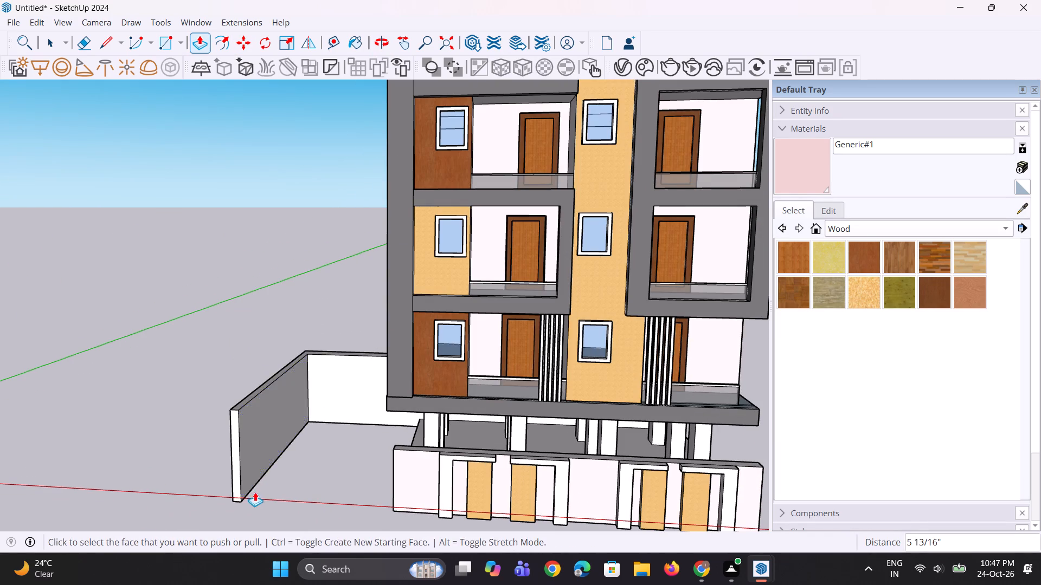
# Copy the side wall's inner front vertical edge about 1' 2 3/16" back along the wall's inner face.
pyautogui.moveTo(260, 493); pyautogui.dragTo(304, 491, button='middle')
pyautogui.scroll(2, 257, 476)
pyautogui.press('space')
pyautogui.press('space')
pyautogui.moveTo(255, 451); pyautogui.dragTo(188, 469, button='middle')
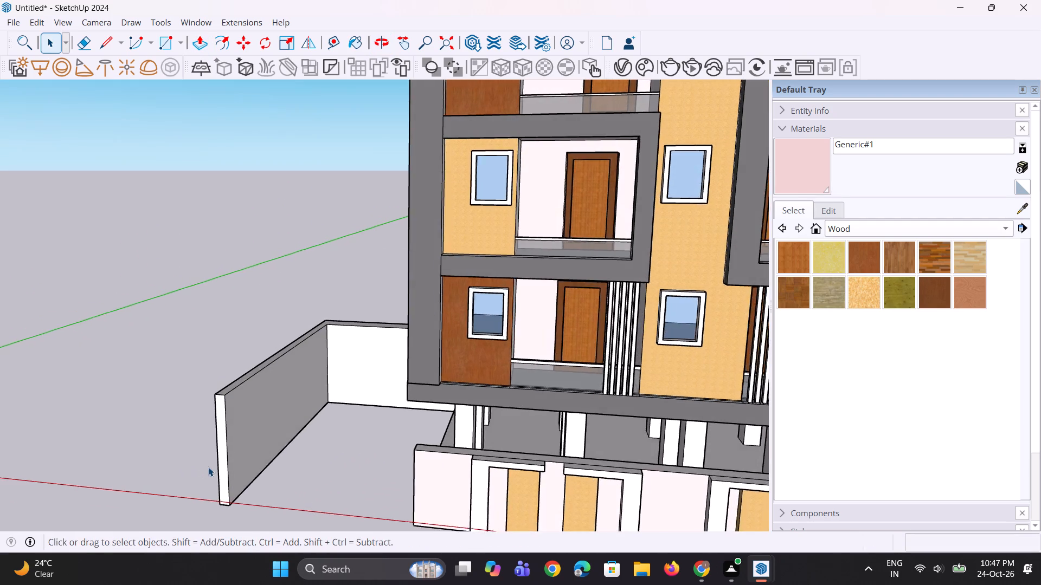
pyautogui.scroll(3, 208, 467)
pyautogui.click(234, 474)
pyautogui.scroll(2, 237, 495)
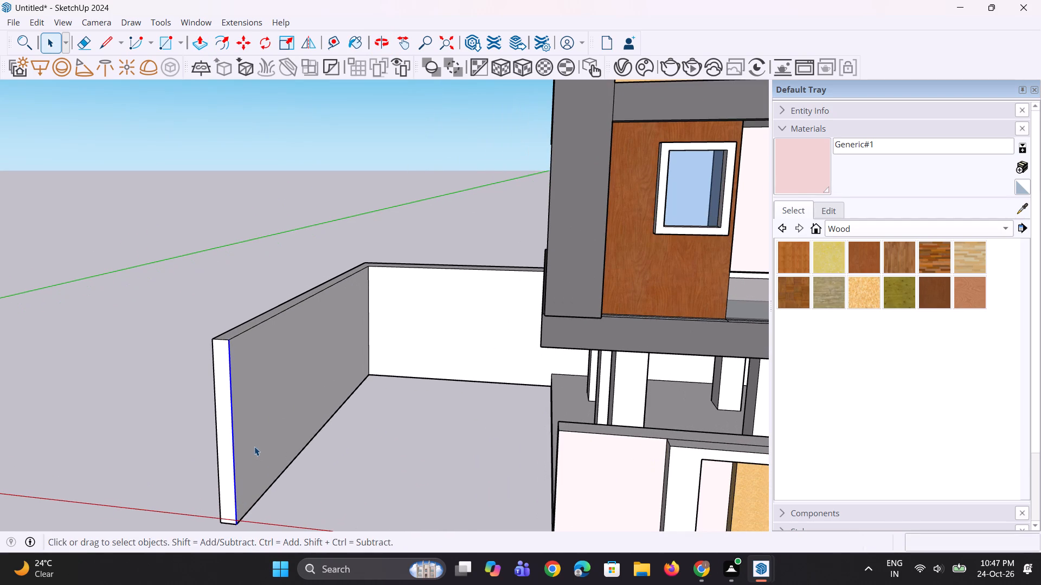
pyautogui.press('m')
pyautogui.scroll(3, 246, 477)
pyautogui.scroll(-6, 242, 467)
pyautogui.moveTo(230, 497); pyautogui.dragTo(217, 524, button='middle')
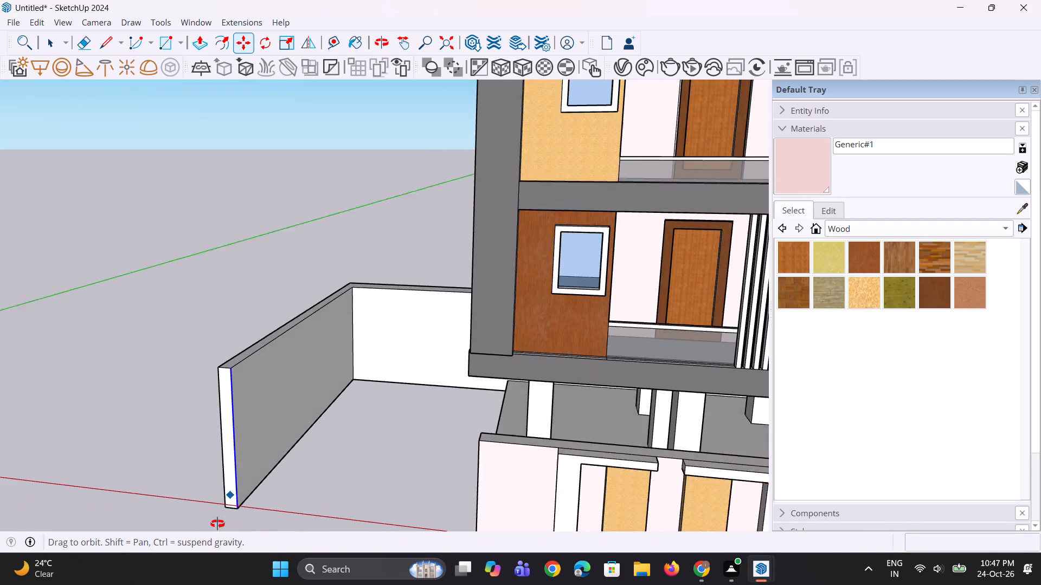
pyautogui.moveTo(217, 524); pyautogui.dragTo(214, 529, button='middle')
pyautogui.scroll(5, 237, 511)
pyautogui.click(241, 498)
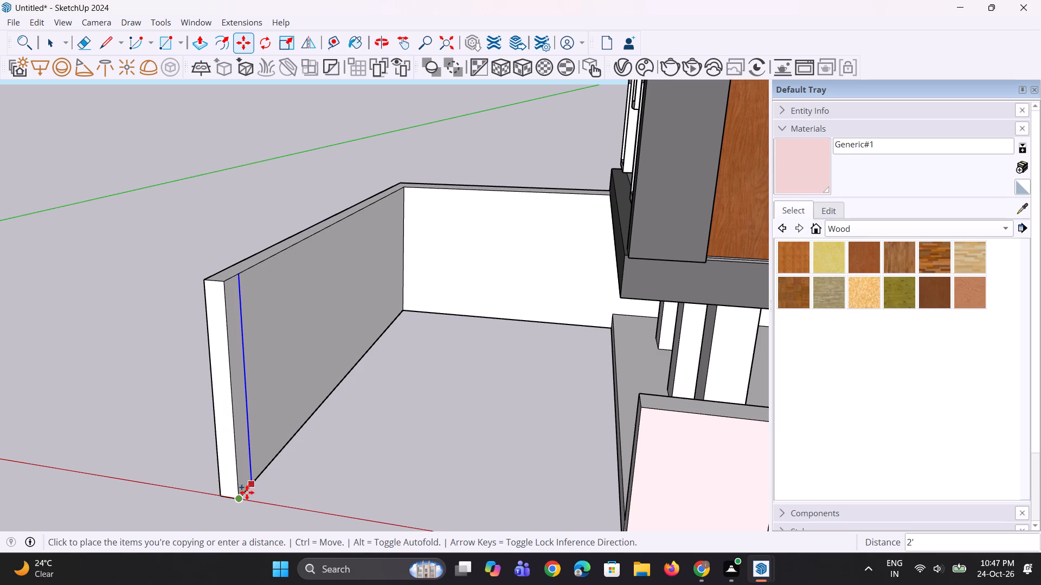
pyautogui.scroll(4, 246, 493)
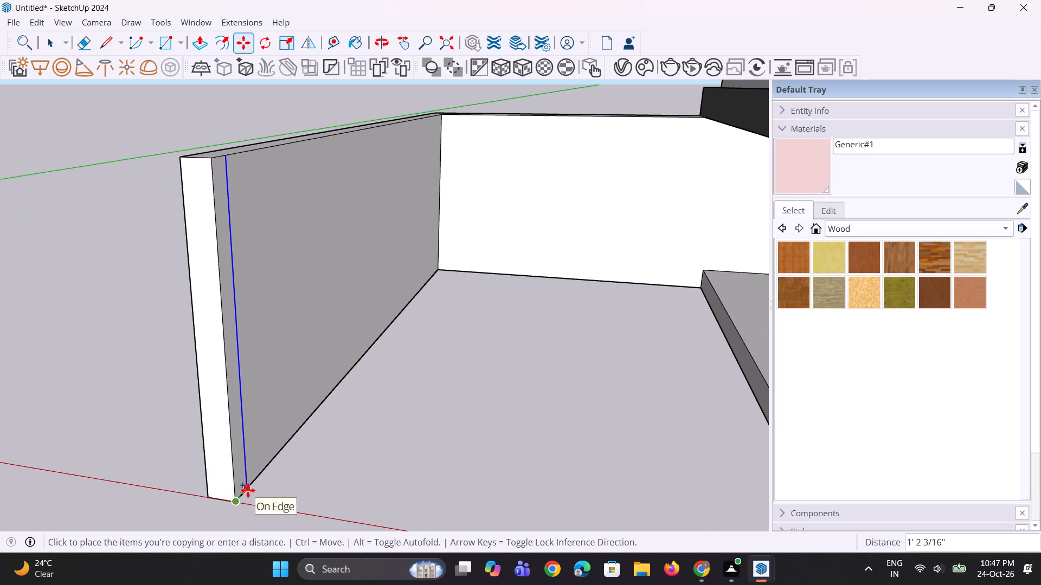
pyautogui.click(248, 490)
# Pull the marked strip at the side wall's front end toward the building in two pulls, the second about 2' 9 13/16".
pyautogui.press('p')
pyautogui.click(235, 466)
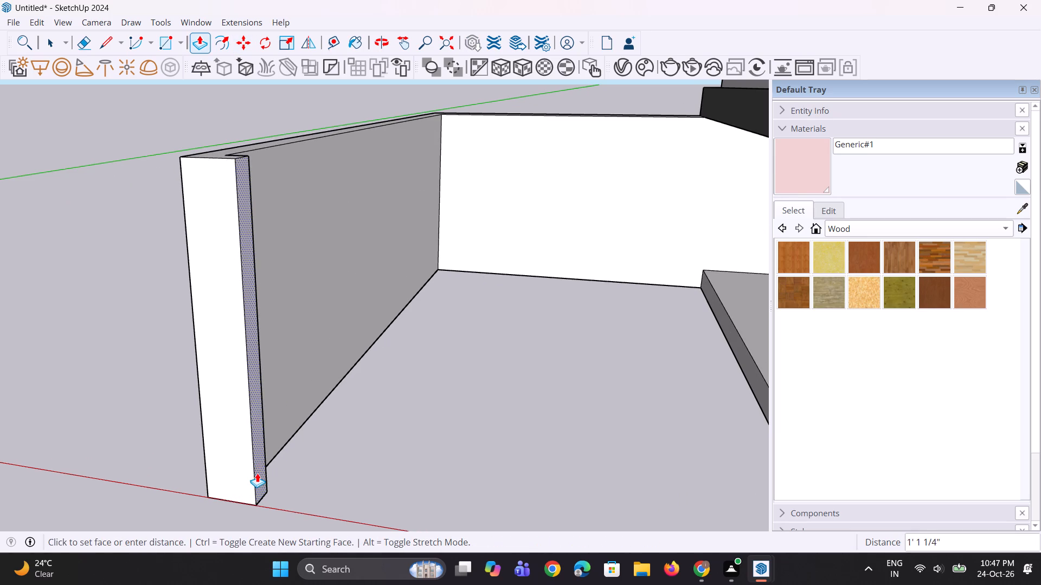
pyautogui.scroll(-3, 260, 471)
pyautogui.click(260, 471)
pyautogui.click(267, 478)
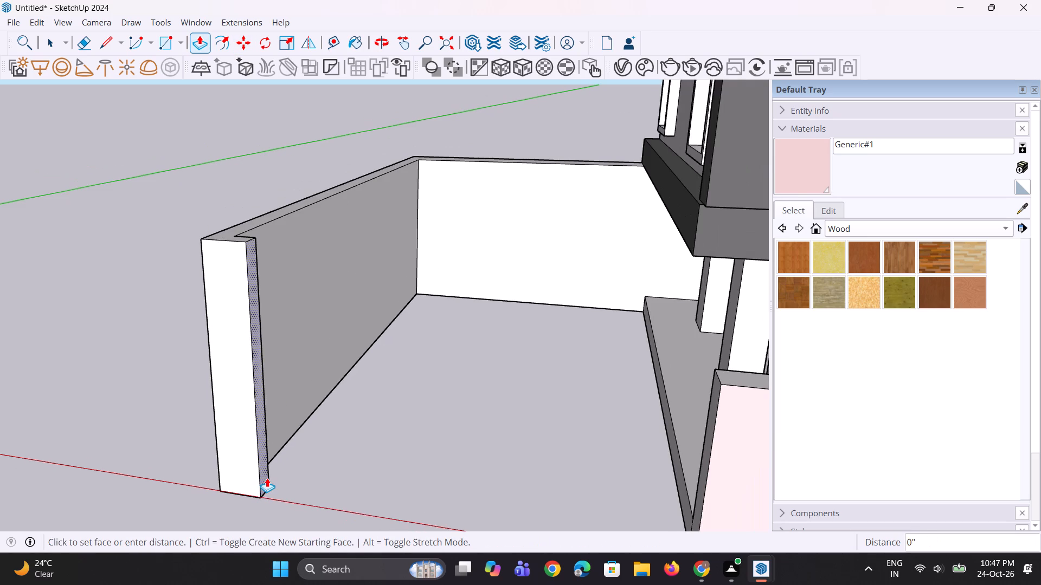
pyautogui.click(307, 501)
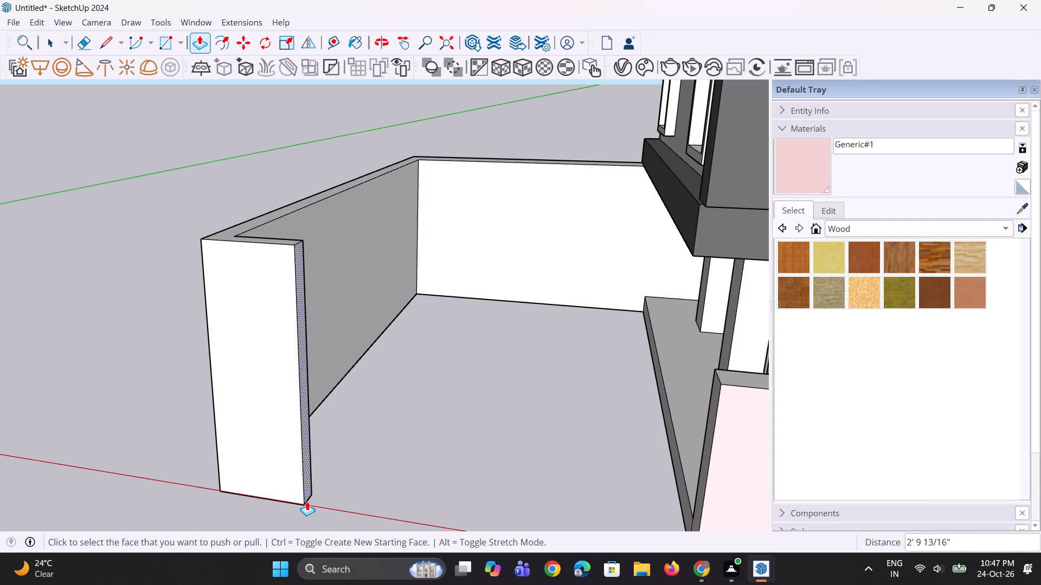
# Push the joined top face of the side and rear walls down about 5' 5 1/16" to the front boundary wall's height.
pyautogui.scroll(-9, 303, 502)
pyautogui.moveTo(302, 505); pyautogui.dragTo(368, 478, button='middle')
pyautogui.scroll(3, 365, 490)
pyautogui.moveTo(365, 490); pyautogui.dragTo(364, 480, button='middle')
pyautogui.scroll(2, 343, 471)
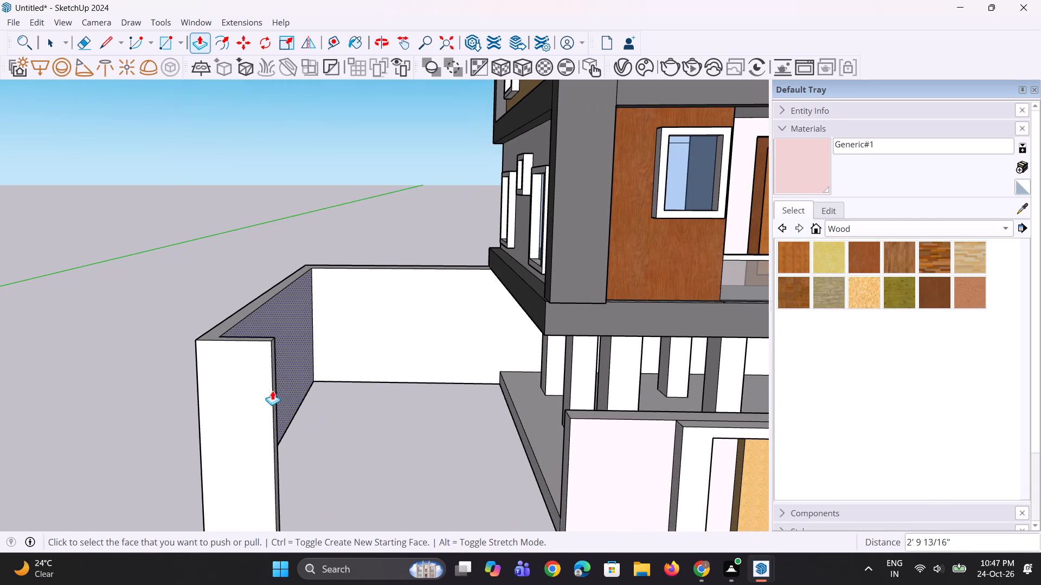
pyautogui.click(255, 337)
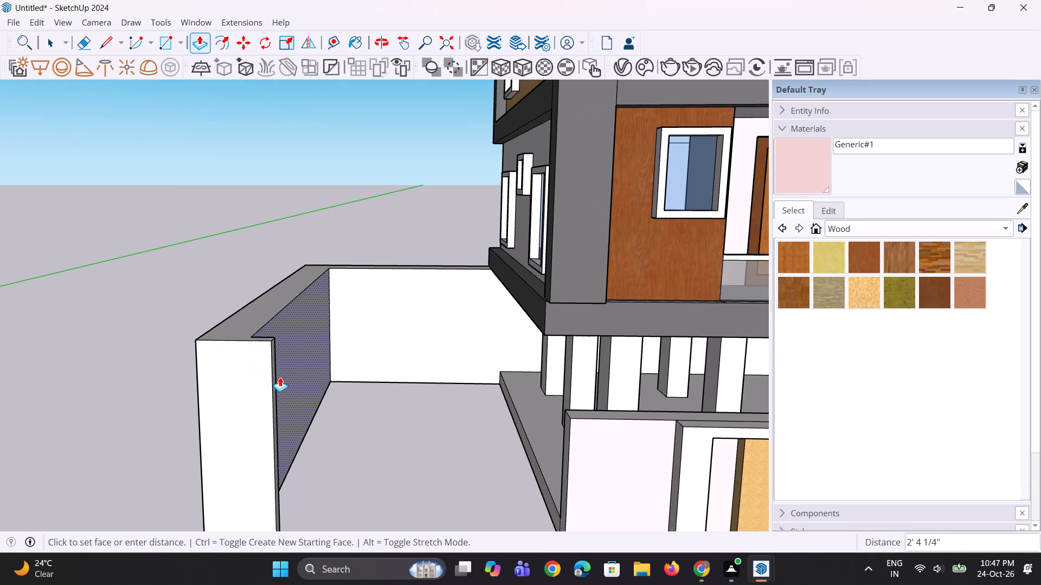
pyautogui.press('Escape')
pyautogui.scroll(1, 244, 350)
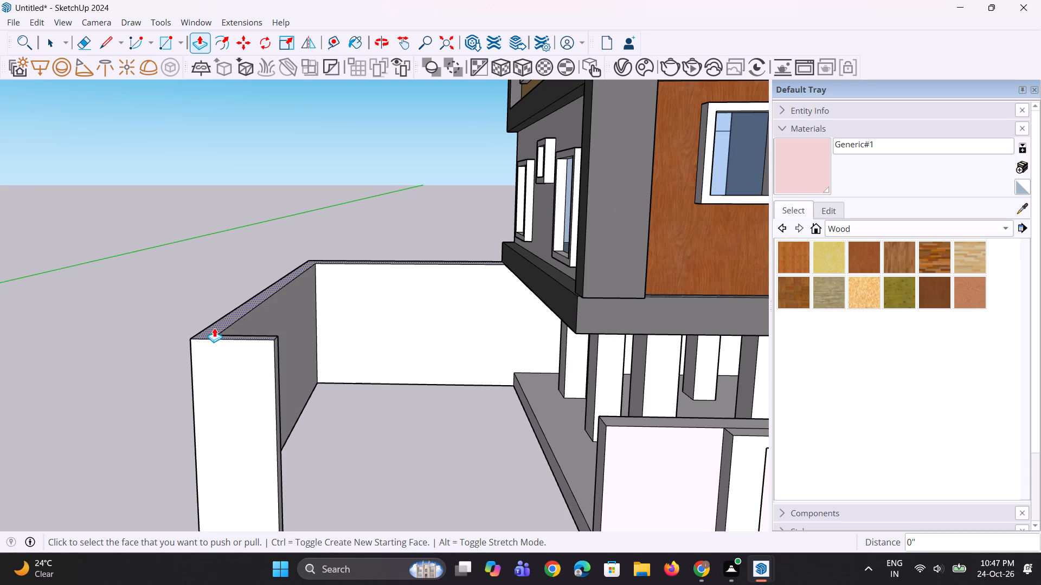
pyautogui.click(213, 328)
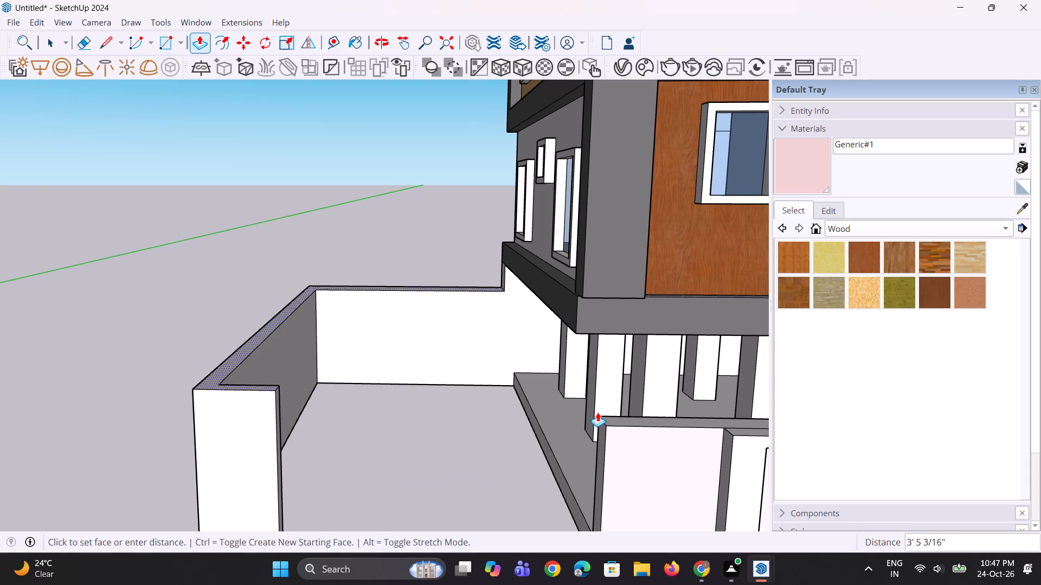
pyautogui.click(603, 417)
# Pull the ground slab's side face about 21' 5 1/4" outward toward the side wall.
pyautogui.moveTo(537, 445); pyautogui.dragTo(517, 393, button='middle')
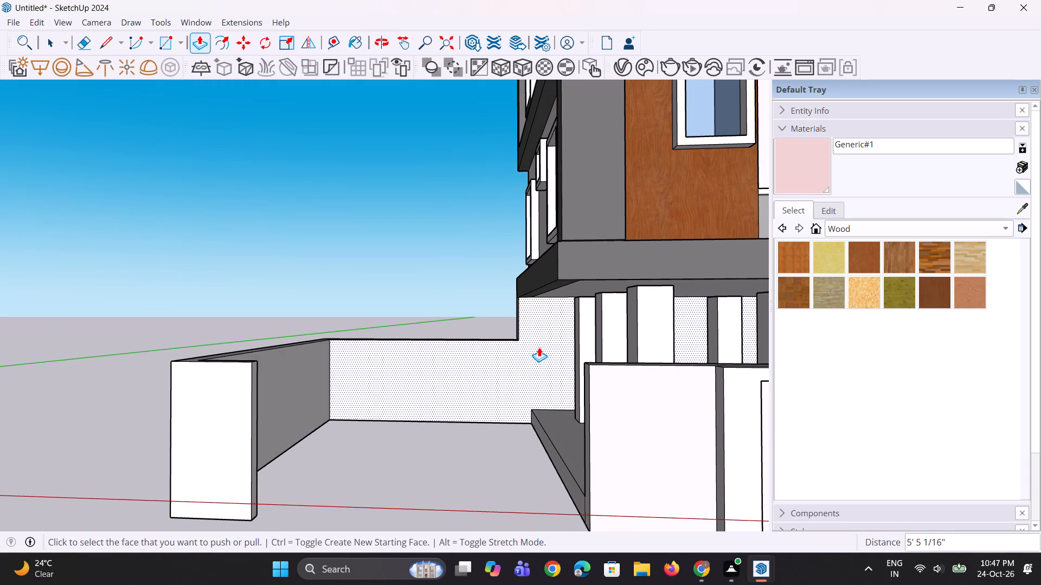
pyautogui.scroll(1, 535, 330)
pyautogui.scroll(-3, 546, 345)
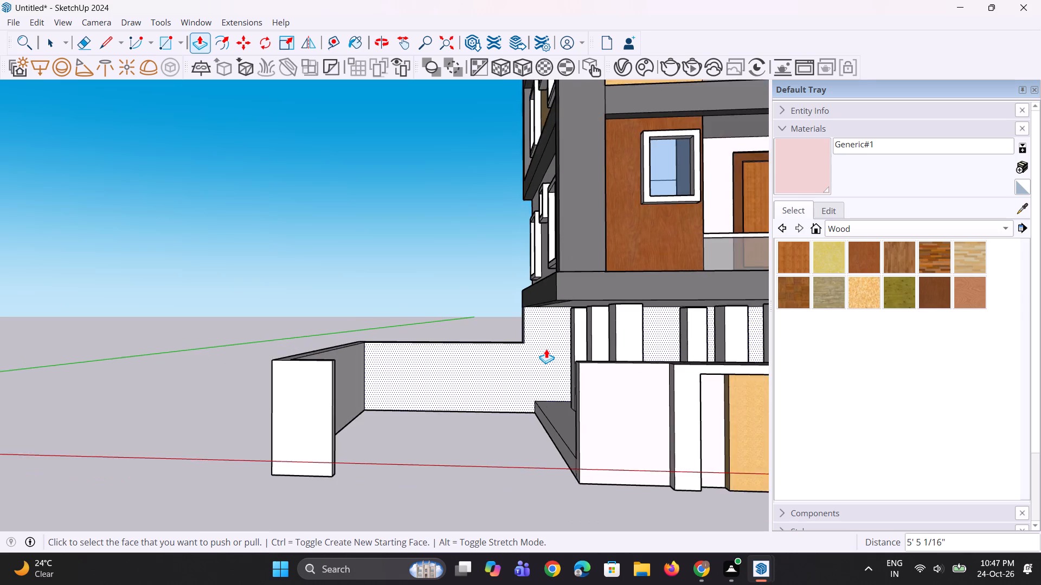
pyautogui.scroll(-4, 546, 349)
pyautogui.moveTo(546, 349); pyautogui.dragTo(546, 382, button='middle')
pyautogui.scroll(3, 397, 407)
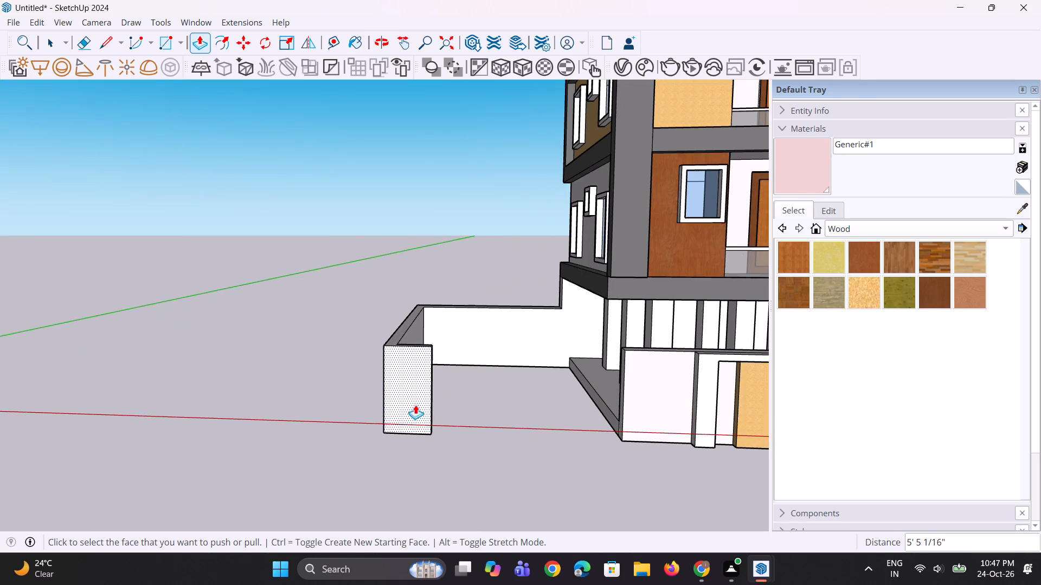
pyautogui.moveTo(407, 401); pyautogui.dragTo(401, 399, button='middle')
pyautogui.scroll(-8, 214, 387)
pyautogui.moveTo(339, 392); pyautogui.dragTo(413, 381, button='middle')
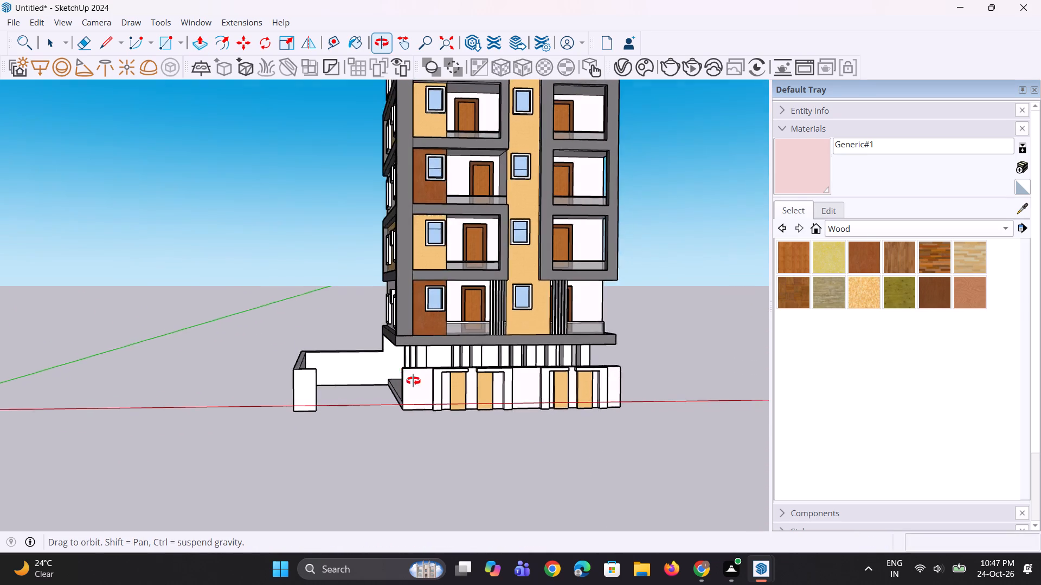
pyautogui.moveTo(413, 381); pyautogui.dragTo(451, 392, button='middle')
pyautogui.scroll(3, 360, 408)
pyautogui.click(403, 388)
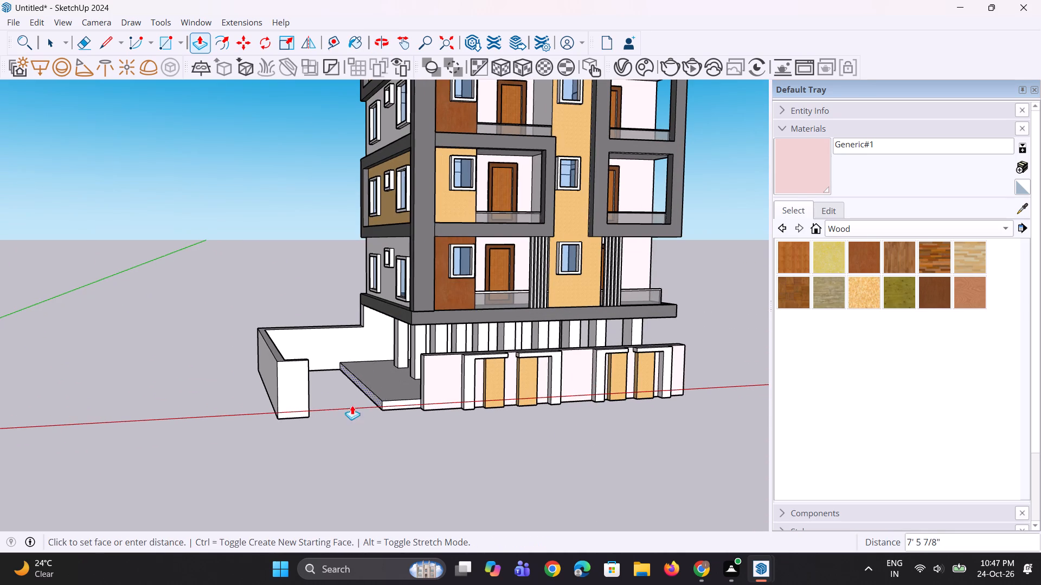
pyautogui.click(300, 412)
# Extend the ground slab across the remaining narrow gap to meet the side wall.
pyautogui.moveTo(355, 385); pyautogui.dragTo(357, 456, button='middle')
pyautogui.scroll(2, 266, 437)
pyautogui.moveTo(292, 391); pyautogui.dragTo(323, 457, button='middle')
pyautogui.scroll(9, 318, 412)
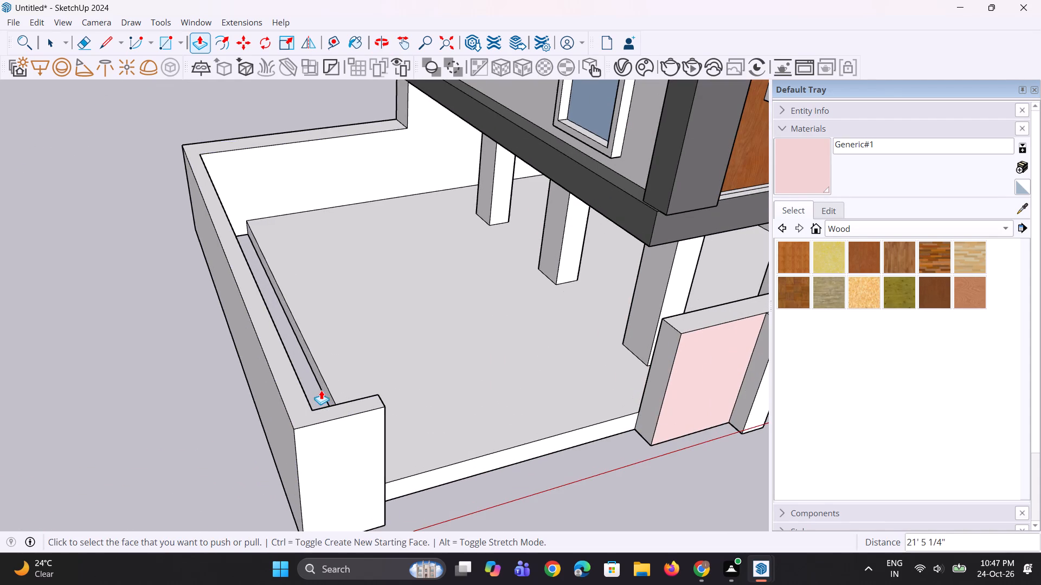
pyautogui.click(323, 391)
pyautogui.click(285, 417)
pyautogui.moveTo(354, 413); pyautogui.dragTo(258, 418, button='middle')
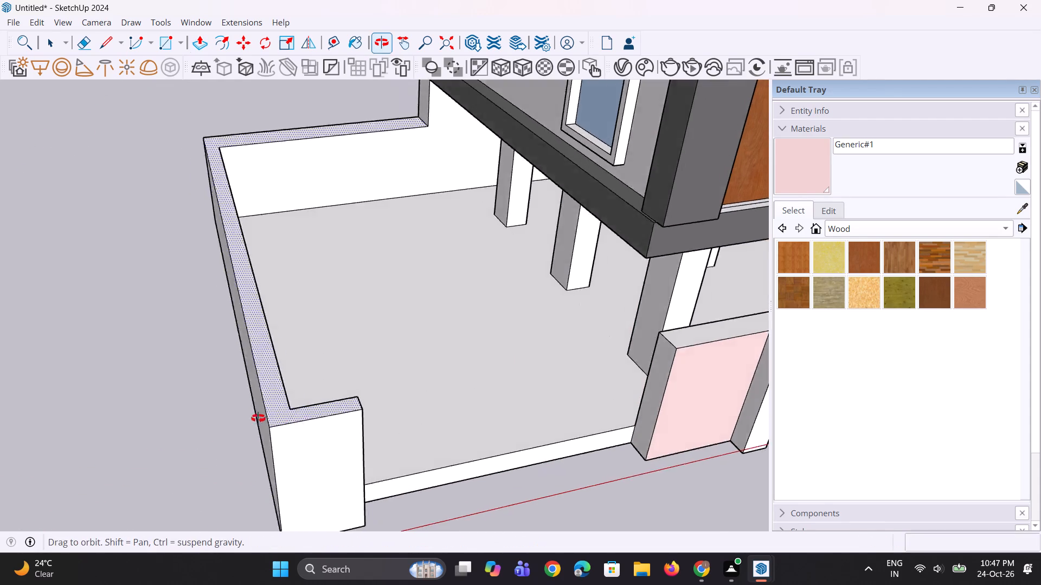
pyautogui.moveTo(258, 418); pyautogui.dragTo(198, 418, button='middle')
pyautogui.scroll(-5, 312, 406)
pyautogui.moveTo(336, 427); pyautogui.dragTo(439, 312, button='middle')
pyautogui.scroll(1, 338, 426)
pyautogui.scroll(-4, 422, 370)
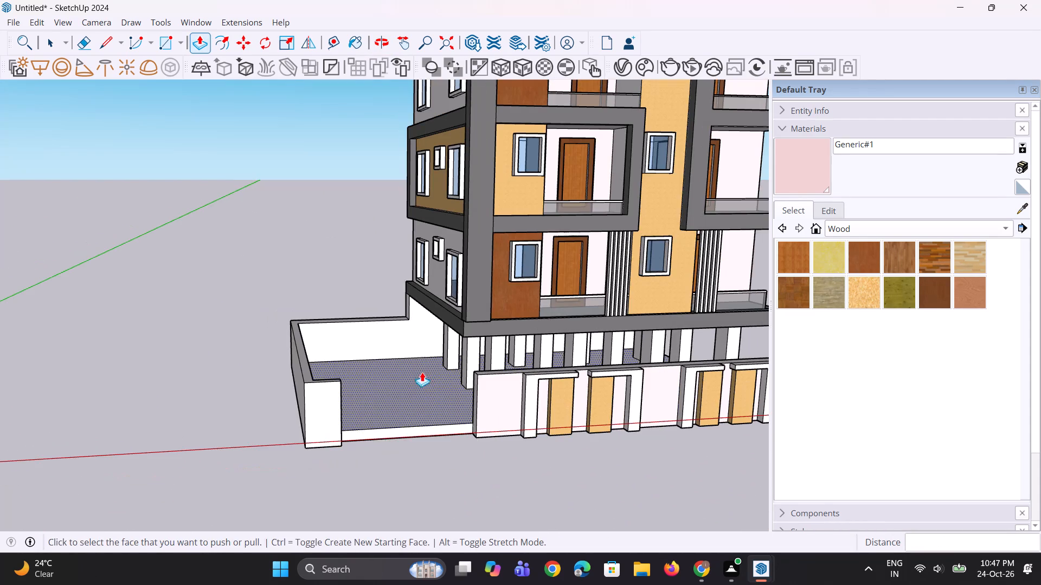
pyautogui.moveTo(419, 331); pyautogui.dragTo(411, 265, button='middle')
pyautogui.press('space')
pyautogui.press('space')
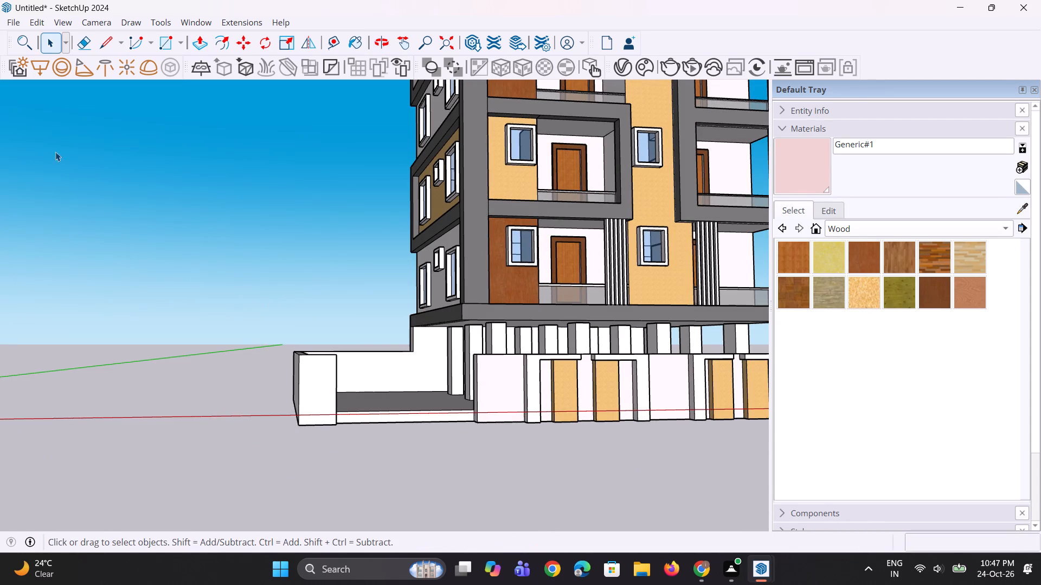
# Import the Group_446 railing from Downloads and place it at the base of the short front wall, where the side opening starts.
pyautogui.click(17, 19)
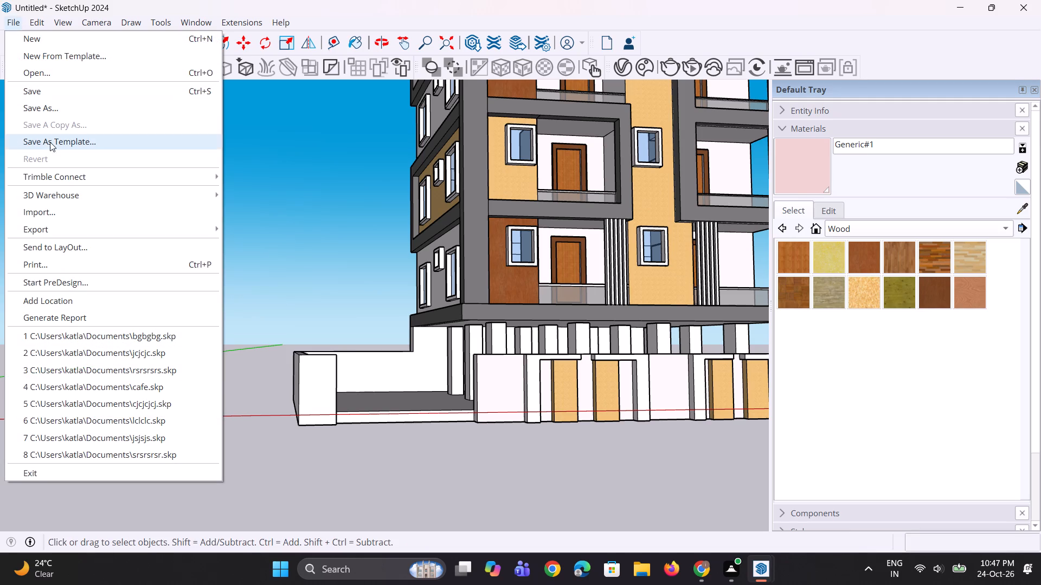
pyautogui.click(61, 208)
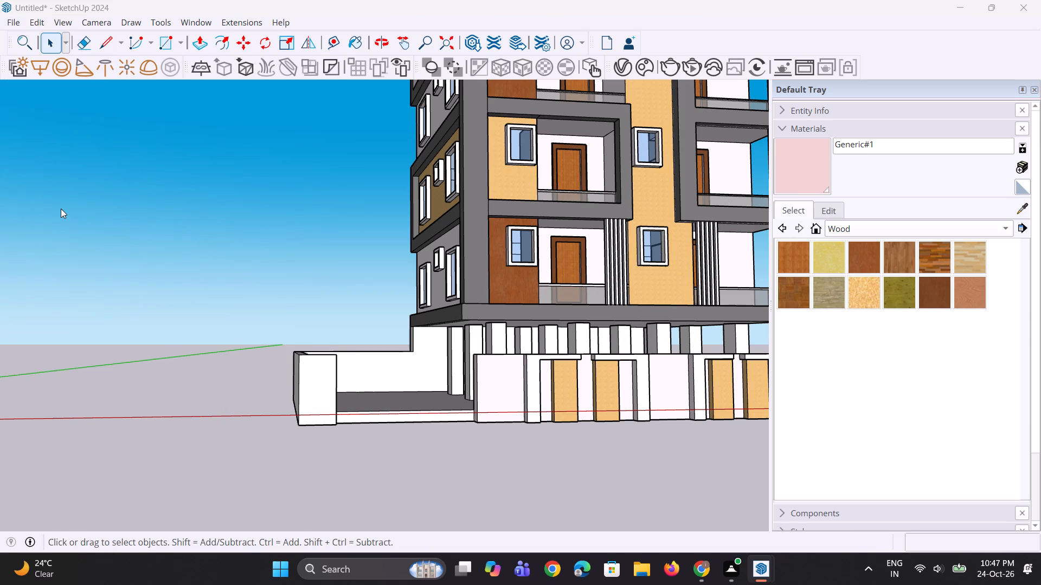
pyautogui.click(87, 194)
pyautogui.scroll(-18, 306, 204)
pyautogui.scroll(-20, 306, 204)
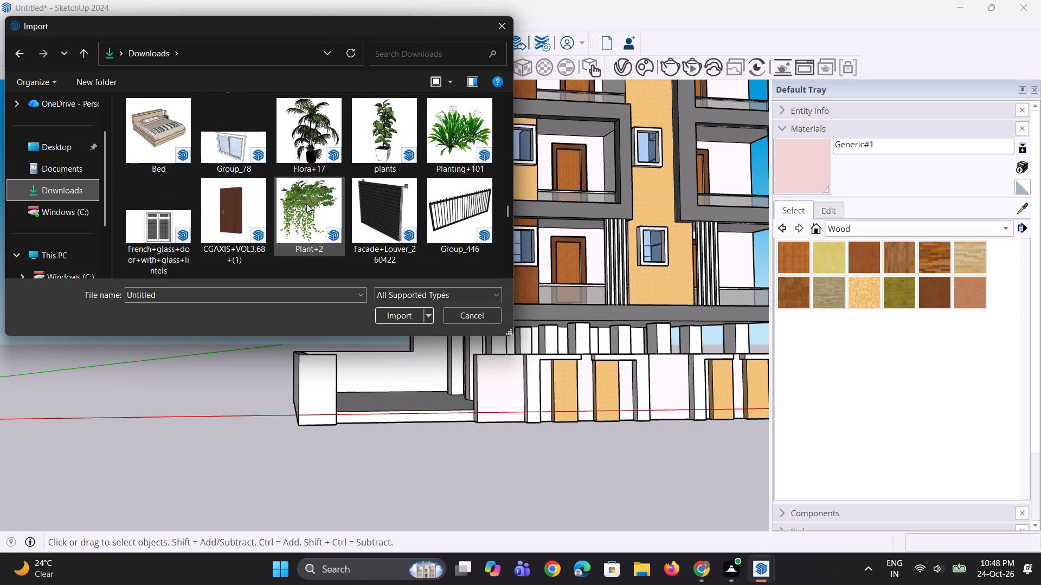
pyautogui.click(462, 216)
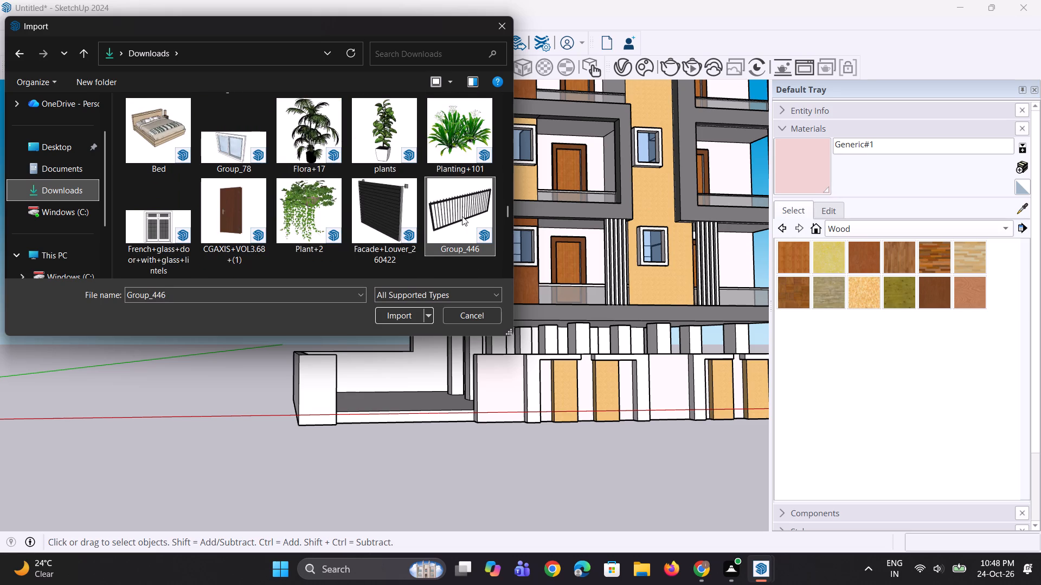
pyautogui.click(412, 315)
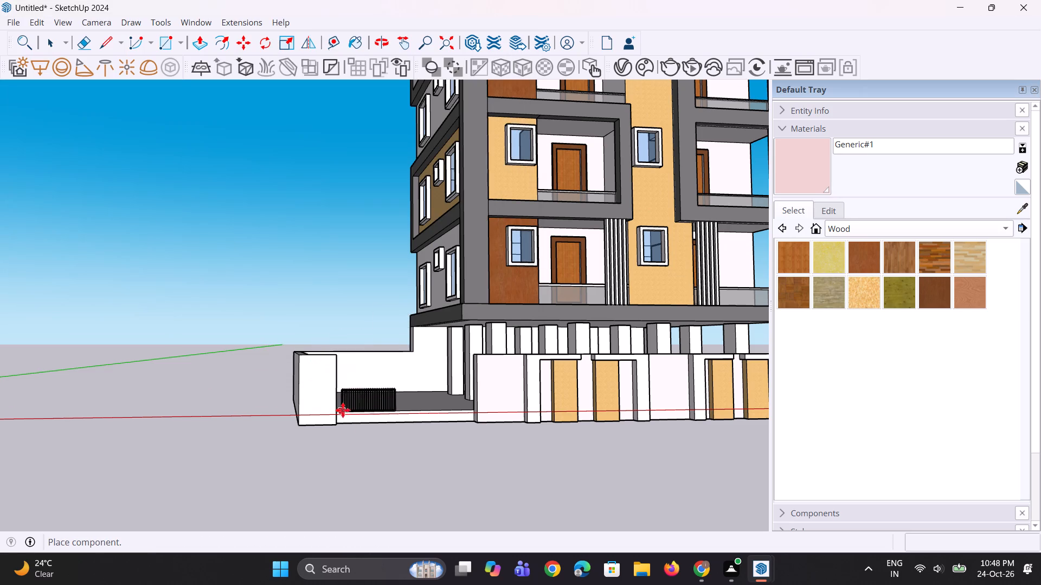
pyautogui.scroll(4, 371, 432)
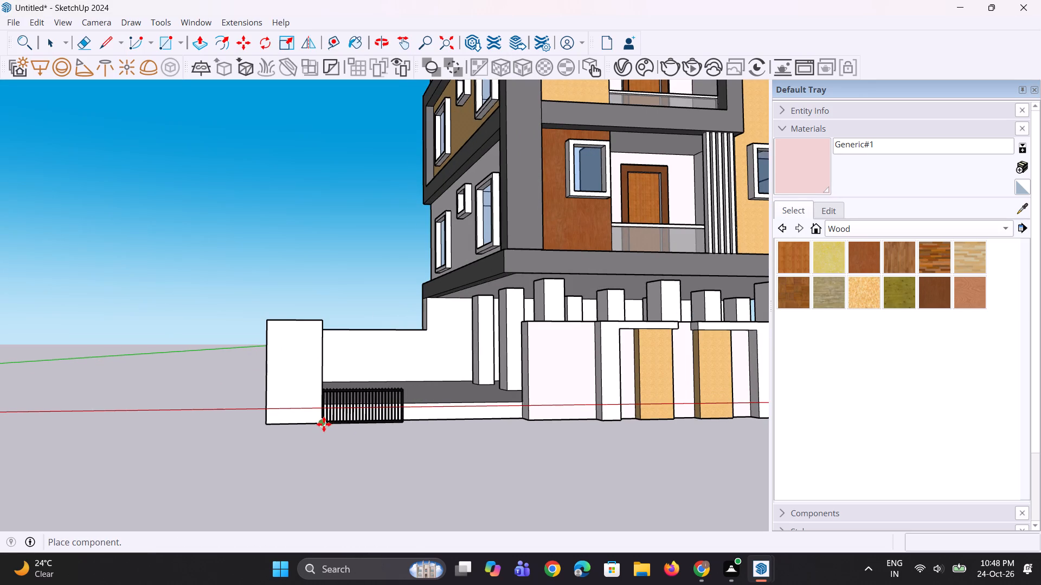
pyautogui.click(324, 424)
# Scale the imported railing lengthwise along the red axis by about 1.34, across the side opening.
pyautogui.moveTo(421, 394); pyautogui.dragTo(356, 464, button='middle')
pyautogui.scroll(8, 345, 461)
pyautogui.press('s')
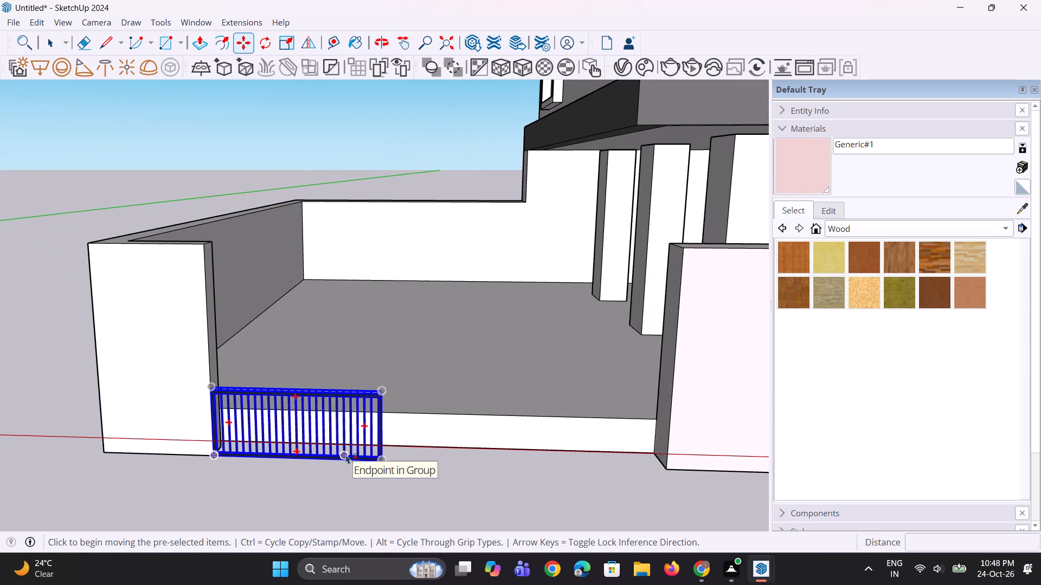
pyautogui.scroll(2, 415, 419)
pyautogui.moveTo(409, 420); pyautogui.dragTo(312, 457, button='middle')
pyautogui.scroll(7, 311, 456)
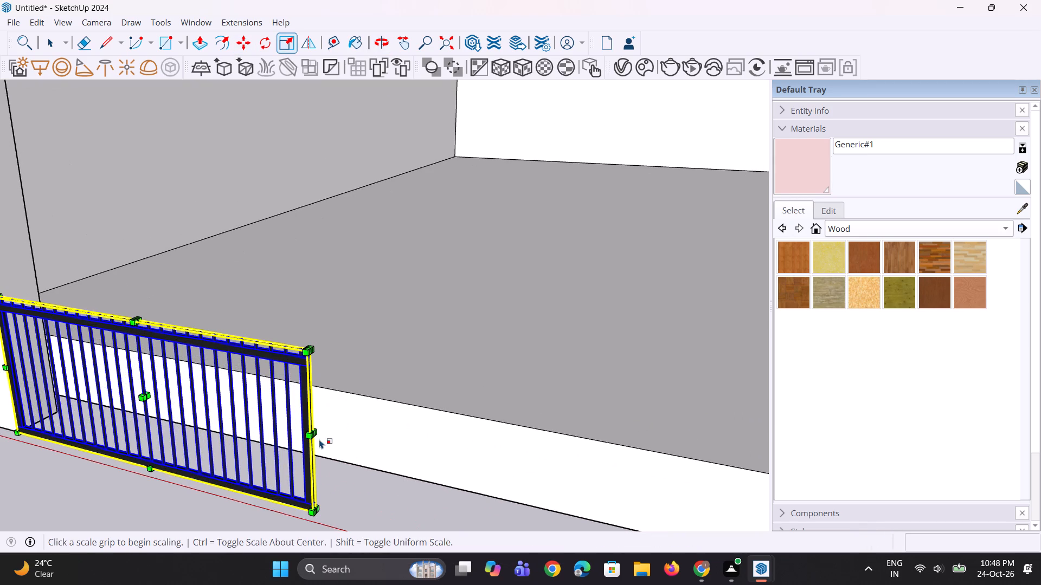
pyautogui.scroll(8, 313, 434)
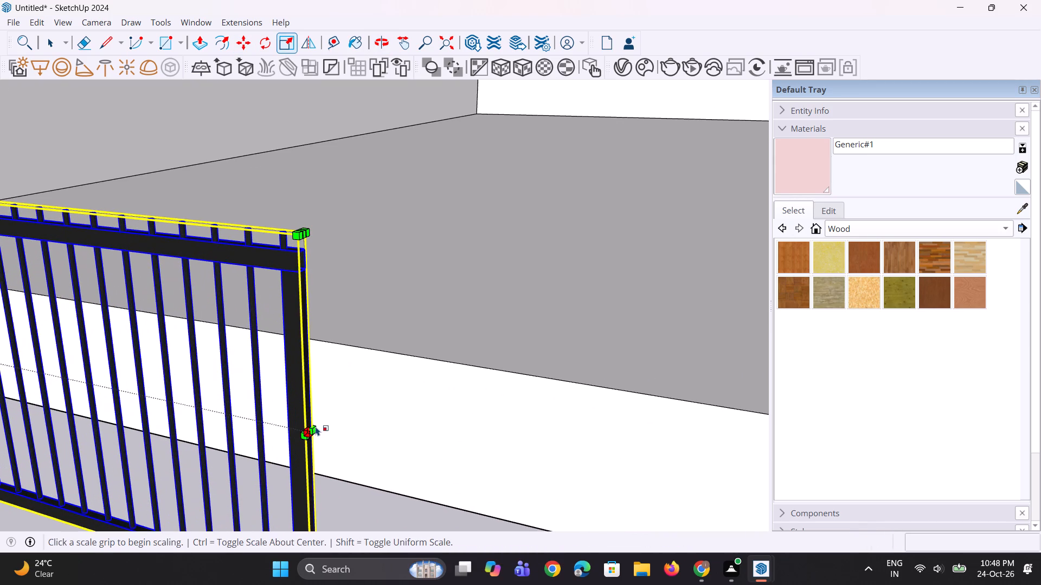
pyautogui.scroll(5, 315, 431)
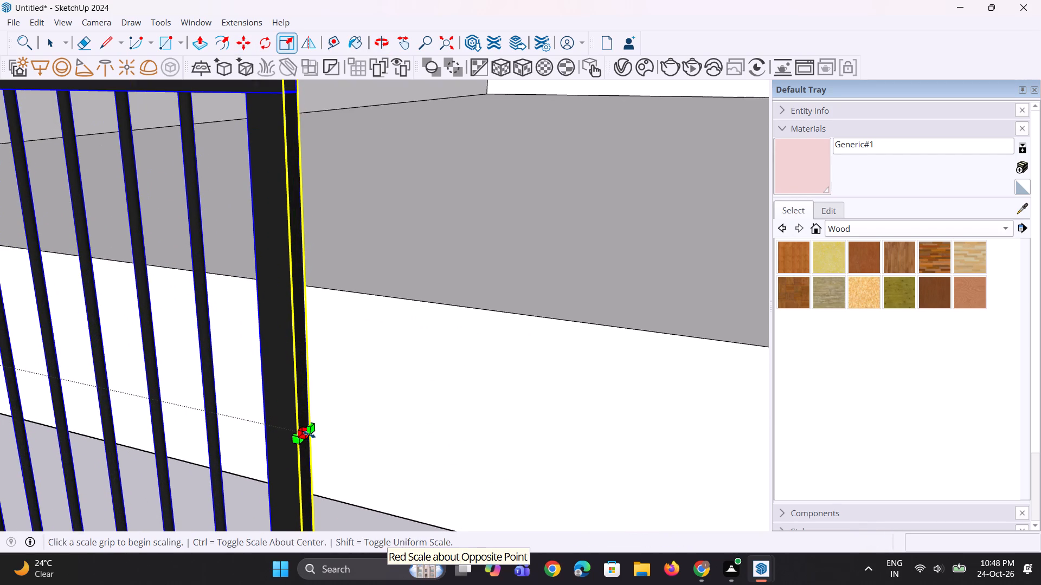
pyautogui.click(309, 434)
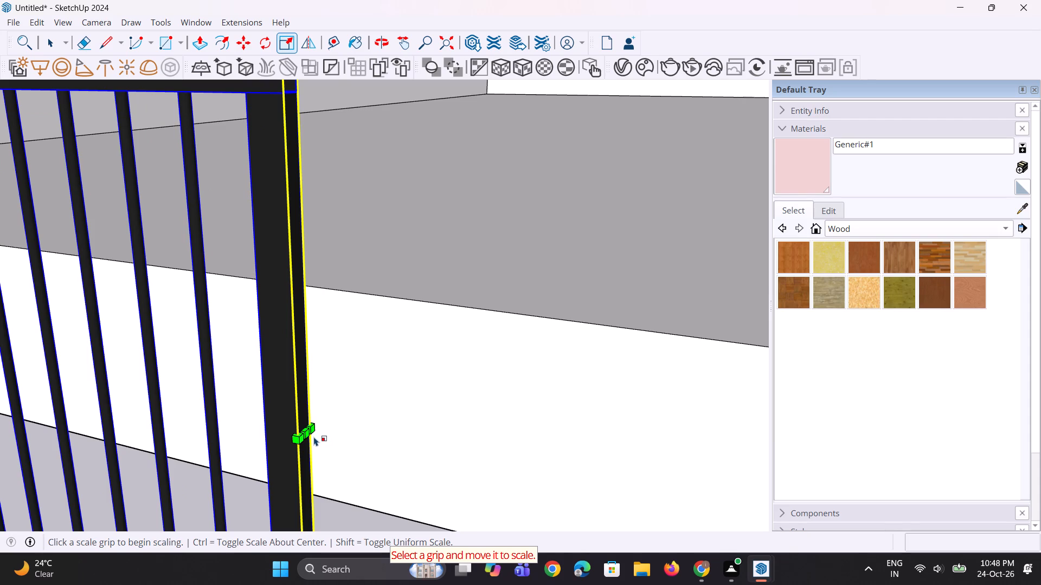
pyautogui.click(307, 434)
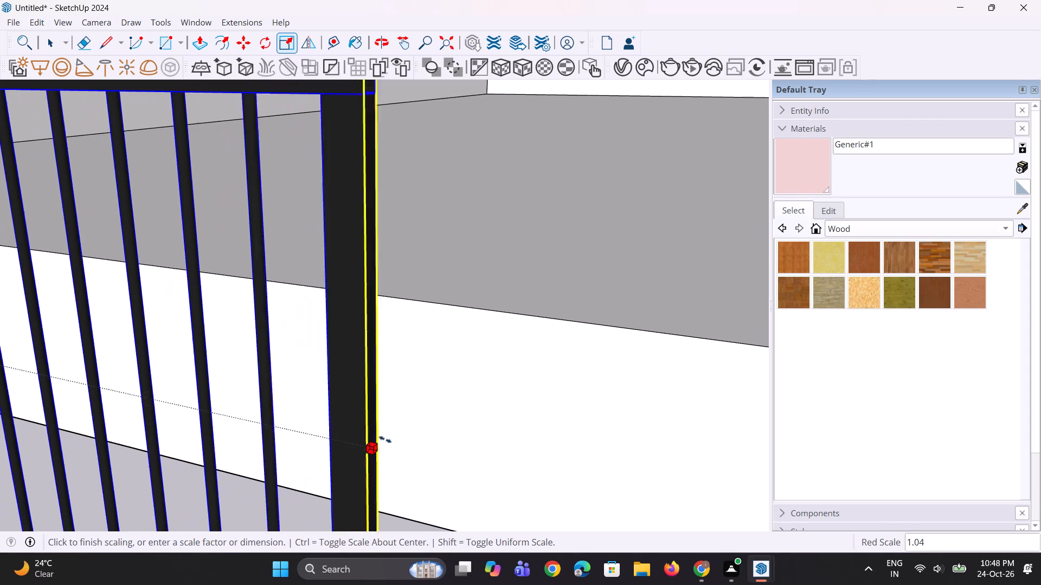
pyautogui.scroll(-4, 385, 439)
pyautogui.scroll(-19, 385, 439)
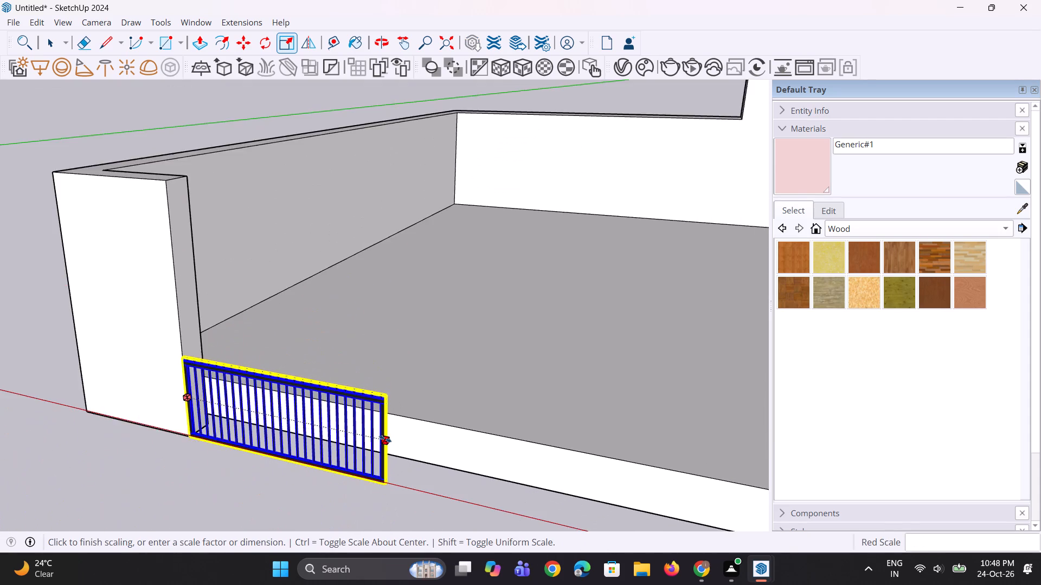
pyautogui.scroll(-4, 385, 439)
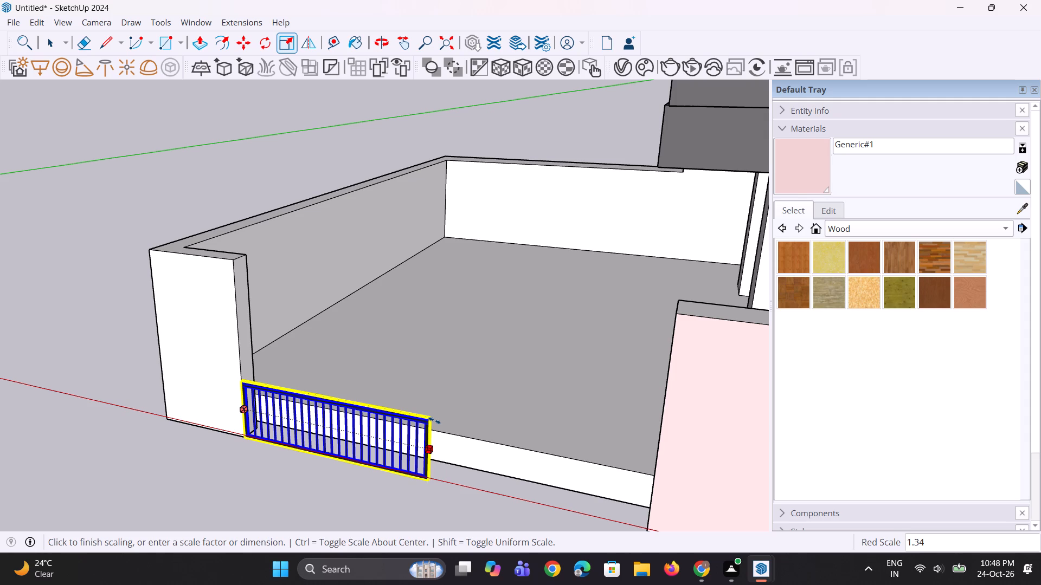
pyautogui.click(434, 420)
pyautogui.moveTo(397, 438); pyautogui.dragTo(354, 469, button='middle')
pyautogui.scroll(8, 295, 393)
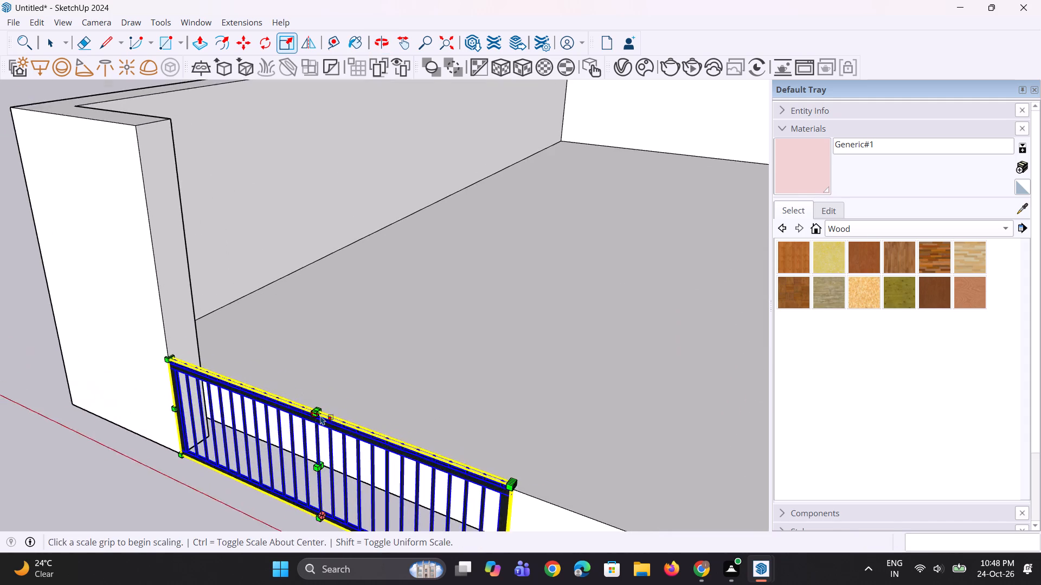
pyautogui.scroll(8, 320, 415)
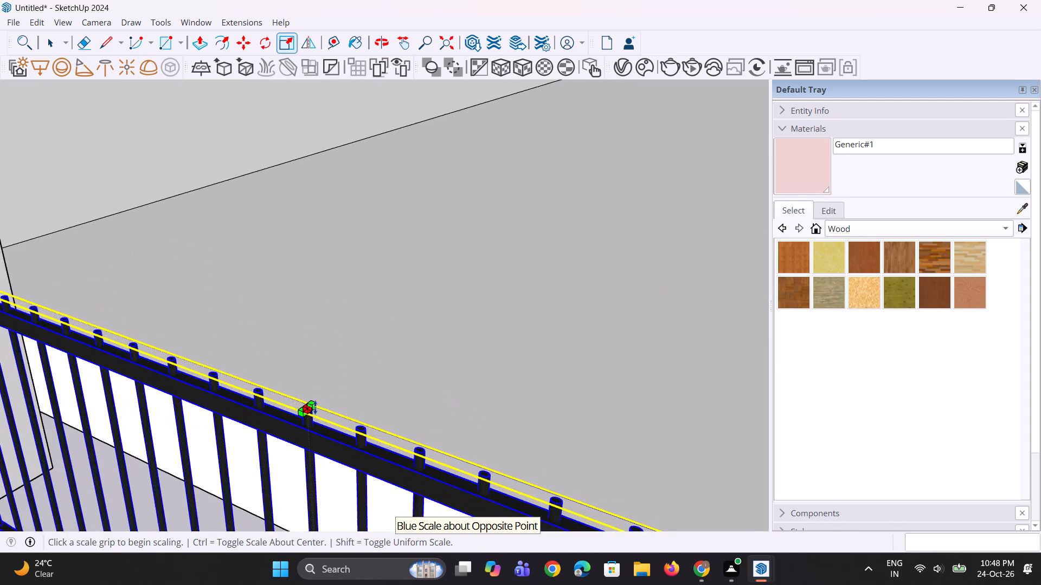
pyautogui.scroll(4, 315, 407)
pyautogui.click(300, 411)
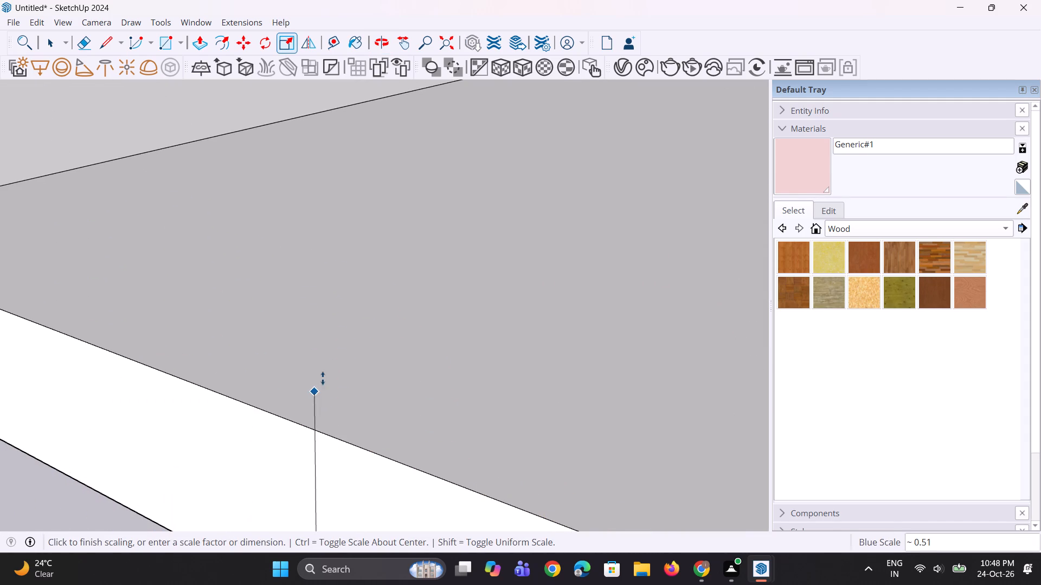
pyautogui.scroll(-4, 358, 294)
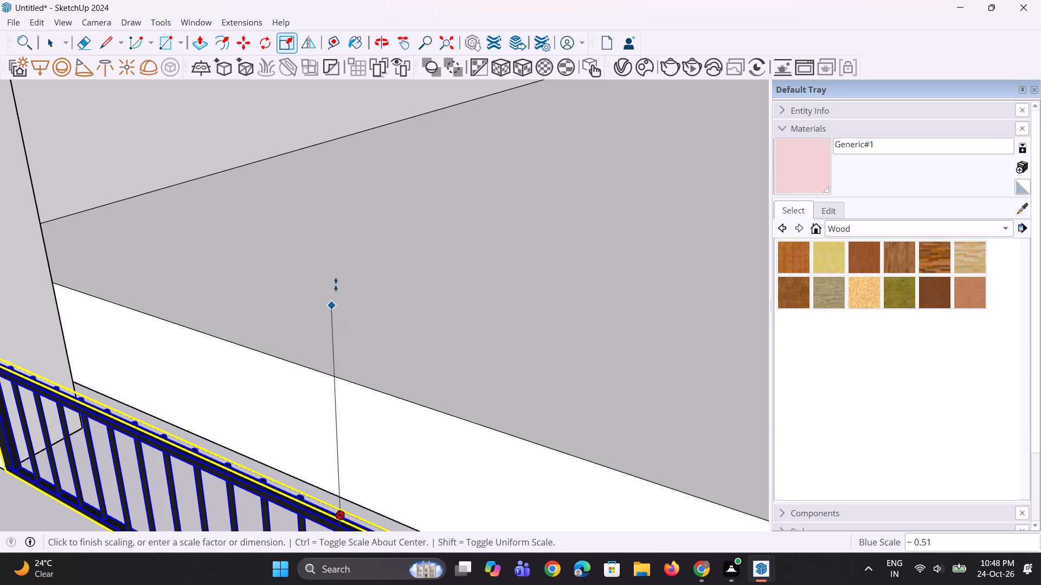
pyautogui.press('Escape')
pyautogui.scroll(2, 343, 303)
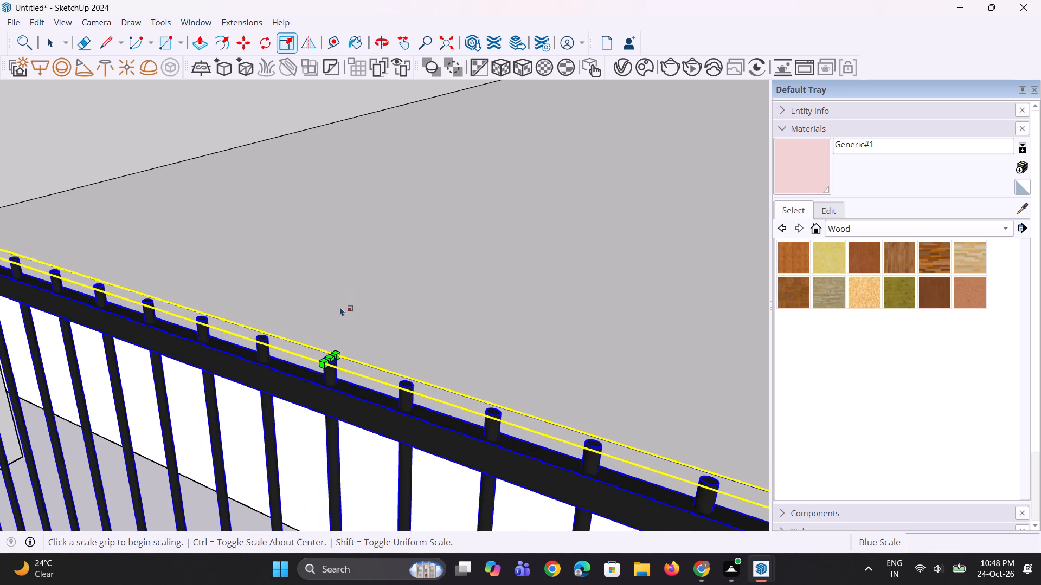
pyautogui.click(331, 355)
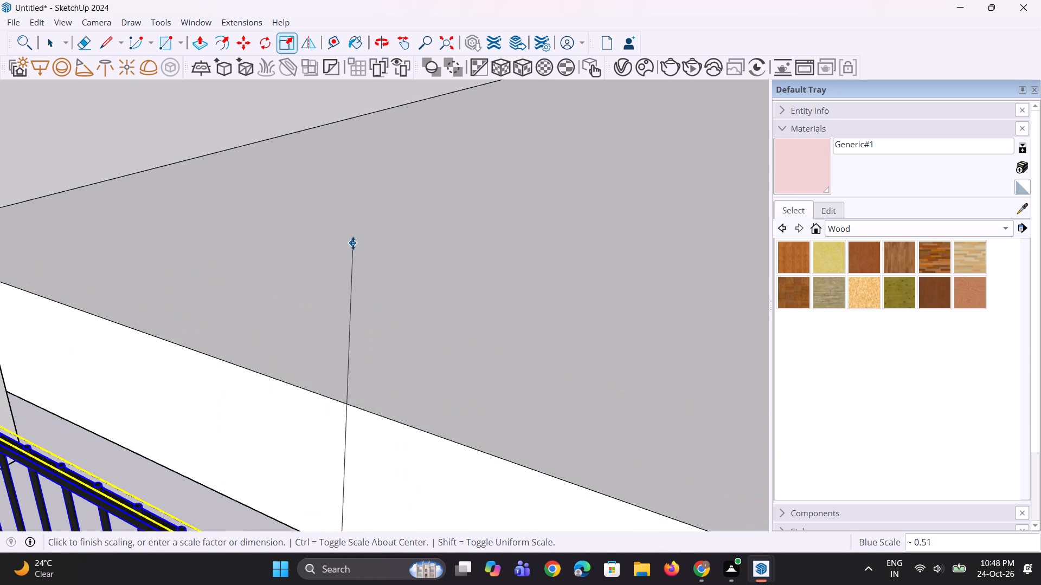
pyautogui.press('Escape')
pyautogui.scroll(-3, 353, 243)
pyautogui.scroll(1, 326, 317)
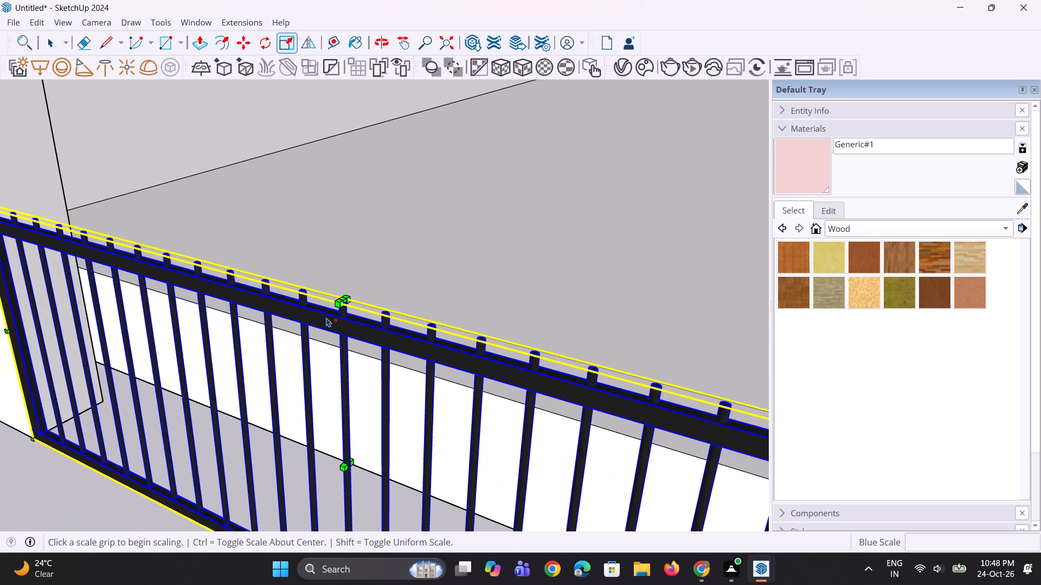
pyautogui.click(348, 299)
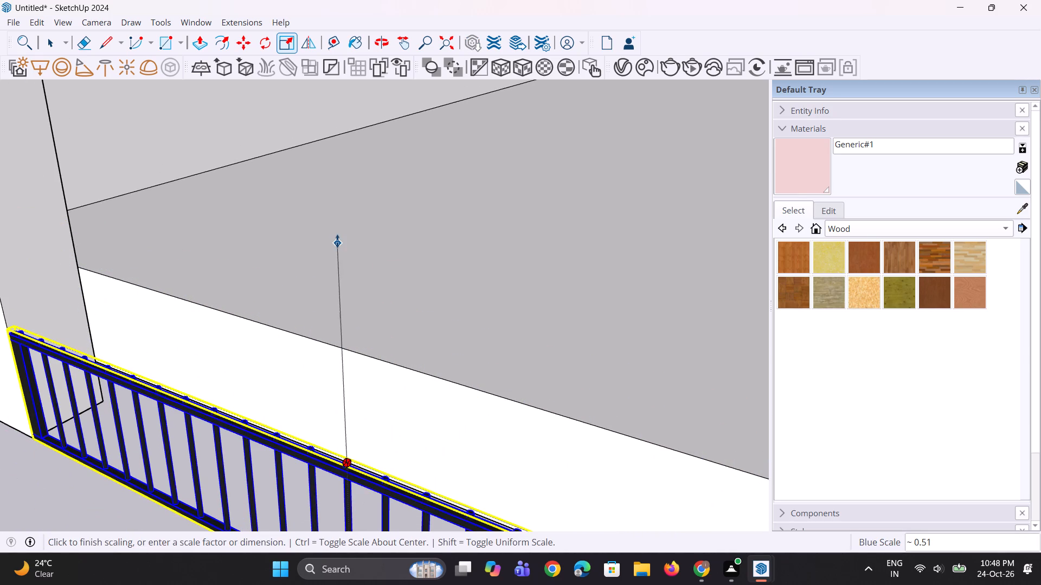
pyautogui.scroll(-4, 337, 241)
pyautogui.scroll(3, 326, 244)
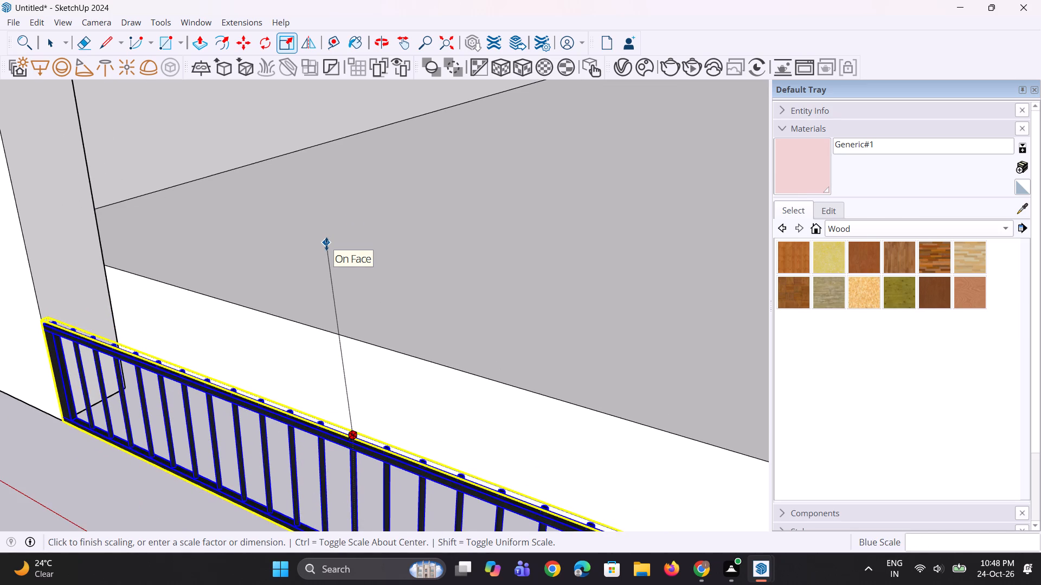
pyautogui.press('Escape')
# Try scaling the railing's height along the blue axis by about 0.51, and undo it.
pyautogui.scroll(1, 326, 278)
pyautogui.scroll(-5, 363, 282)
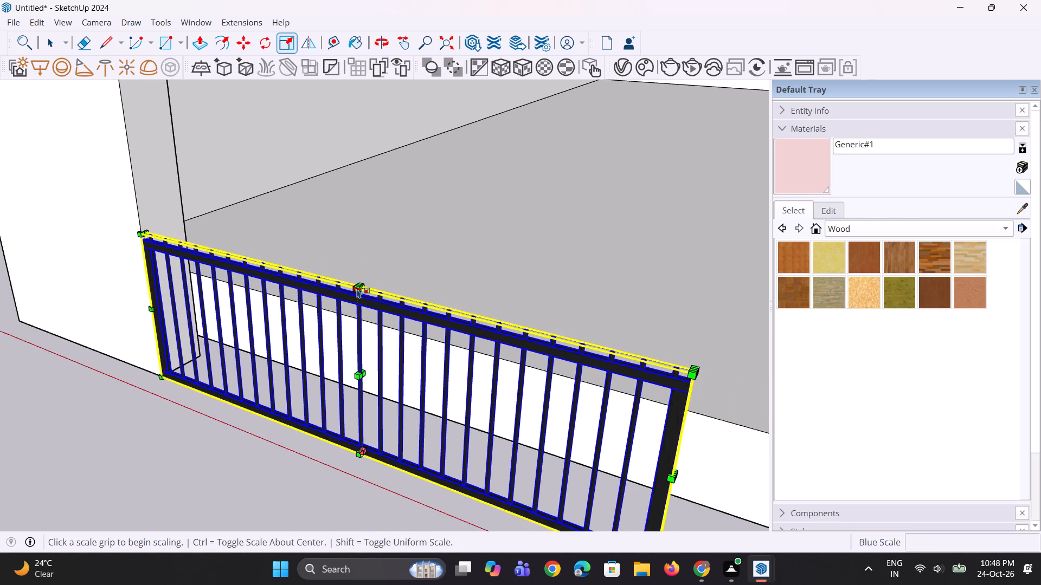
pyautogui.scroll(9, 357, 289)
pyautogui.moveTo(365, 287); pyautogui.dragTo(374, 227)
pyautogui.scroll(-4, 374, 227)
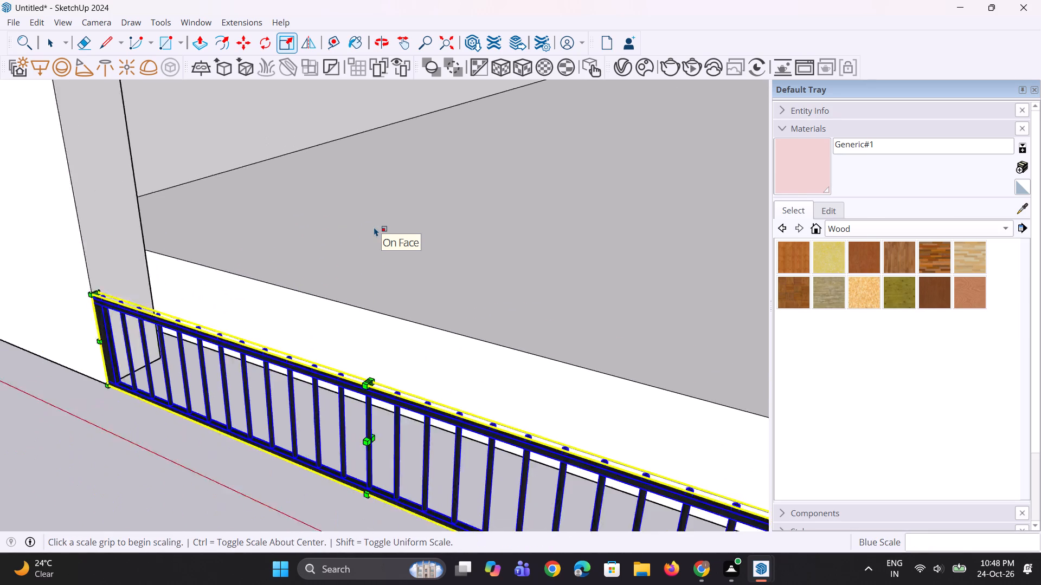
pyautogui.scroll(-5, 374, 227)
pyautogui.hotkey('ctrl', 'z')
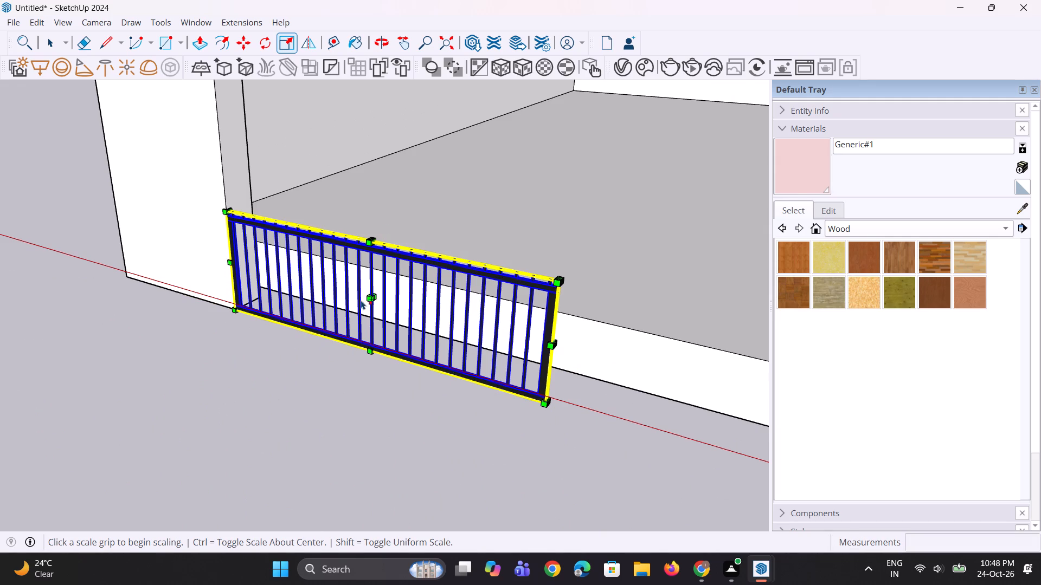
# Scale the railing uniformly by about 0.88 about its lower corner at the short front wall.
pyautogui.scroll(2, 524, 288)
pyautogui.click(568, 281)
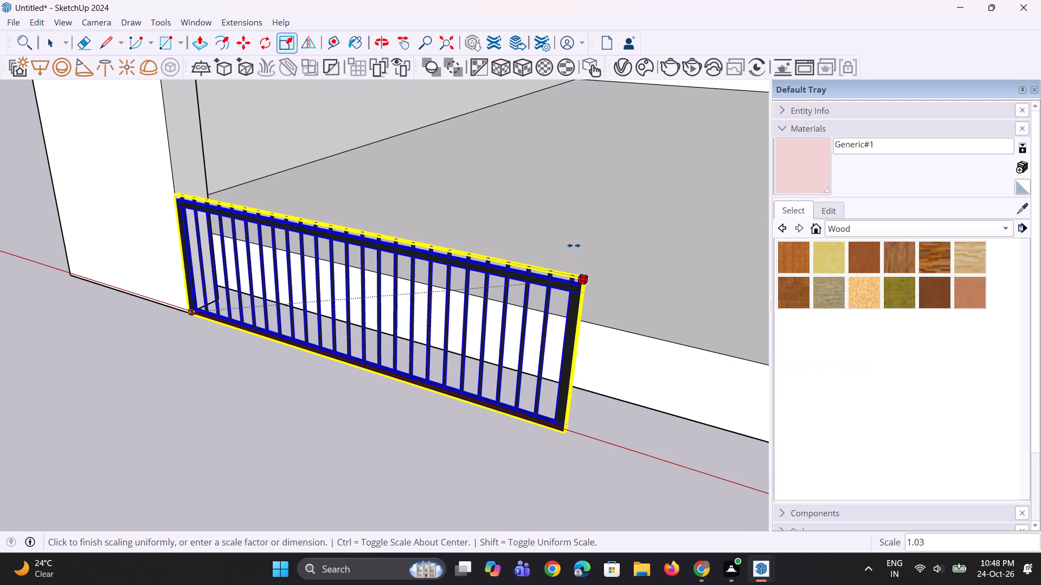
pyautogui.click(495, 258)
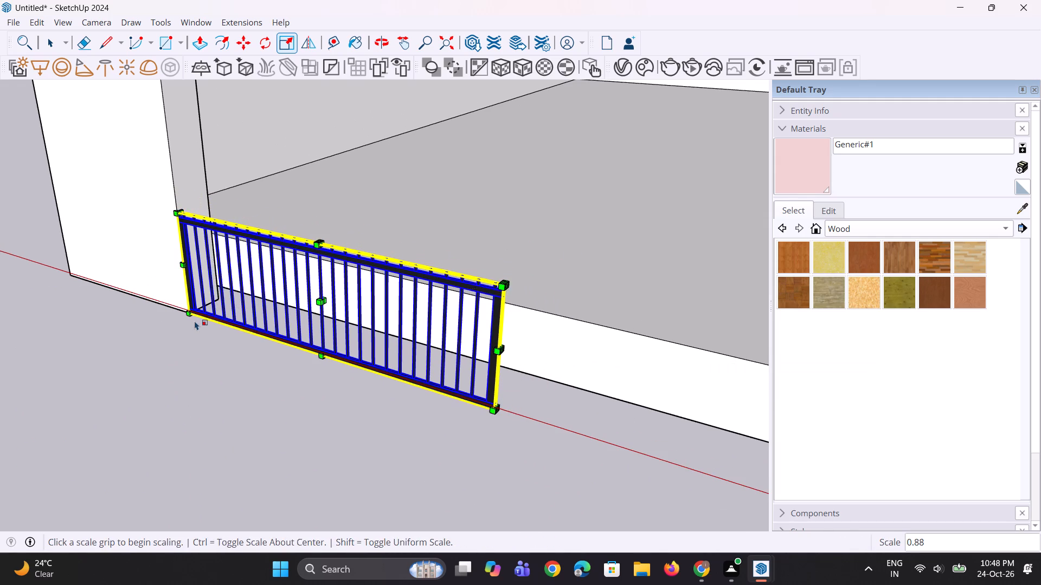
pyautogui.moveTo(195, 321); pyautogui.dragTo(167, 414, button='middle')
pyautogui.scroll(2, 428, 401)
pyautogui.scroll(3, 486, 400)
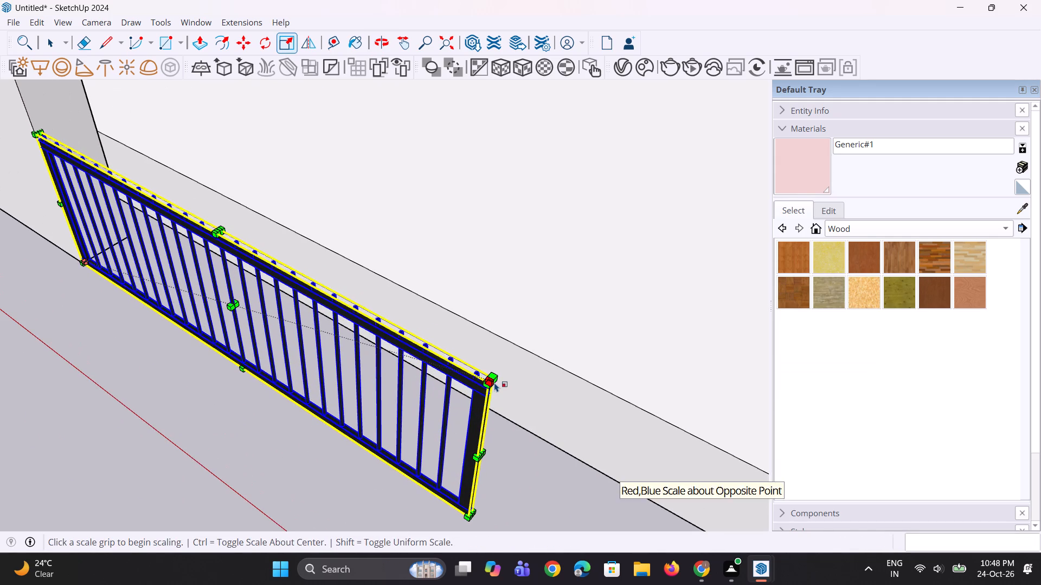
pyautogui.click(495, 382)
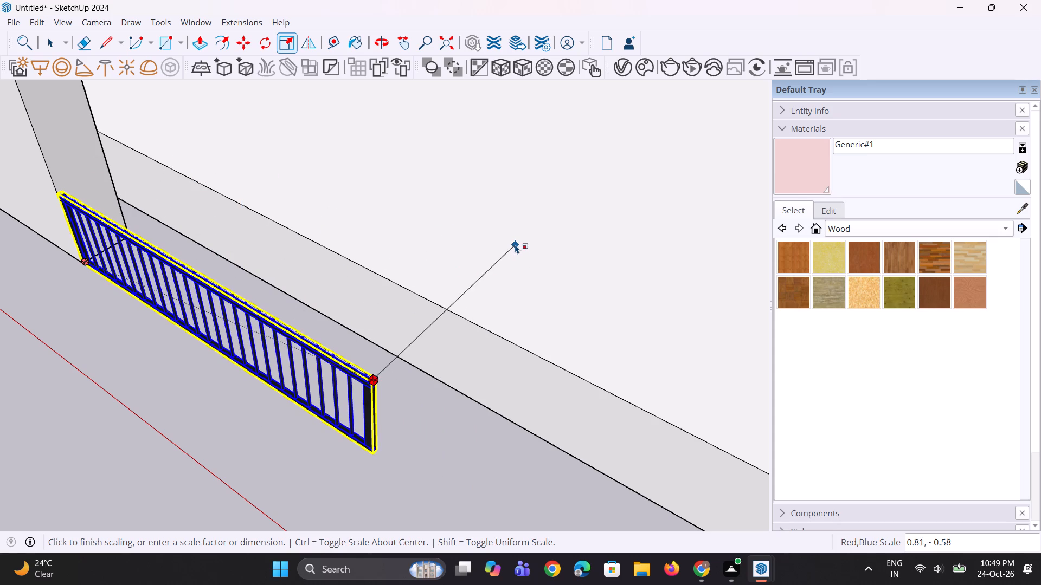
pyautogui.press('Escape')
# Scale the railing's height by about 1.48 from its free upper corner, keeping the red-axis factor at 1.00.
pyautogui.scroll(-4, 401, 323)
pyautogui.moveTo(389, 334); pyautogui.dragTo(361, 336, button='middle')
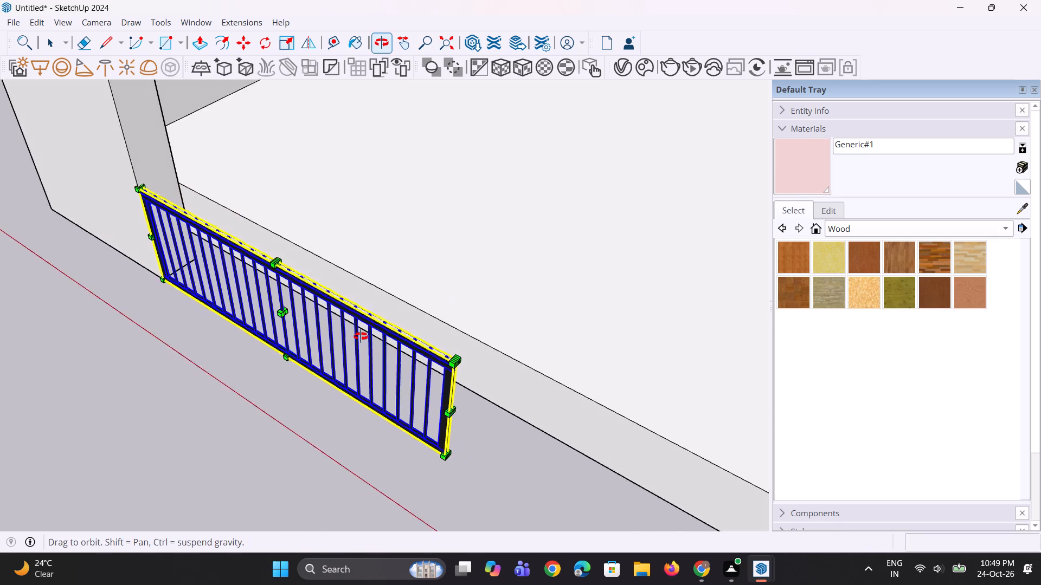
pyautogui.moveTo(361, 336); pyautogui.dragTo(152, 305, button='middle')
pyautogui.scroll(5, 250, 323)
pyautogui.click(227, 299)
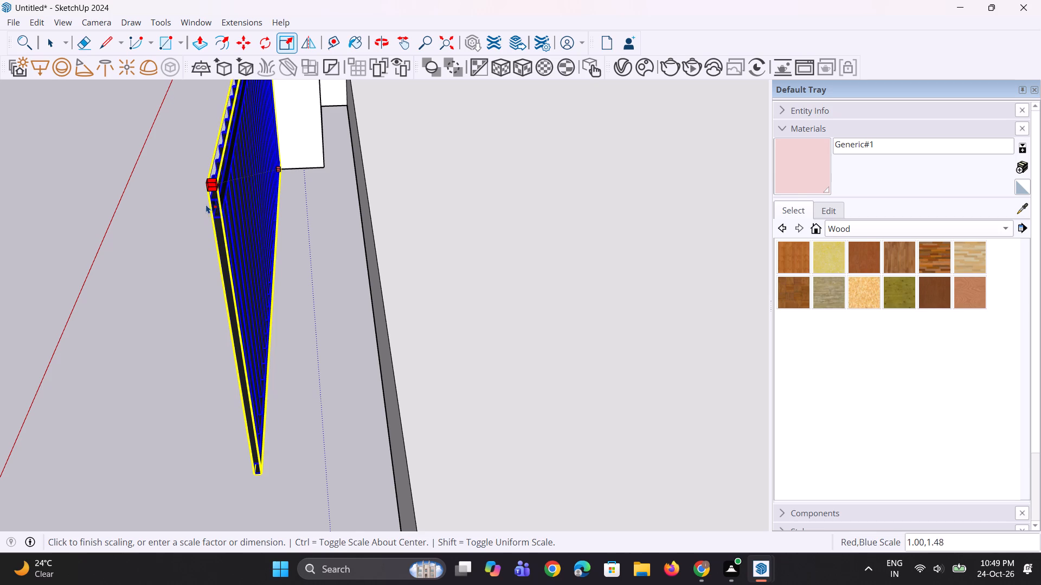
pyautogui.click(205, 199)
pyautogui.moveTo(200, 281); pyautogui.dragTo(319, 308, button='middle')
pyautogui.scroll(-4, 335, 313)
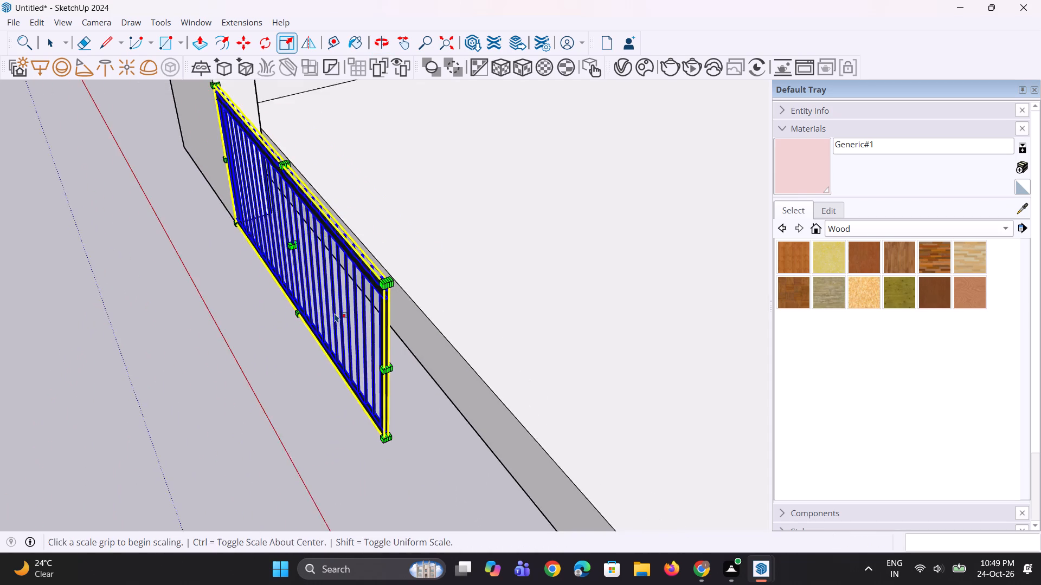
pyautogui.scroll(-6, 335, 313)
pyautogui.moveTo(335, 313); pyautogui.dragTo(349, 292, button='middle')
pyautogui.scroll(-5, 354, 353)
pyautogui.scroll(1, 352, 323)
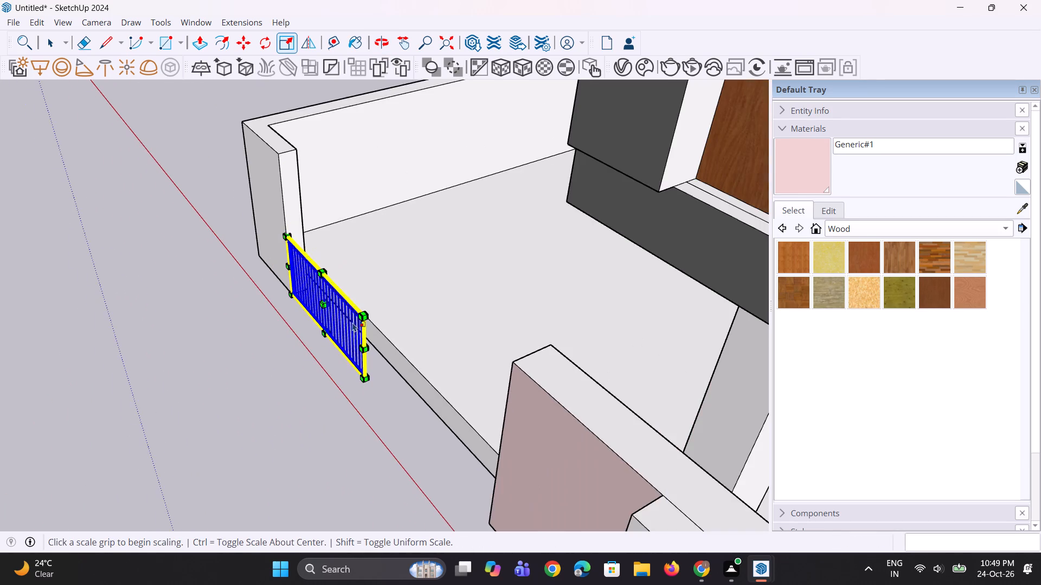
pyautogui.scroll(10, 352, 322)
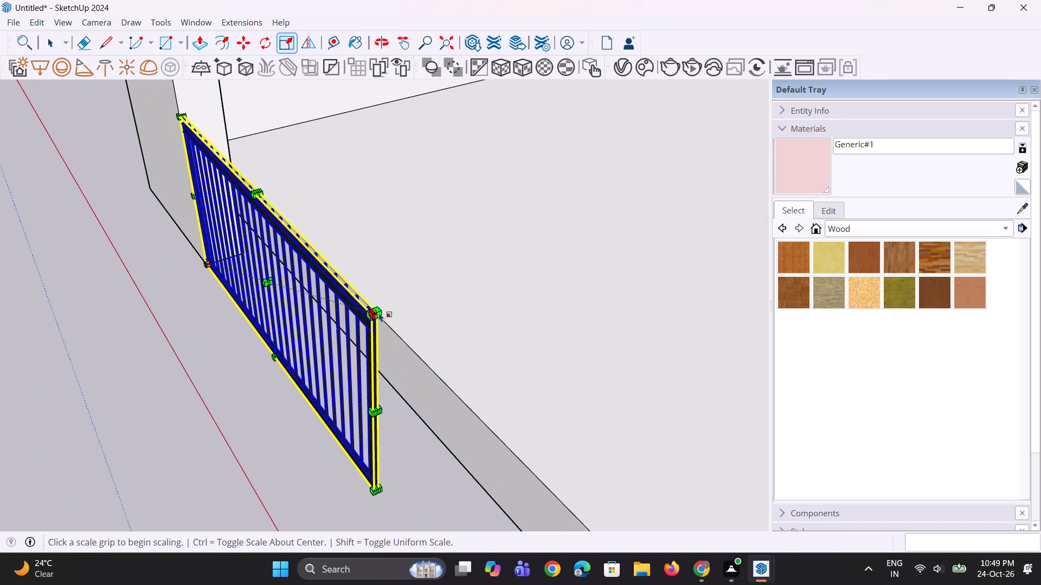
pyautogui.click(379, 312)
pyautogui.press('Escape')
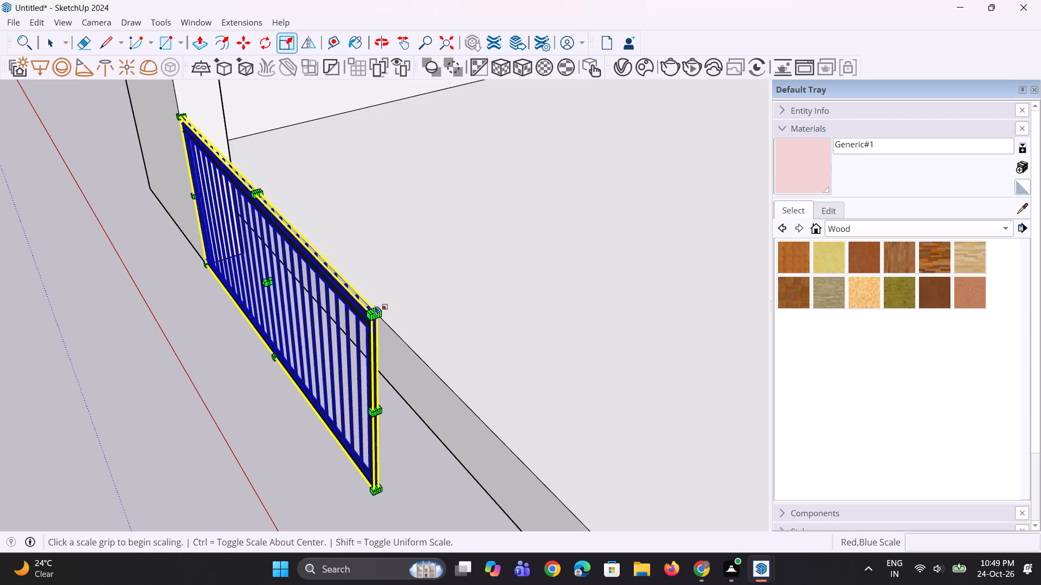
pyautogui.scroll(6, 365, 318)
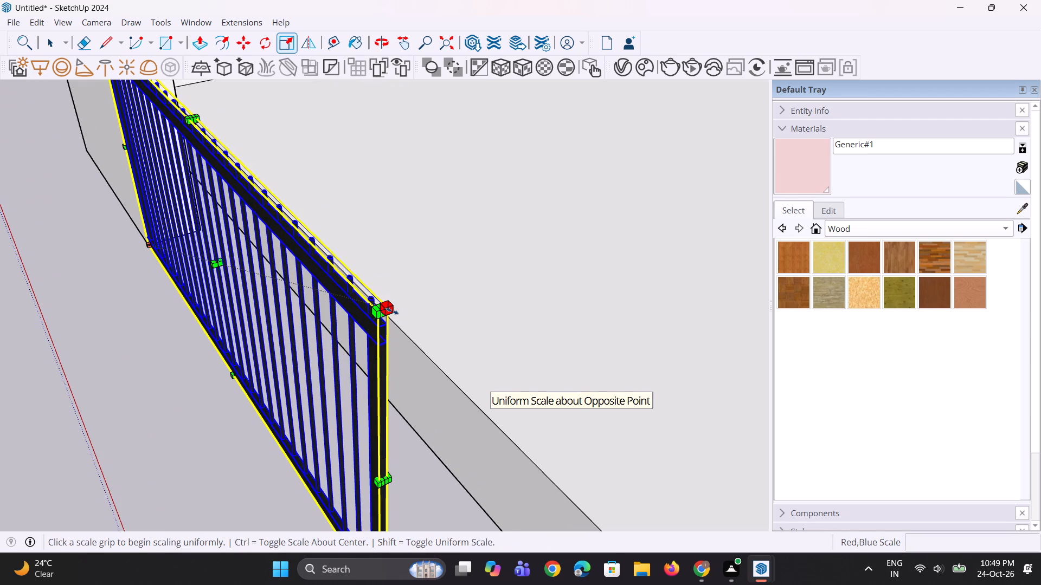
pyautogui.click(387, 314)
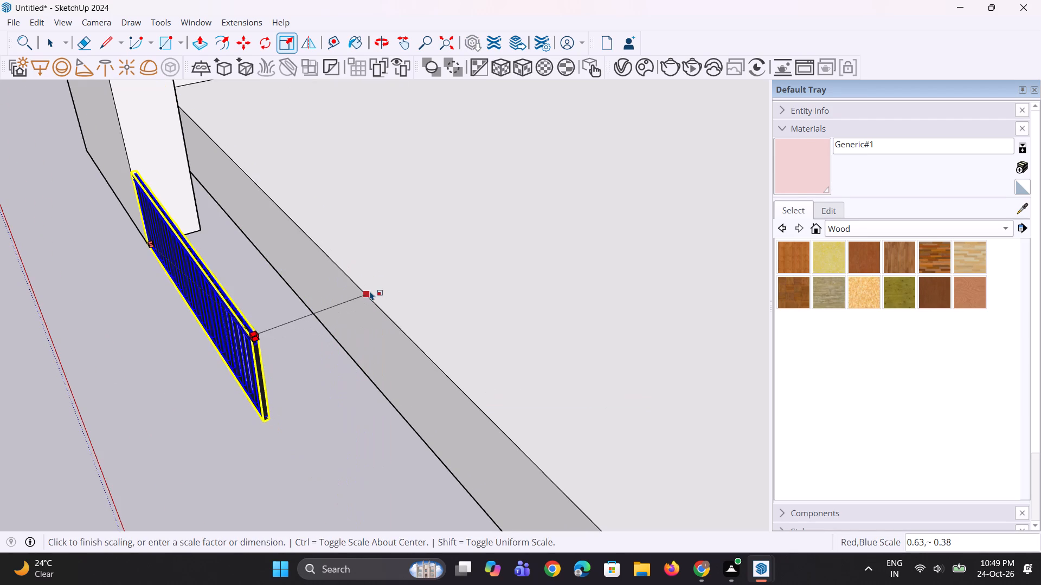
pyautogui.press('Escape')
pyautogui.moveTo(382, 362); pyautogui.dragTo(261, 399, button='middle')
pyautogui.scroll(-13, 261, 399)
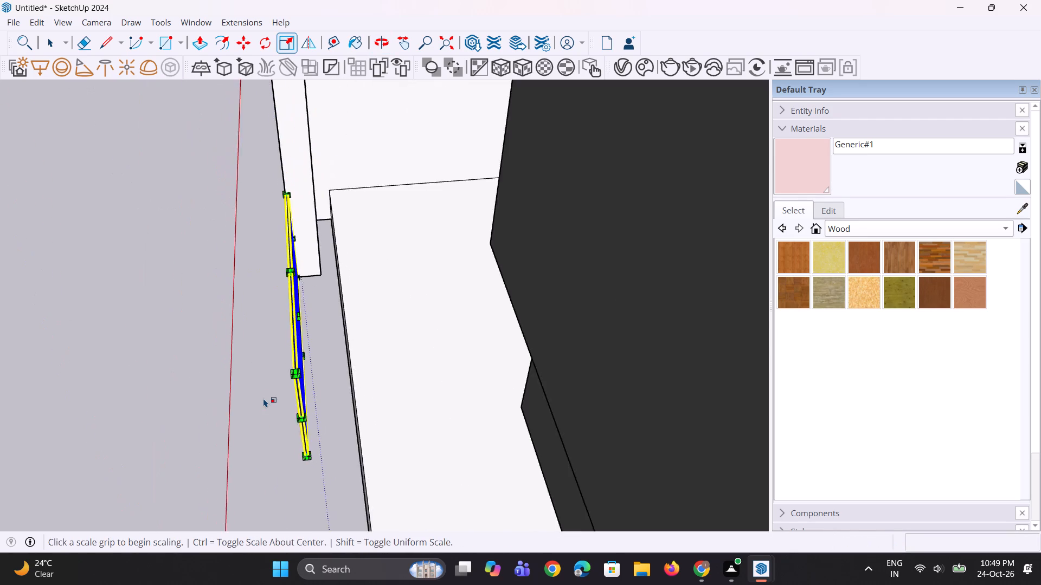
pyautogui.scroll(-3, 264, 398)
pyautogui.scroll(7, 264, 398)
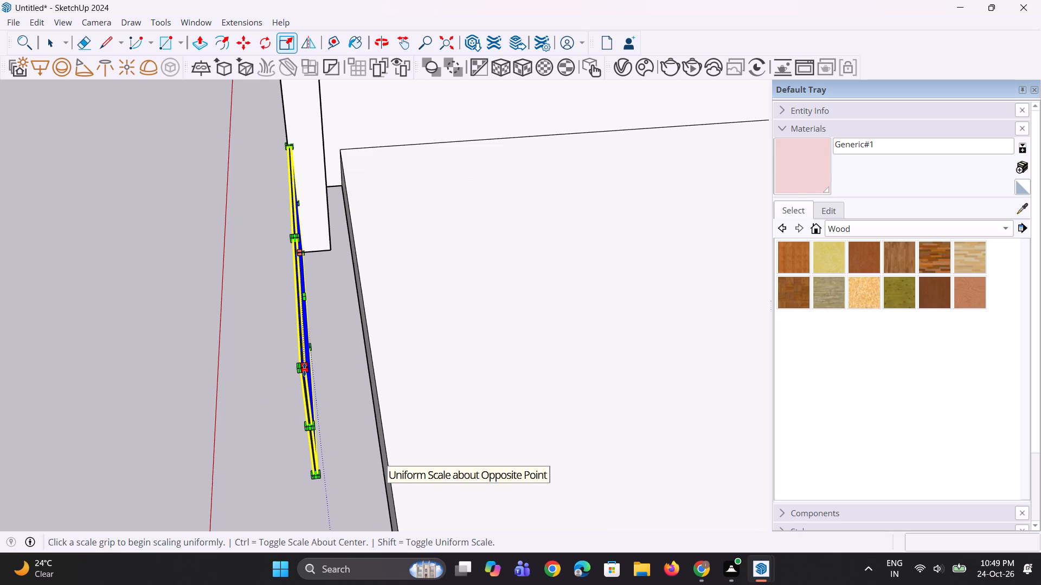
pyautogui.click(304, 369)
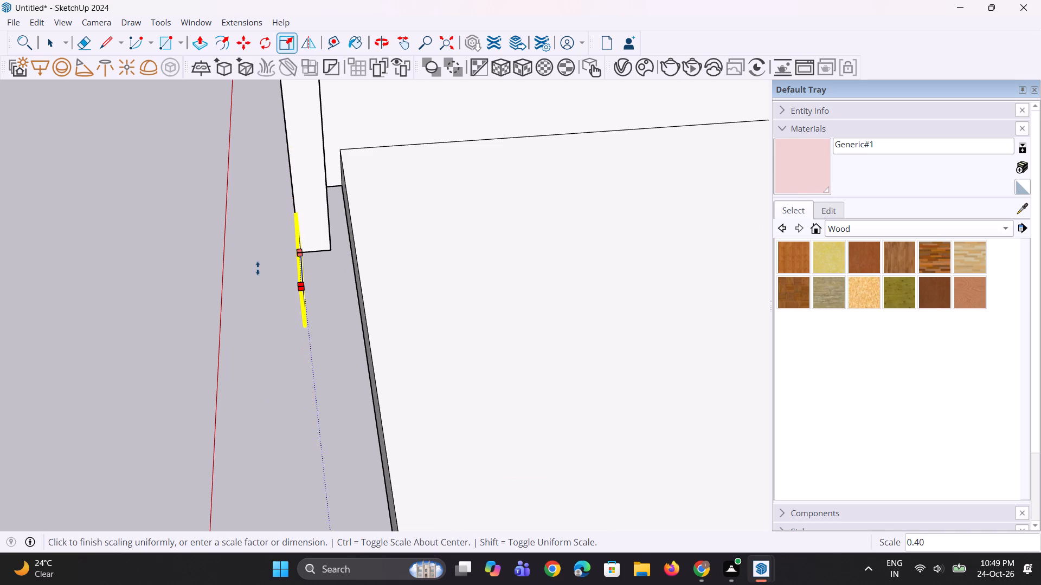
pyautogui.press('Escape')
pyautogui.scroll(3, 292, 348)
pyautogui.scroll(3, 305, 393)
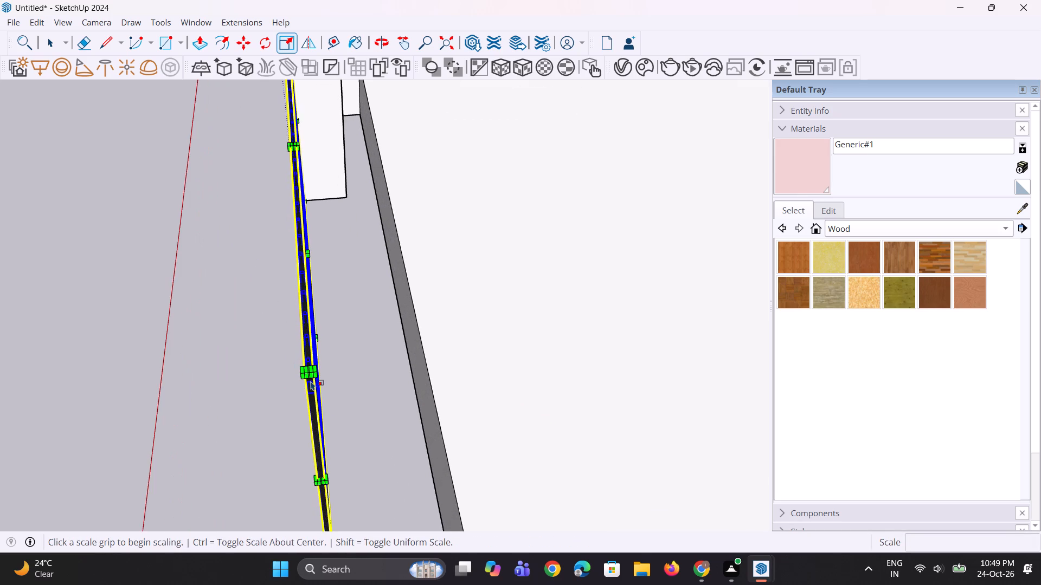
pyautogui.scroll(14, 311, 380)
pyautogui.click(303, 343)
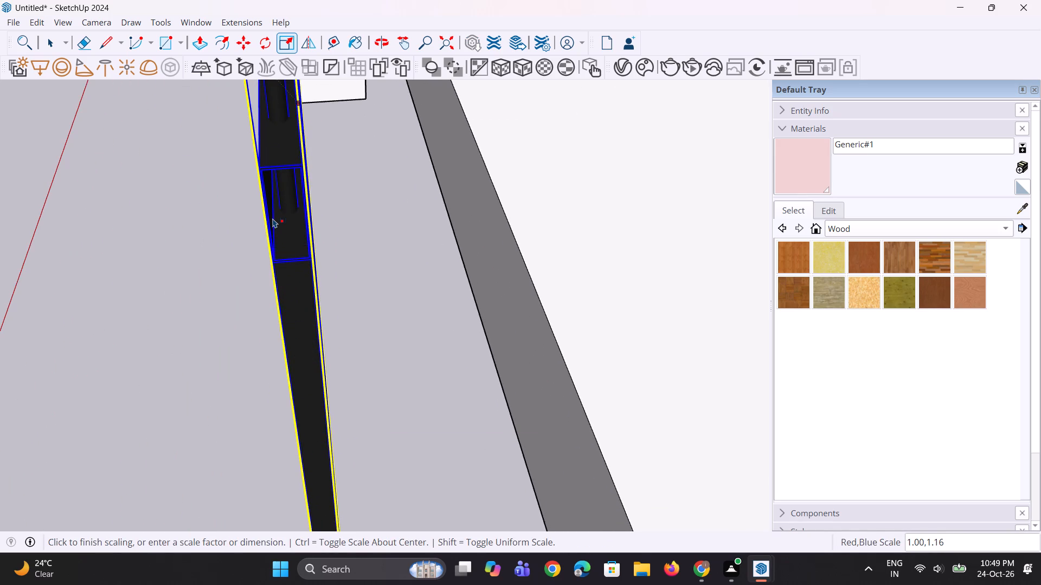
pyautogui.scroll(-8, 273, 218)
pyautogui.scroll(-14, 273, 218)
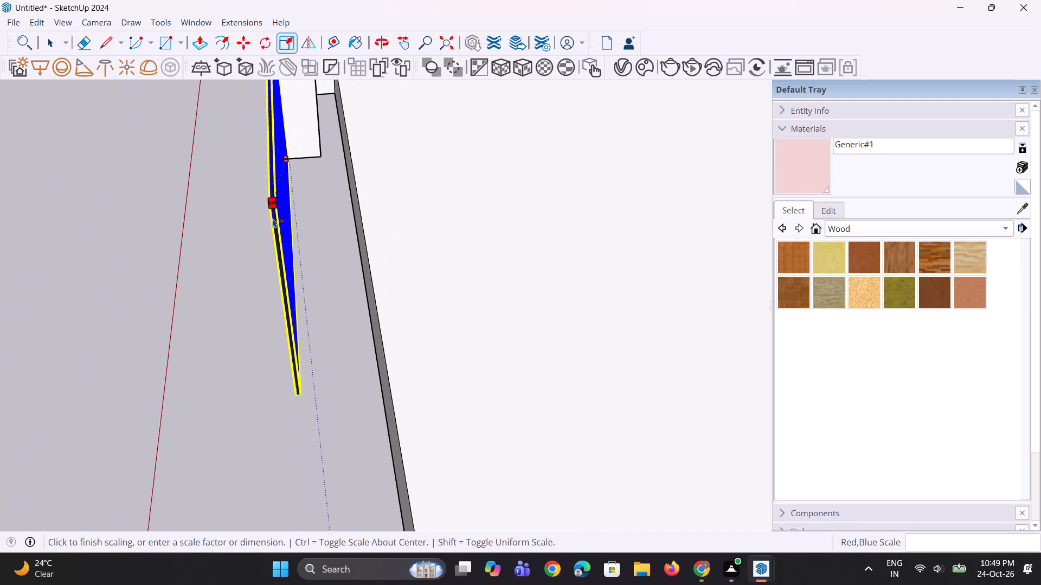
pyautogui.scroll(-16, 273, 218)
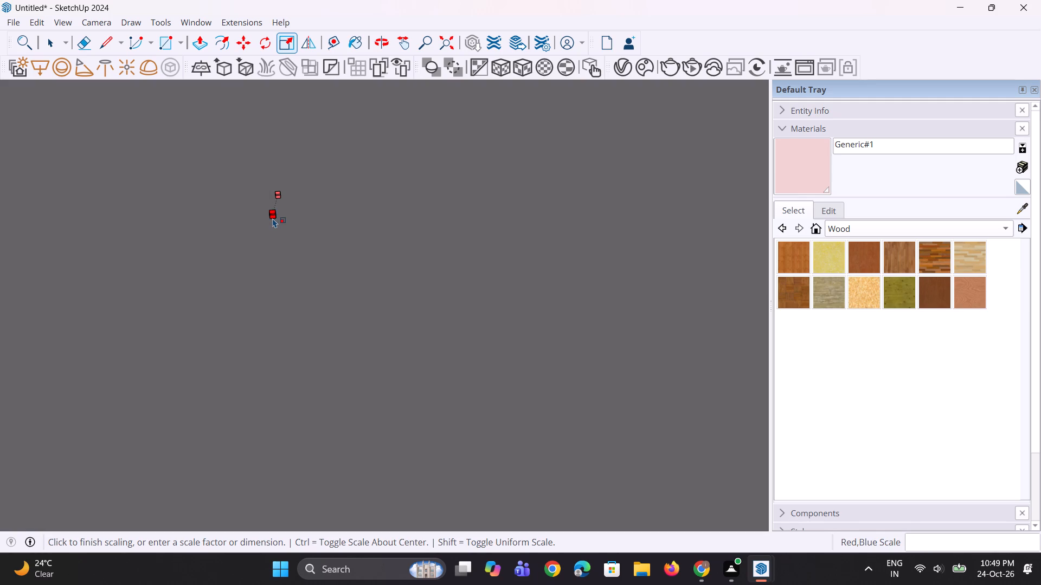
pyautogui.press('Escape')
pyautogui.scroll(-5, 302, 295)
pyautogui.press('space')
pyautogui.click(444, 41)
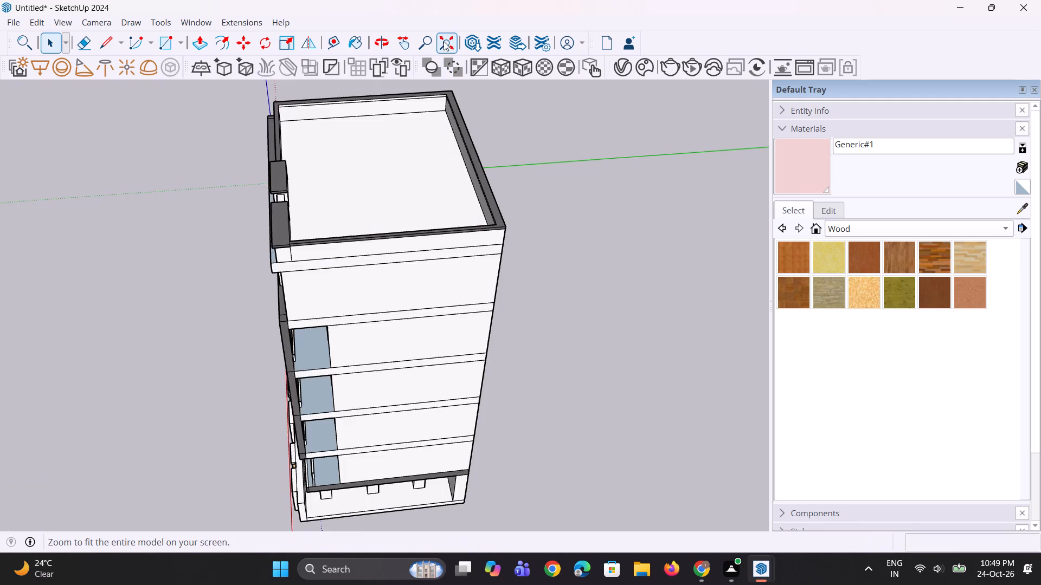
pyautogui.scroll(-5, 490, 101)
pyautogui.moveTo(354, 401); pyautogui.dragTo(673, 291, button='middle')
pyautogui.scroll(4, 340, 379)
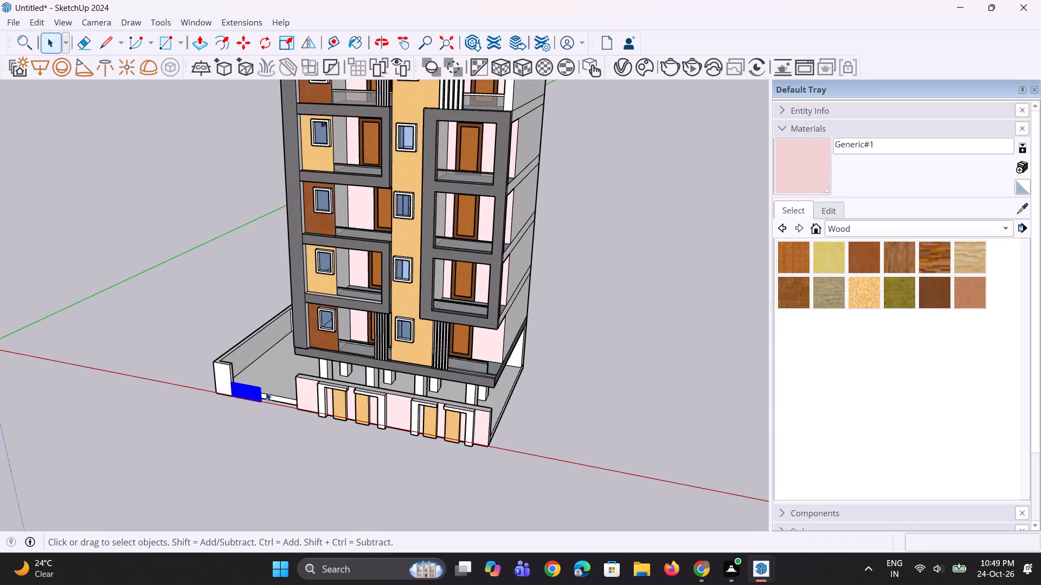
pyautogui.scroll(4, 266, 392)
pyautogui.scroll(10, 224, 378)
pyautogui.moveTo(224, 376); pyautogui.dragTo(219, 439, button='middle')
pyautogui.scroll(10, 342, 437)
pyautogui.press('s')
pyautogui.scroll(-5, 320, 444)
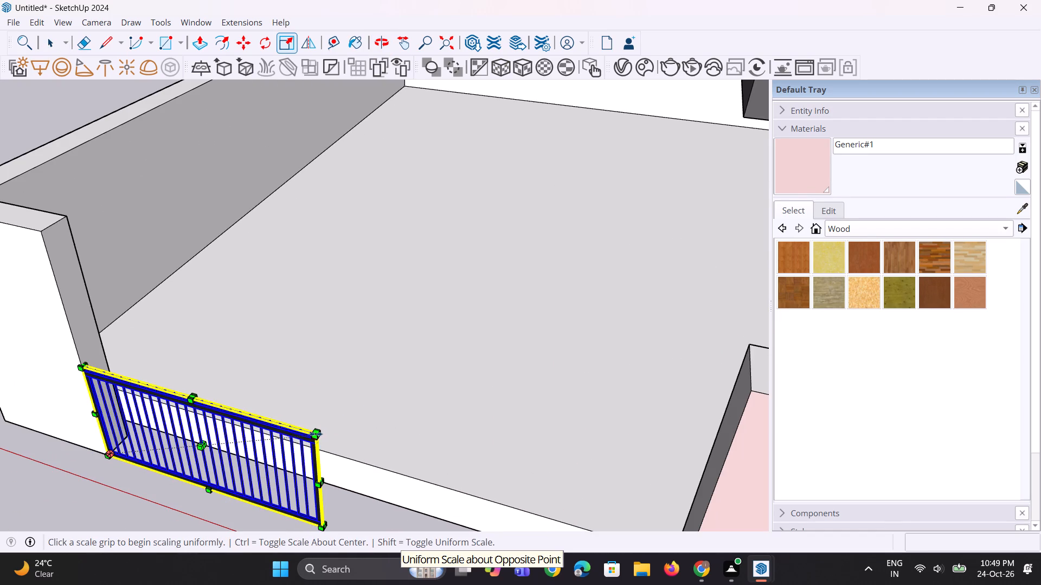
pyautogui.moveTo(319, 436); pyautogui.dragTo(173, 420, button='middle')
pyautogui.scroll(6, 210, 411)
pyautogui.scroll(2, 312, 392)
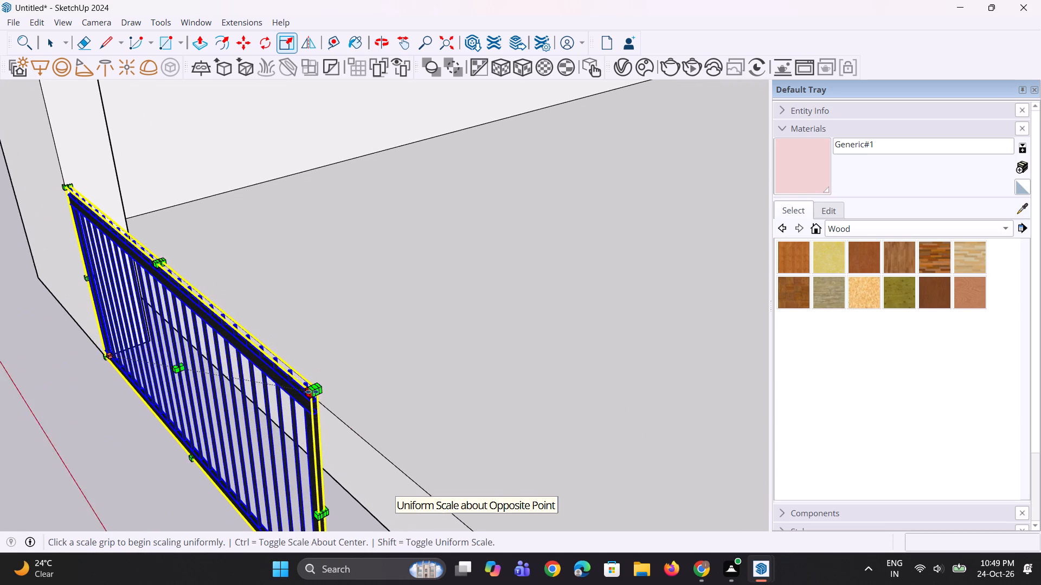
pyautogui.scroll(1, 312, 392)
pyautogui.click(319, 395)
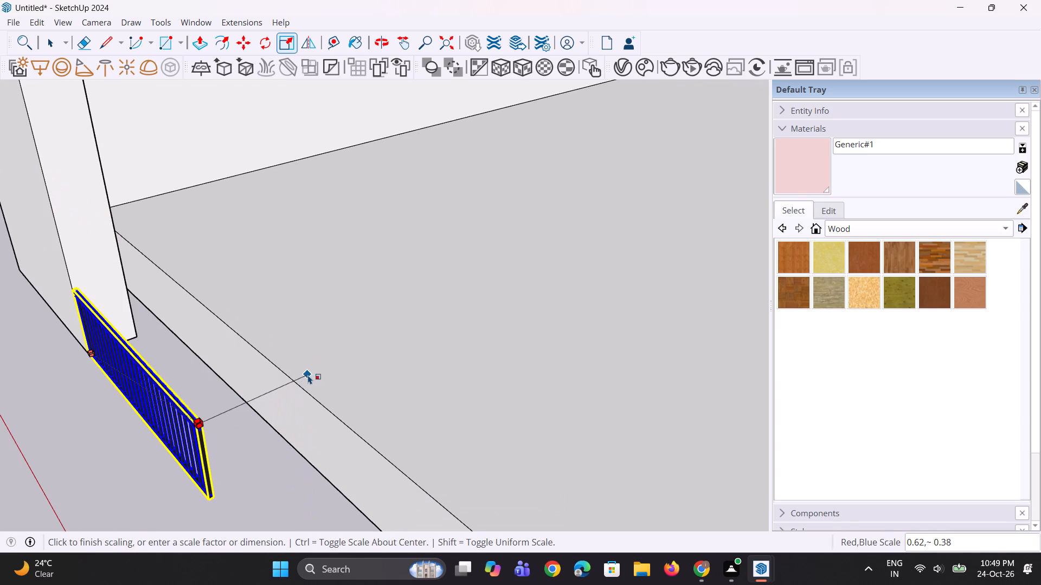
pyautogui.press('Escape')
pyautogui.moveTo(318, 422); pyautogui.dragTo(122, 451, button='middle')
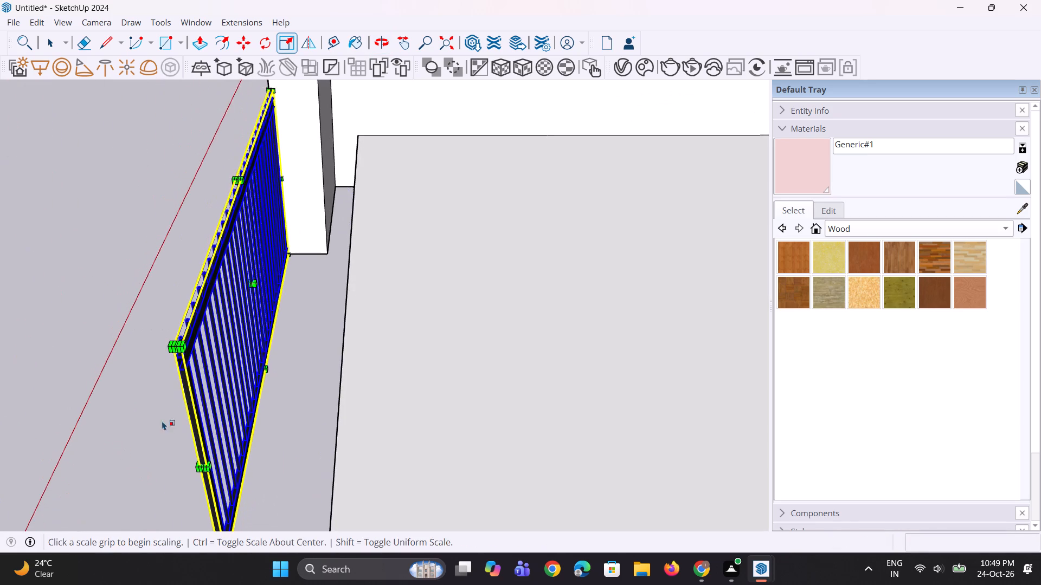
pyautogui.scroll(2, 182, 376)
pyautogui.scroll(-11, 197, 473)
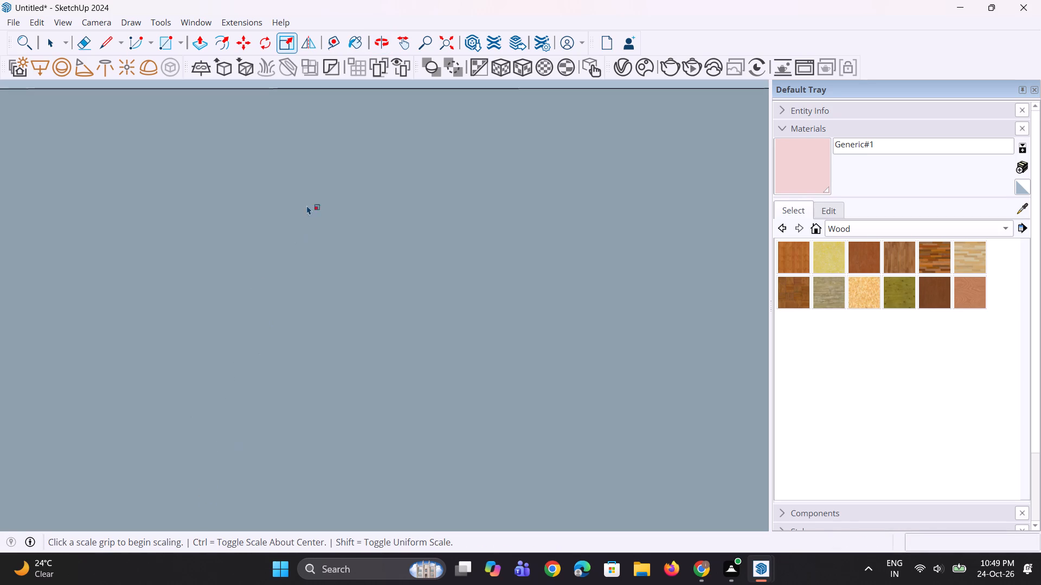
# Scale the railing's height by about 1.88 from its free upper edge, keeping the red-axis factor at 1.00.
pyautogui.click(457, 42)
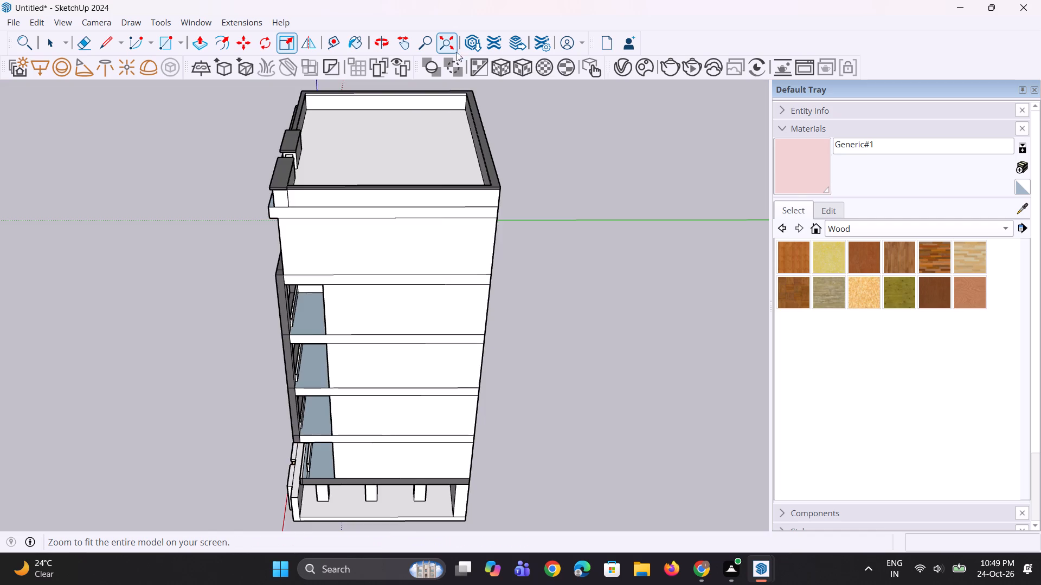
pyautogui.scroll(-4, 436, 204)
pyautogui.scroll(8, 303, 290)
pyautogui.moveTo(407, 362); pyautogui.dragTo(1040, 398, button='middle')
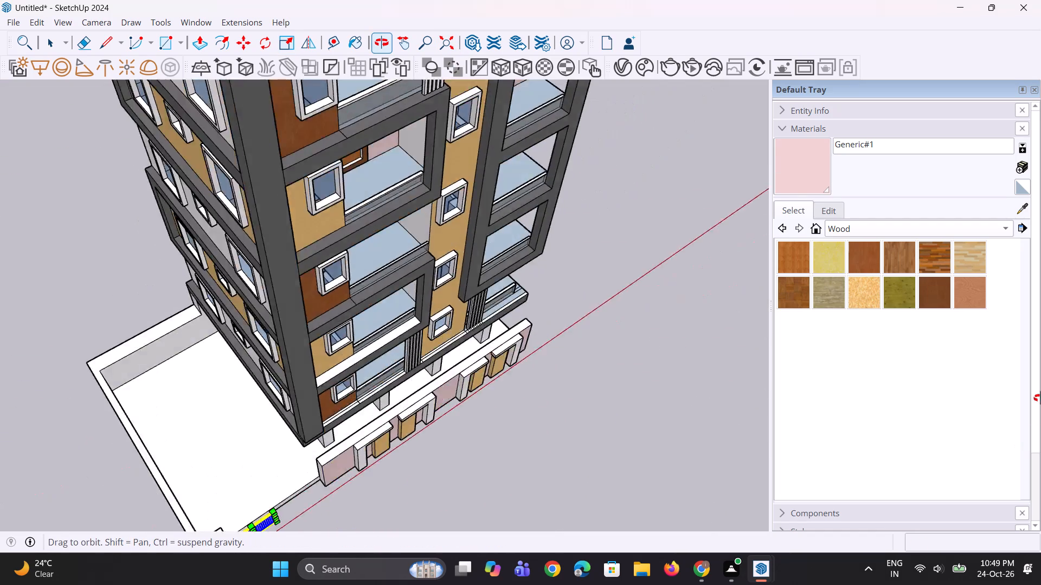
pyautogui.moveTo(1040, 398); pyautogui.dragTo(1040, 394, button='middle')
pyautogui.scroll(2, 93, 563)
pyautogui.moveTo(93, 563); pyautogui.dragTo(465, 471, button='middle')
pyautogui.moveTo(475, 434); pyautogui.dragTo(727, 350, button='middle')
pyautogui.scroll(1, 483, 431)
pyautogui.scroll(-3, 499, 228)
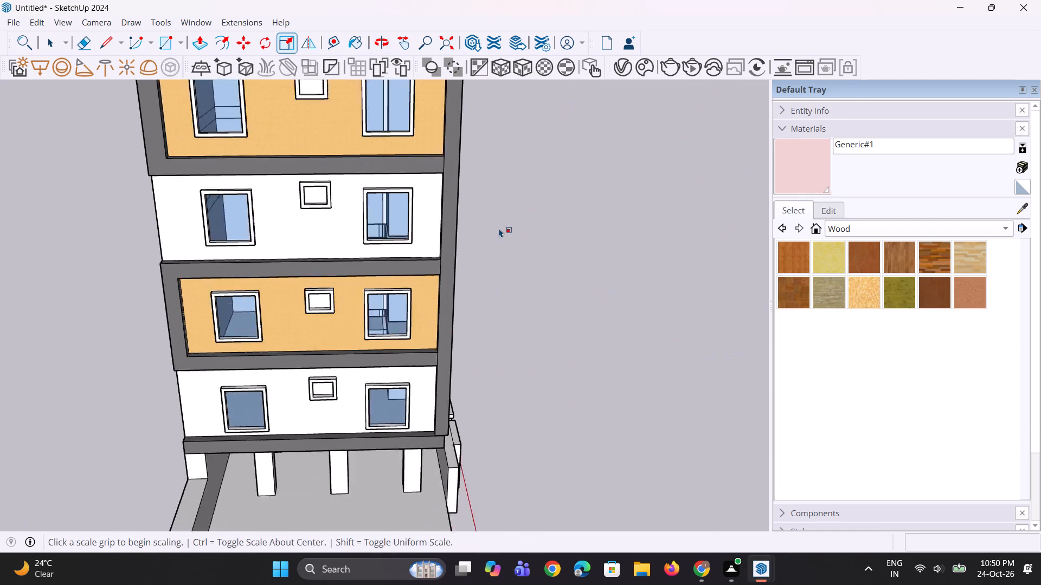
pyautogui.scroll(-7, 499, 228)
pyautogui.moveTo(471, 323); pyautogui.dragTo(498, 427, button='middle')
pyautogui.scroll(14, 498, 427)
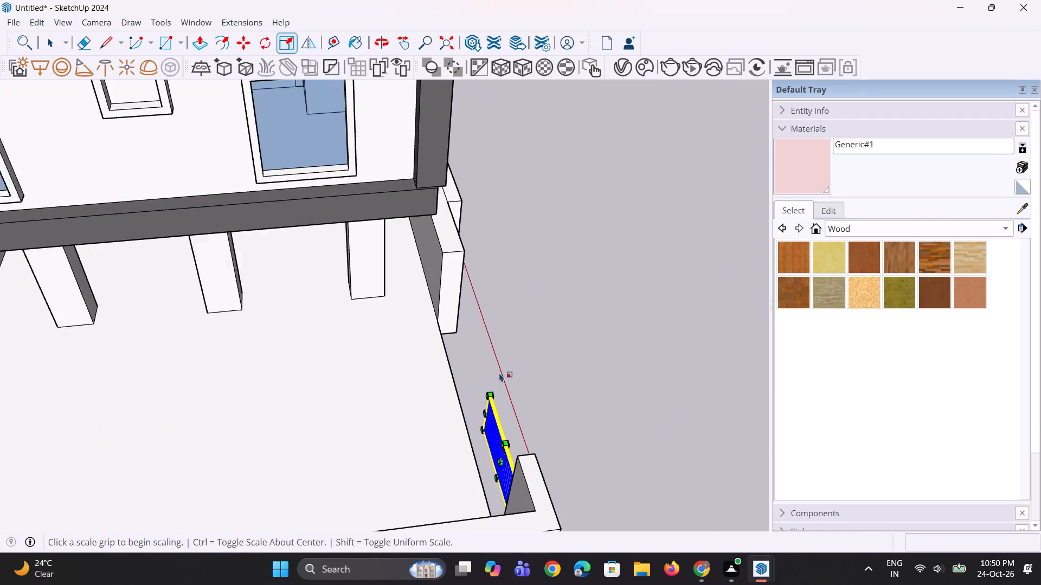
pyautogui.scroll(13, 499, 373)
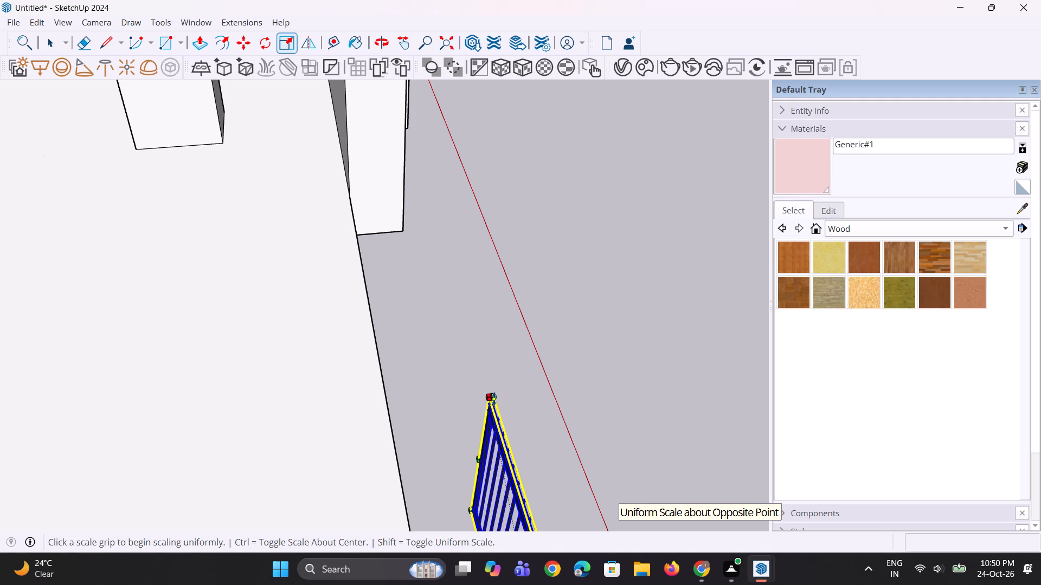
pyautogui.click(494, 399)
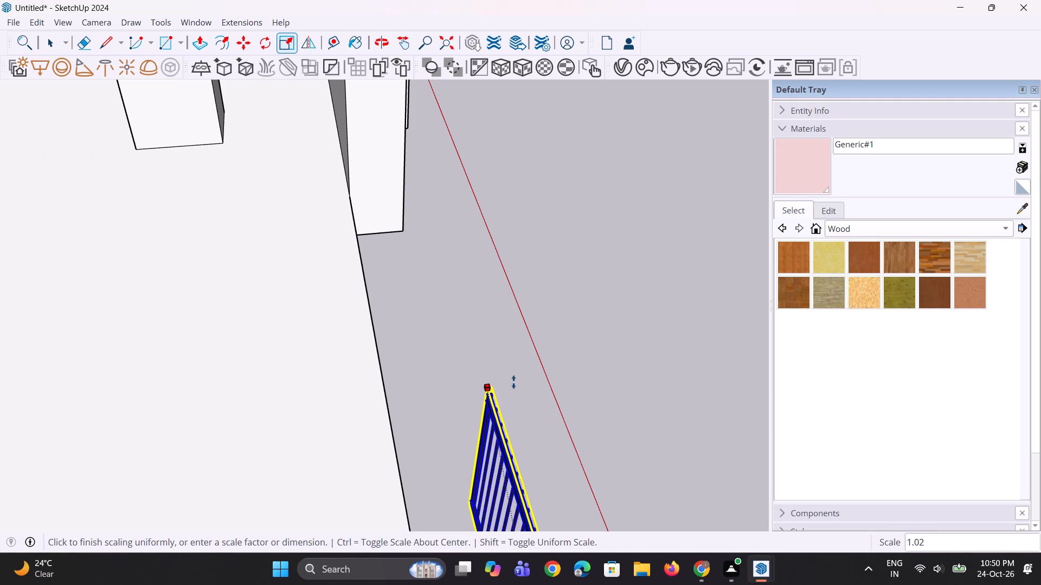
pyautogui.press('Escape')
pyautogui.scroll(5, 506, 386)
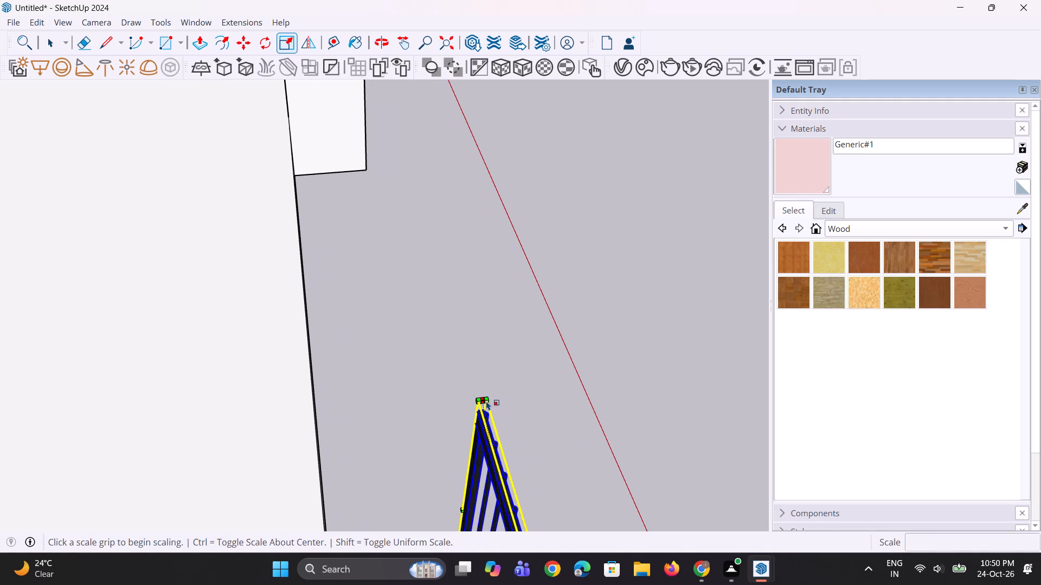
pyautogui.click(486, 400)
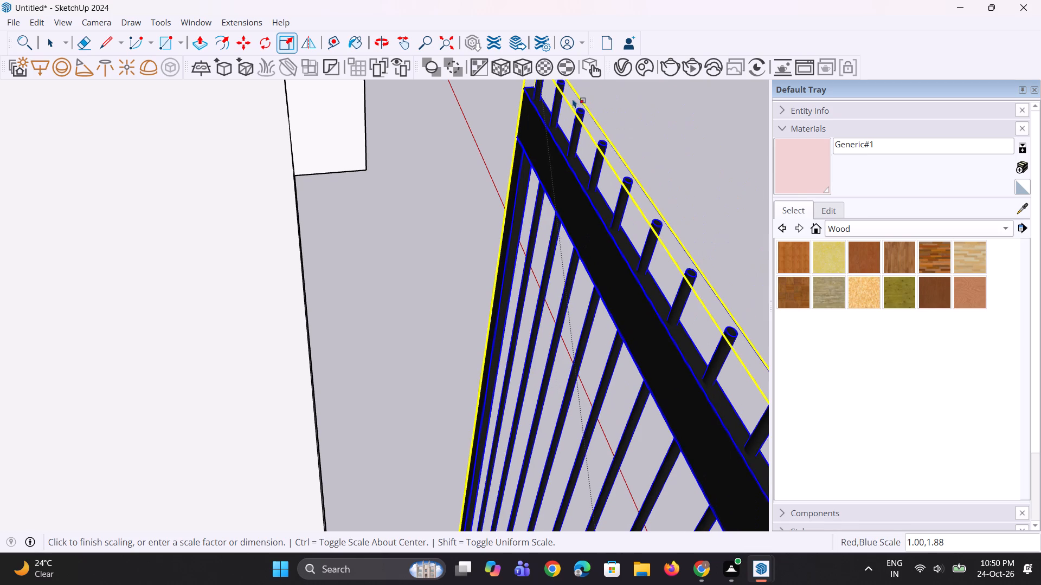
pyautogui.click(573, 99)
# Scale the railing's height further by about 1.21 from its free upper edge, keeping the red-axis factor at 1.00.
pyautogui.scroll(-13, 397, 368)
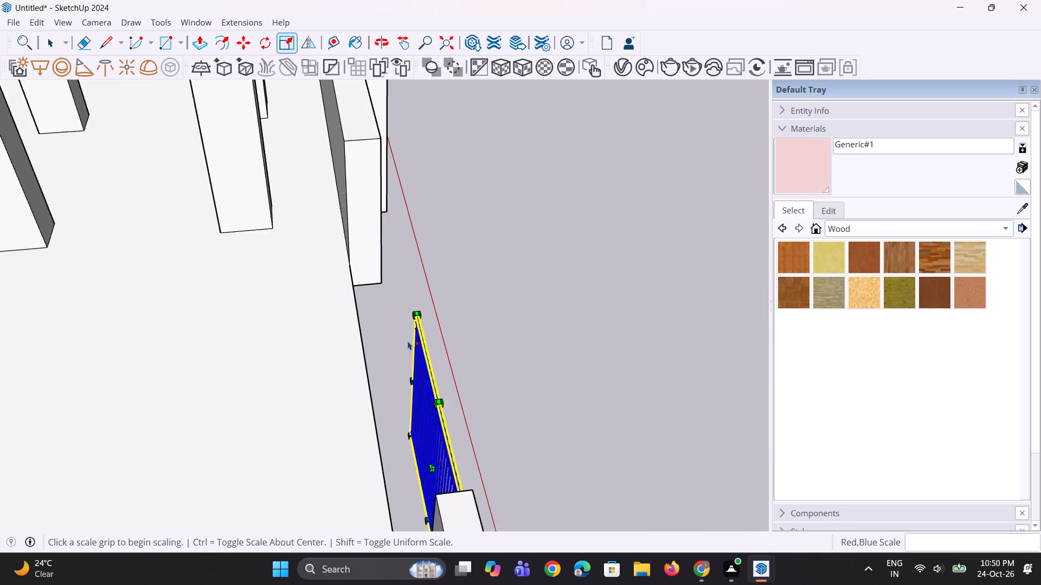
pyautogui.scroll(6, 408, 313)
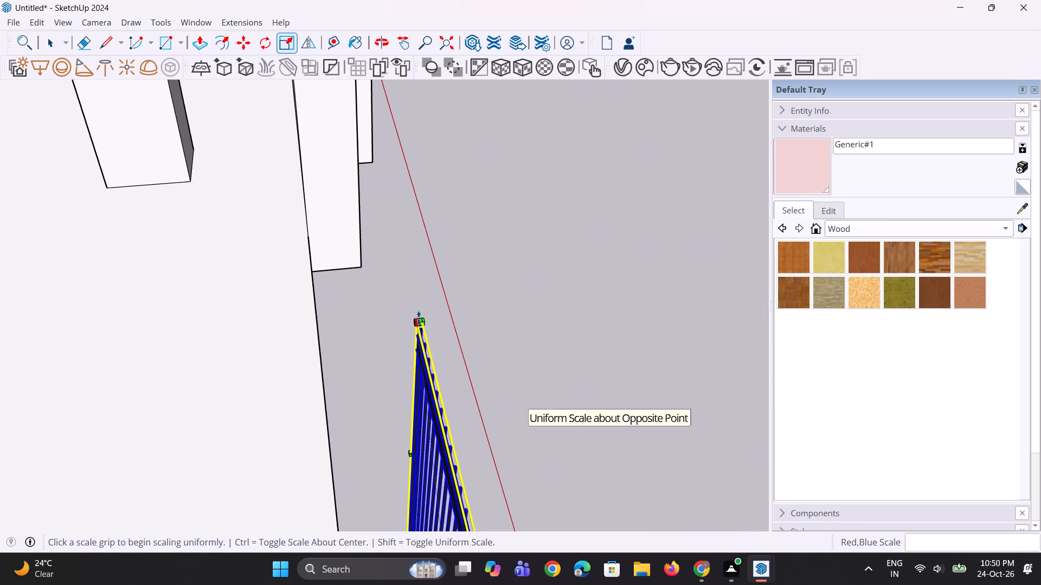
pyautogui.scroll(5, 419, 318)
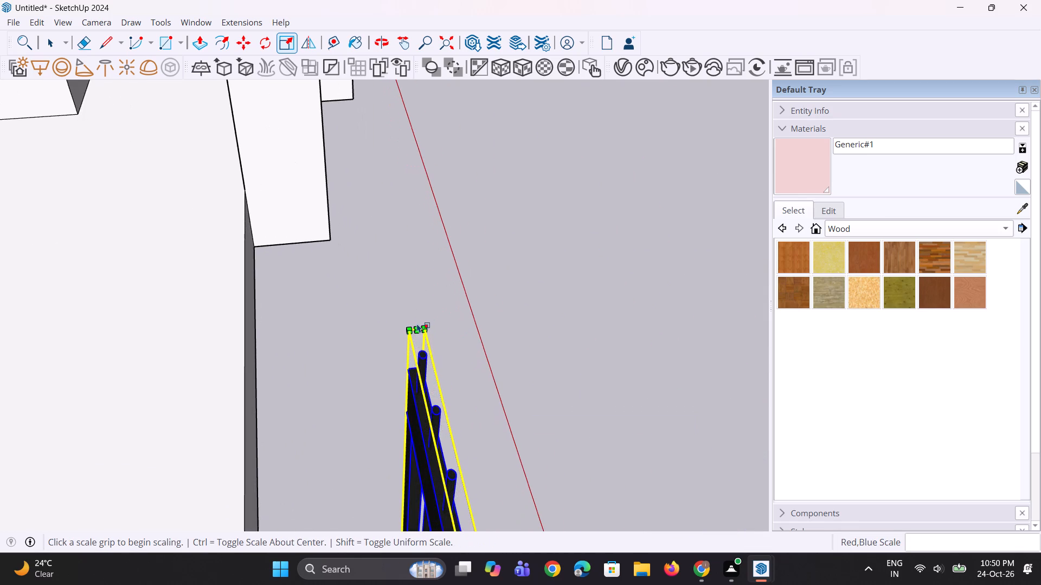
pyautogui.click(417, 331)
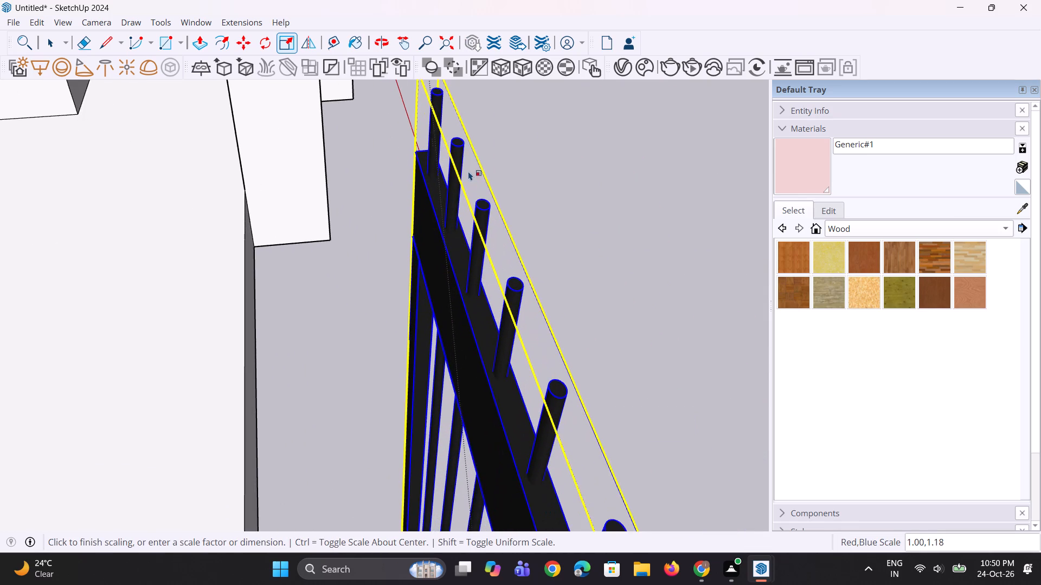
pyautogui.click(465, 83)
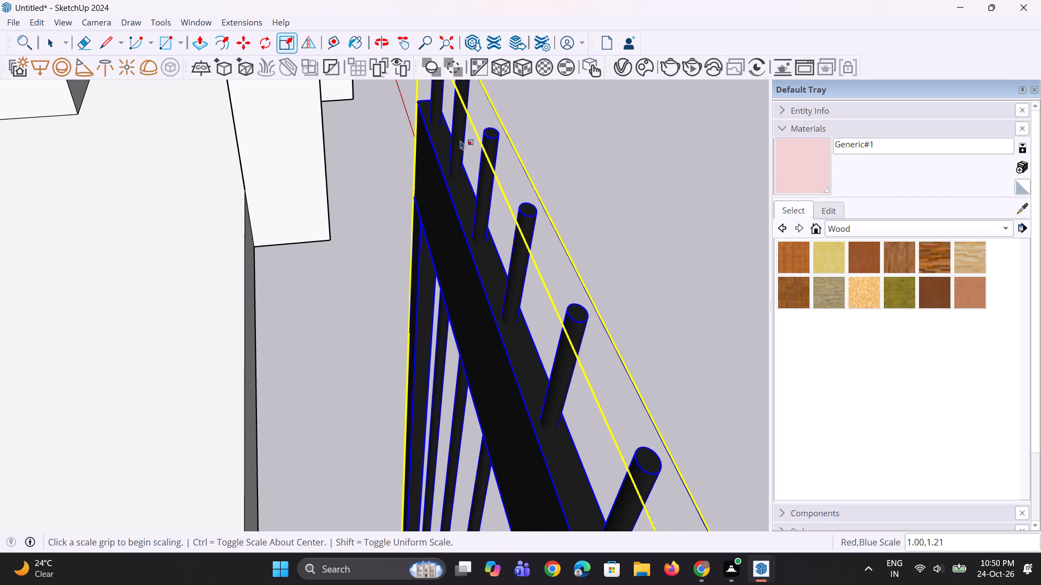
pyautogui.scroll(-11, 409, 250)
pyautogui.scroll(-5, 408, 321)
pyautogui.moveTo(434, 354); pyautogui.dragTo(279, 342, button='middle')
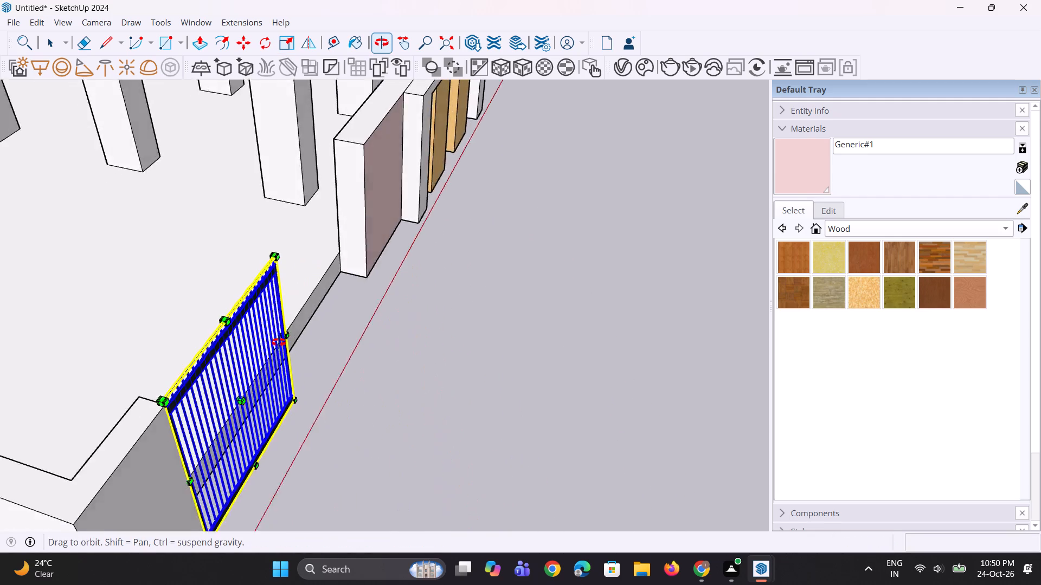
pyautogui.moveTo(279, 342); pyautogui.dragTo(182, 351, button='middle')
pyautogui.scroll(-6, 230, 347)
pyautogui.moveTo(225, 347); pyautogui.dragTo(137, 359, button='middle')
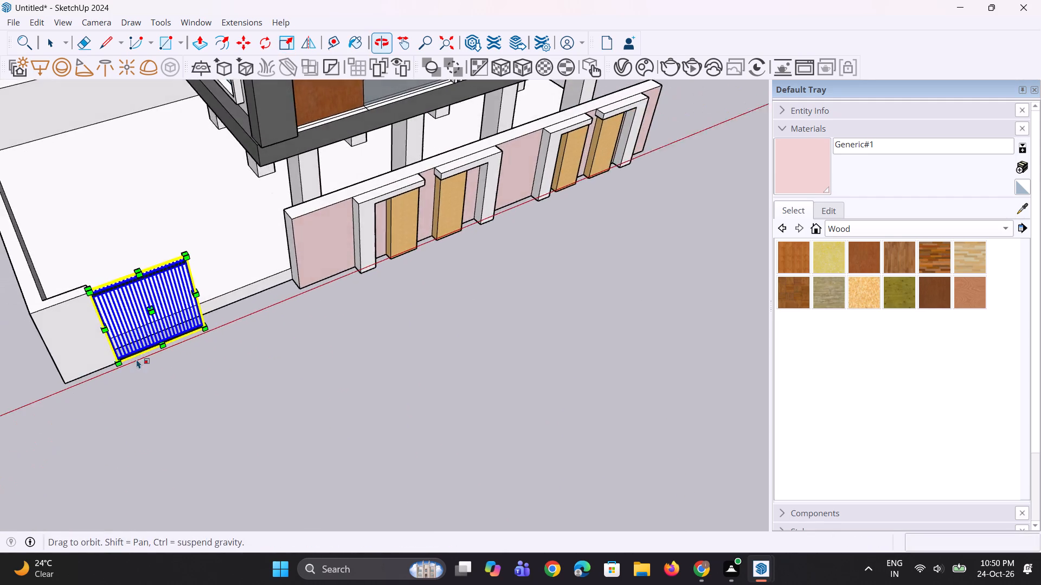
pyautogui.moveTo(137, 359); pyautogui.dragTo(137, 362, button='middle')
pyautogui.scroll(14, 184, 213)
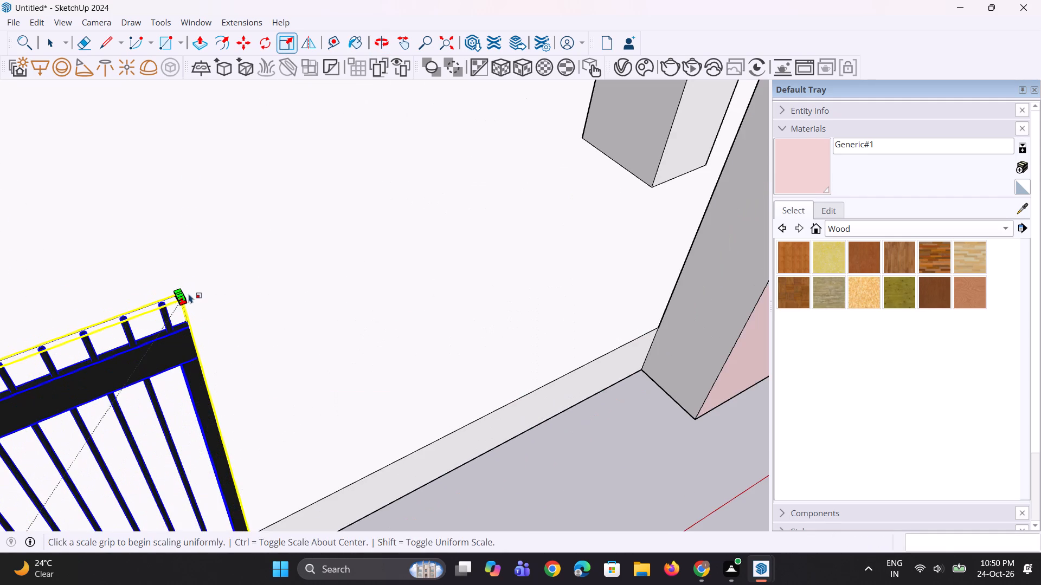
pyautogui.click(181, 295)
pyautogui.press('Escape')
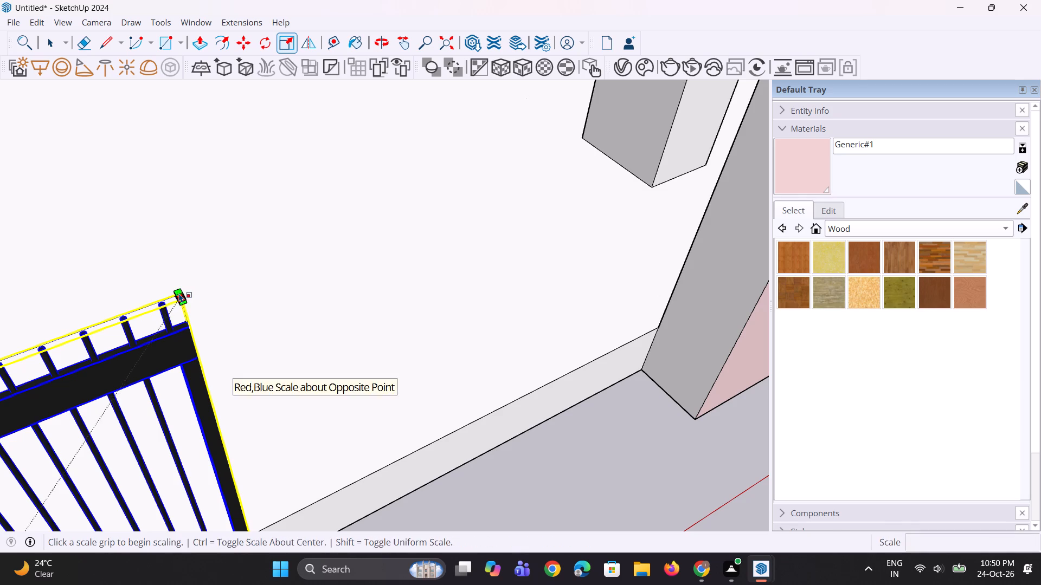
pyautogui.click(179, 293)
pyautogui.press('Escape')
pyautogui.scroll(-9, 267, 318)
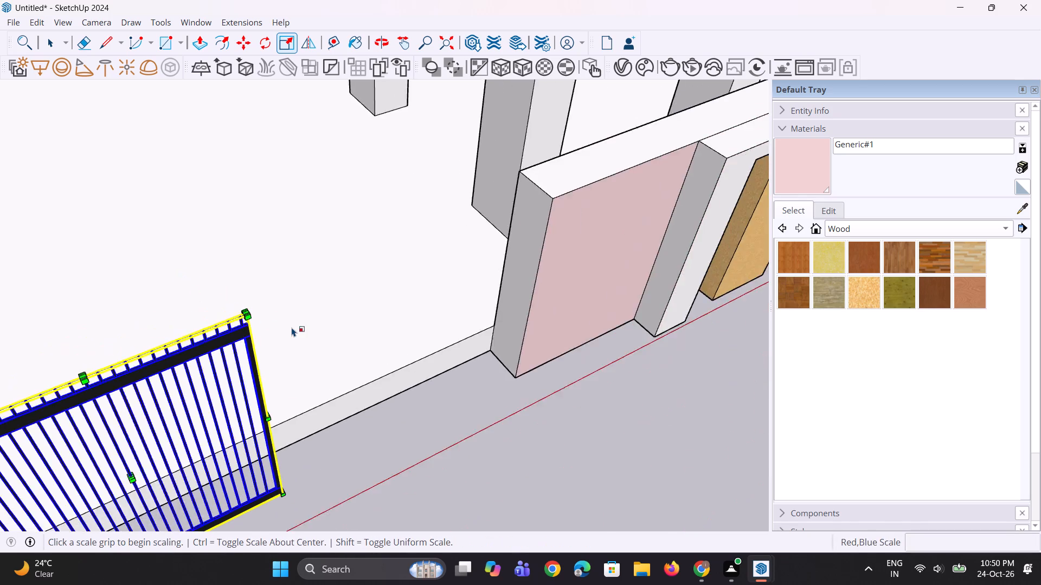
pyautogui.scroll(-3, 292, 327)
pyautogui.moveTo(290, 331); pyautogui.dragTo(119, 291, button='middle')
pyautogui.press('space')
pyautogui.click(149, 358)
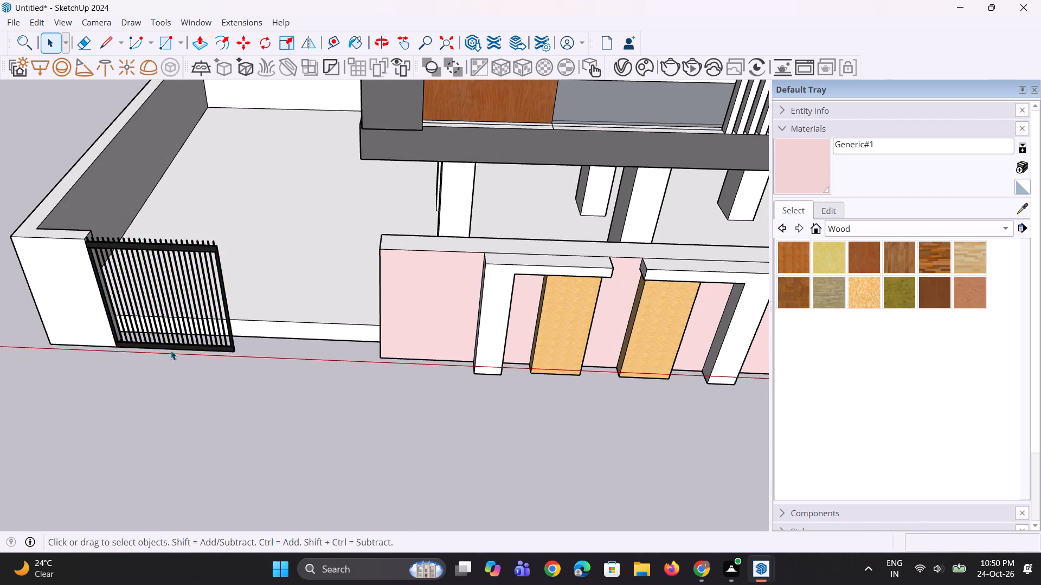
# Copy the railing about 11' 9 9/16" along the red axis to the near corner of the pink boundary wall.
pyautogui.moveTo(171, 350); pyautogui.dragTo(214, 242, button='middle')
pyautogui.click(201, 290)
pyautogui.scroll(3, 202, 331)
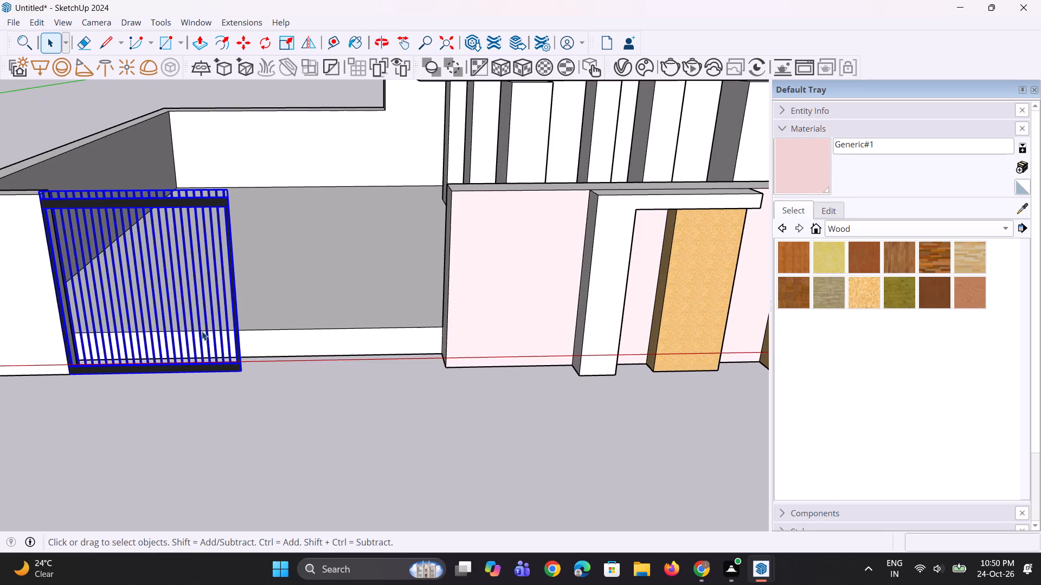
pyautogui.scroll(1, 202, 331)
pyautogui.press('m')
pyautogui.click(250, 373)
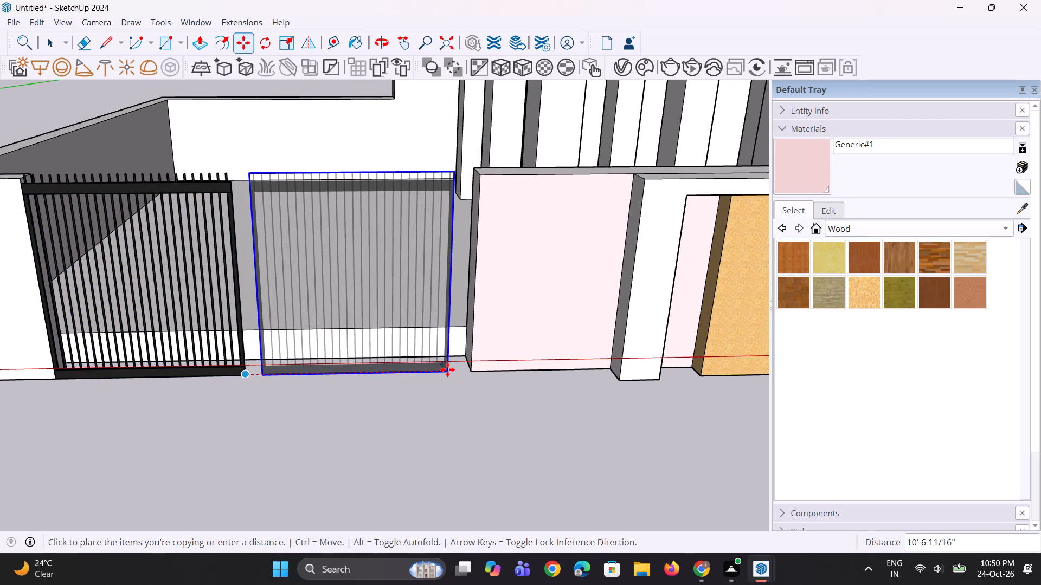
pyautogui.click(474, 367)
pyautogui.moveTo(285, 382); pyautogui.dragTo(385, 370, button='middle')
pyautogui.press('space')
pyautogui.press('space')
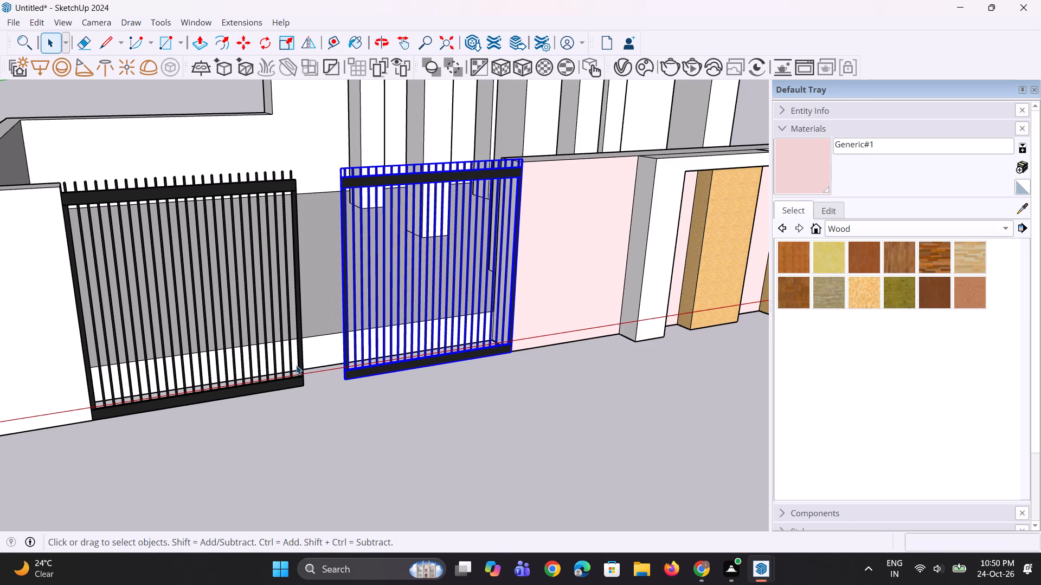
# Scale the original railing panel at the short white wall by about 1.04 along the red axis towards the copied panel.
pyautogui.click(296, 365)
pyautogui.moveTo(301, 376); pyautogui.dragTo(91, 387, button='middle')
pyautogui.click(121, 303)
pyautogui.scroll(4, 146, 271)
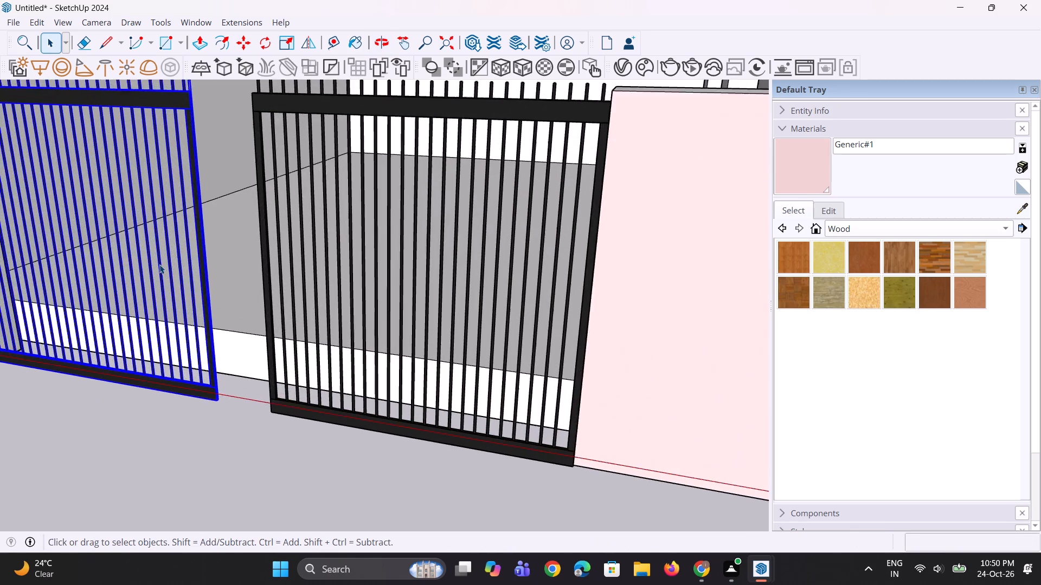
pyautogui.scroll(3, 159, 264)
pyautogui.press('s')
pyautogui.scroll(5, 172, 269)
pyautogui.scroll(2, 256, 239)
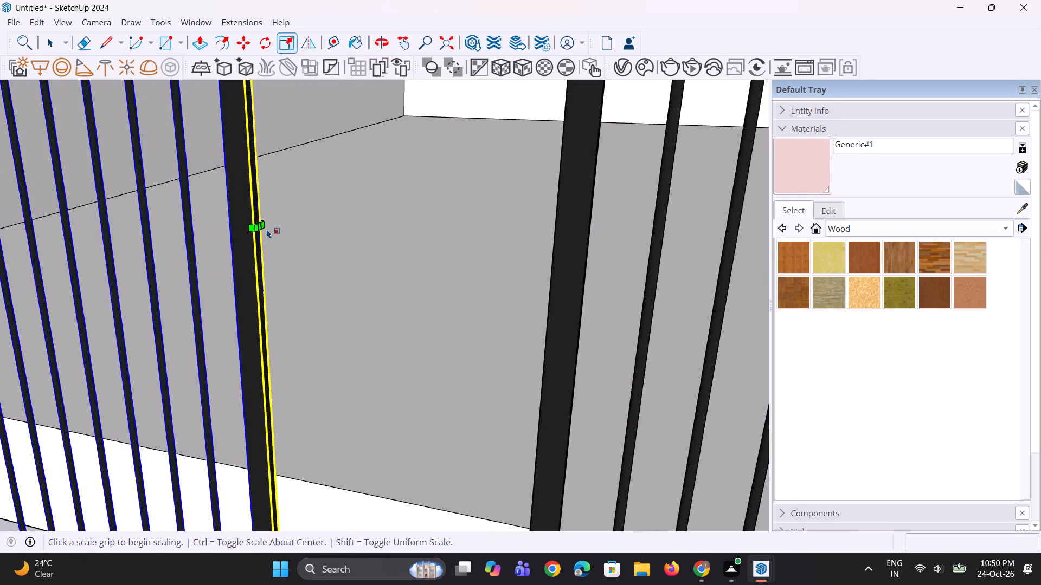
pyautogui.click(260, 227)
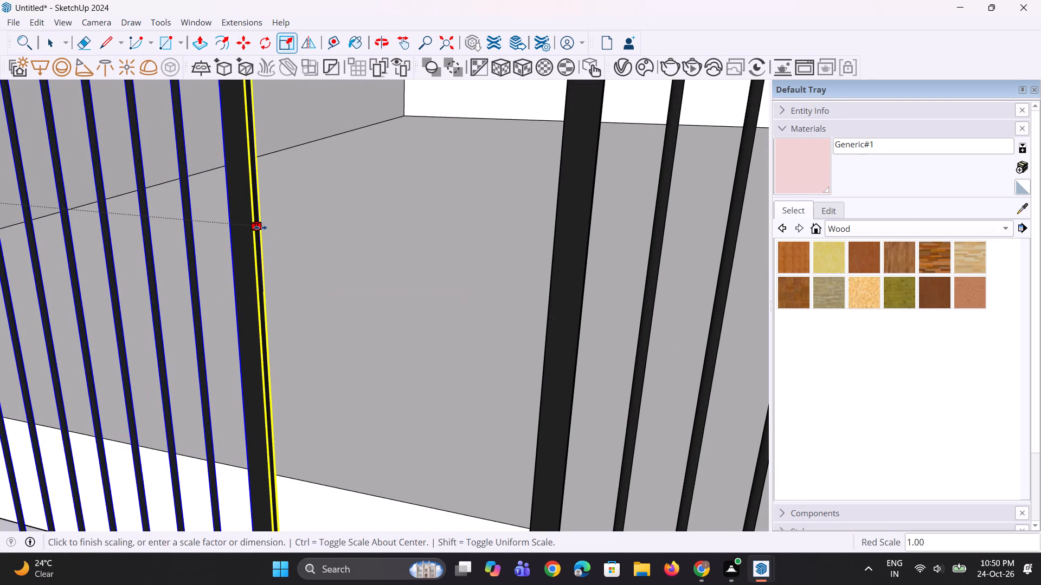
pyautogui.press('Escape')
pyautogui.scroll(3, 260, 227)
pyautogui.click(247, 226)
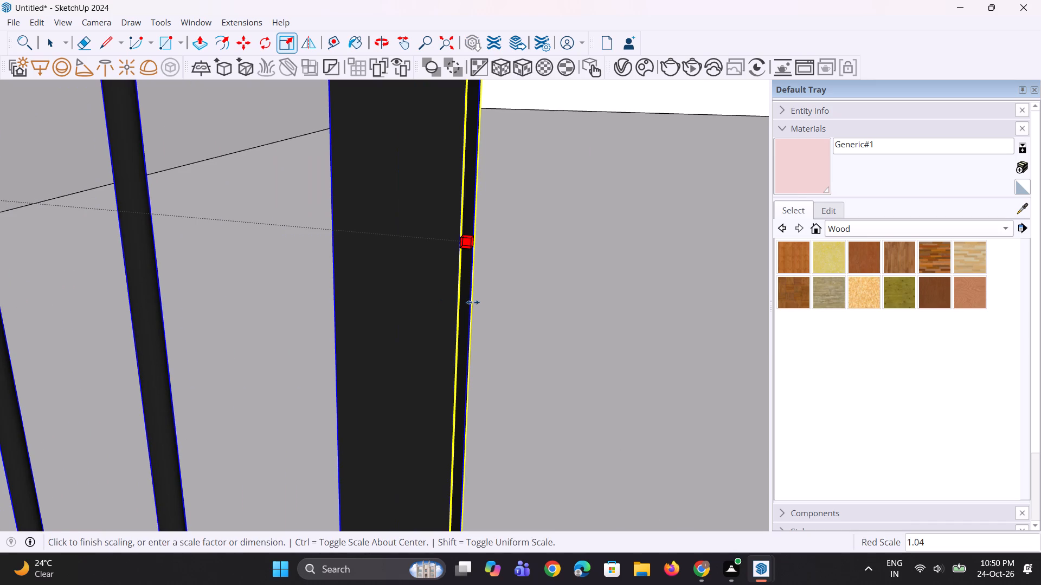
pyautogui.click(473, 302)
# Widen the original railing panel further along the red axis from its free side, towards the copied panel.
pyautogui.scroll(-20, 430, 365)
pyautogui.scroll(-3, 430, 365)
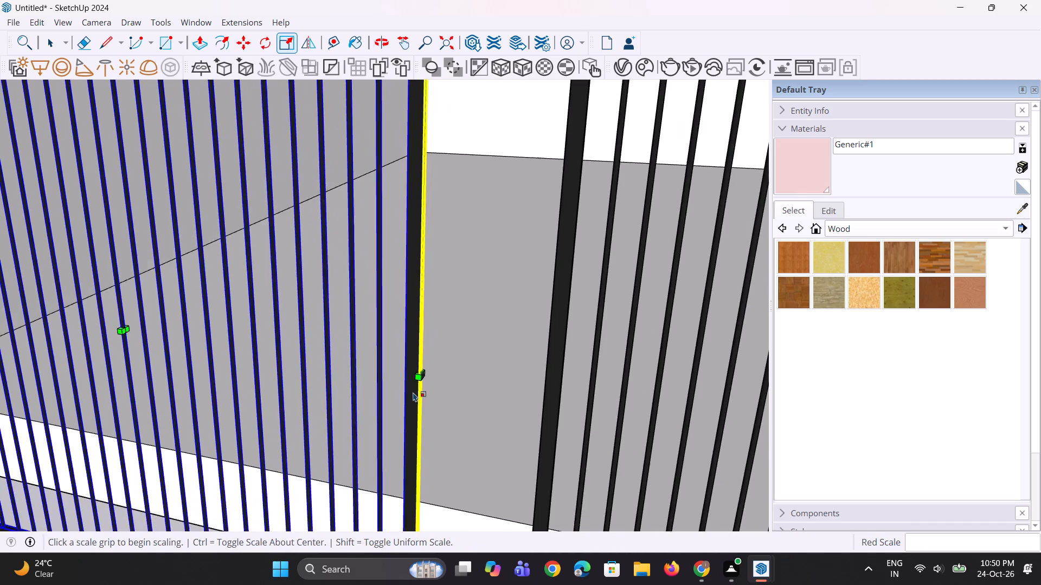
pyautogui.scroll(-5, 413, 384)
pyautogui.scroll(9, 425, 376)
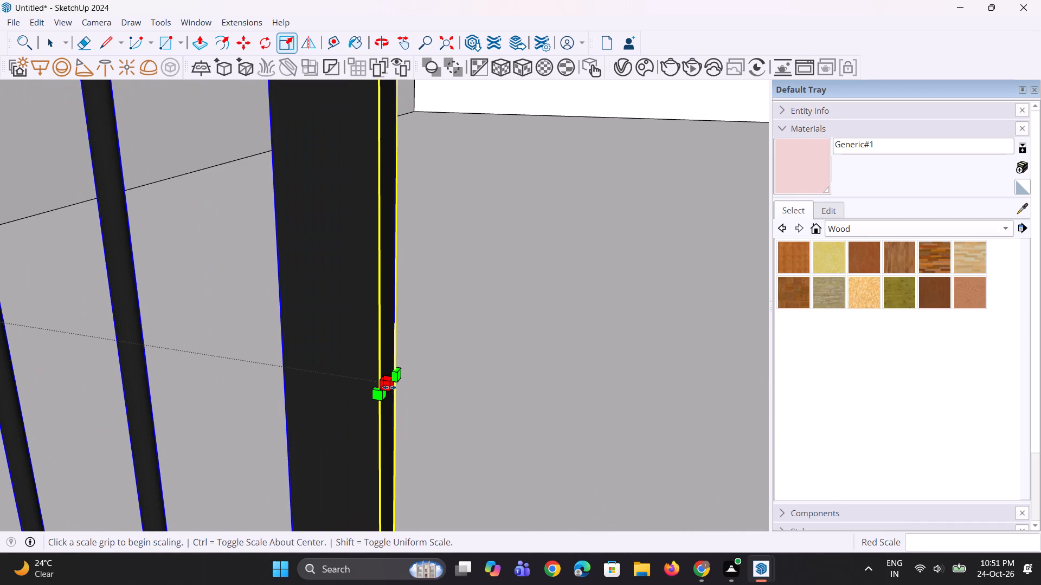
pyautogui.click(389, 387)
pyautogui.click(561, 399)
# Widen the copied railing panel at the pink wall along the red axis from its free side, towards the original panel.
pyautogui.scroll(-3, 447, 448)
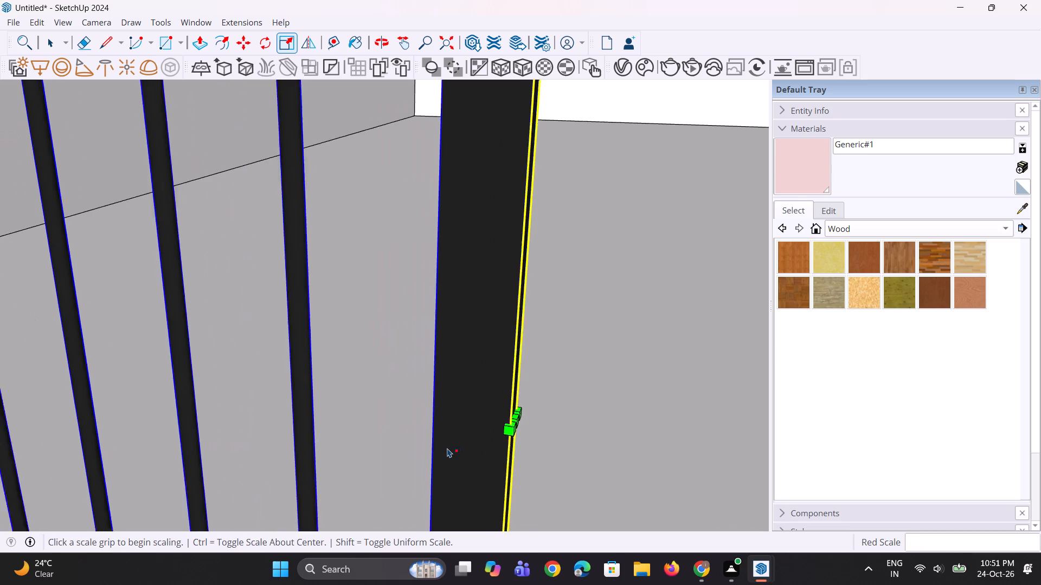
pyautogui.scroll(-17, 447, 448)
pyautogui.moveTo(424, 442); pyautogui.dragTo(447, 369, button='middle')
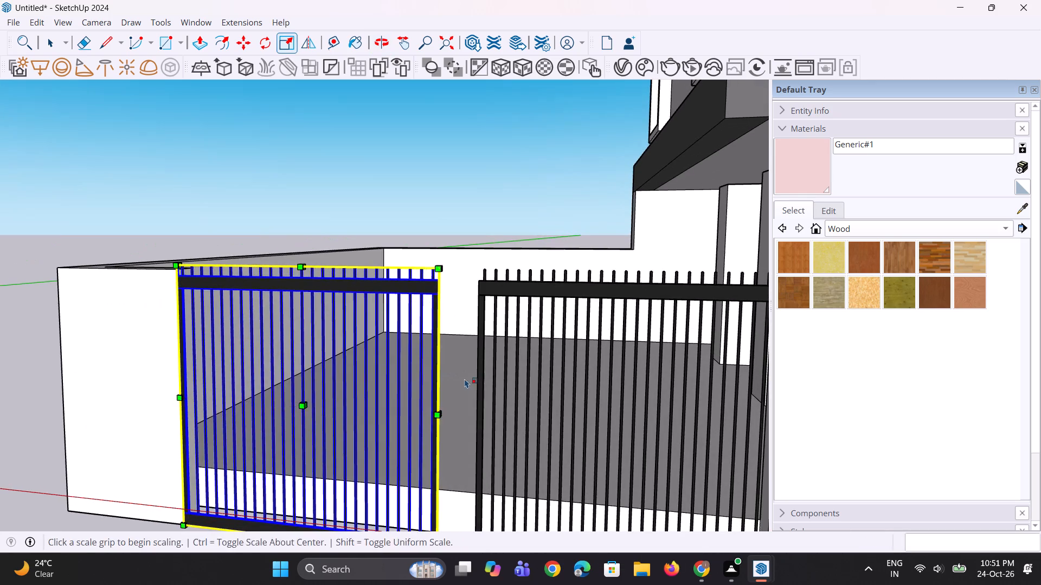
pyautogui.press('space')
pyautogui.click(507, 414)
pyautogui.moveTo(444, 427); pyautogui.dragTo(466, 422, button='middle')
pyautogui.scroll(1, 466, 422)
pyautogui.scroll(-5, 458, 423)
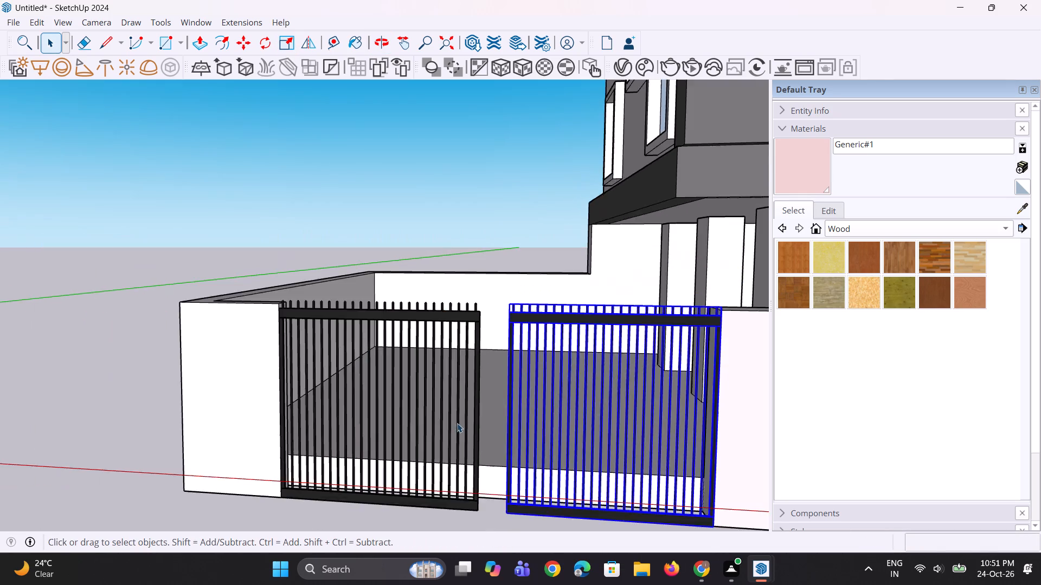
pyautogui.scroll(5, 502, 413)
pyautogui.moveTo(503, 409); pyautogui.dragTo(515, 417, button='middle')
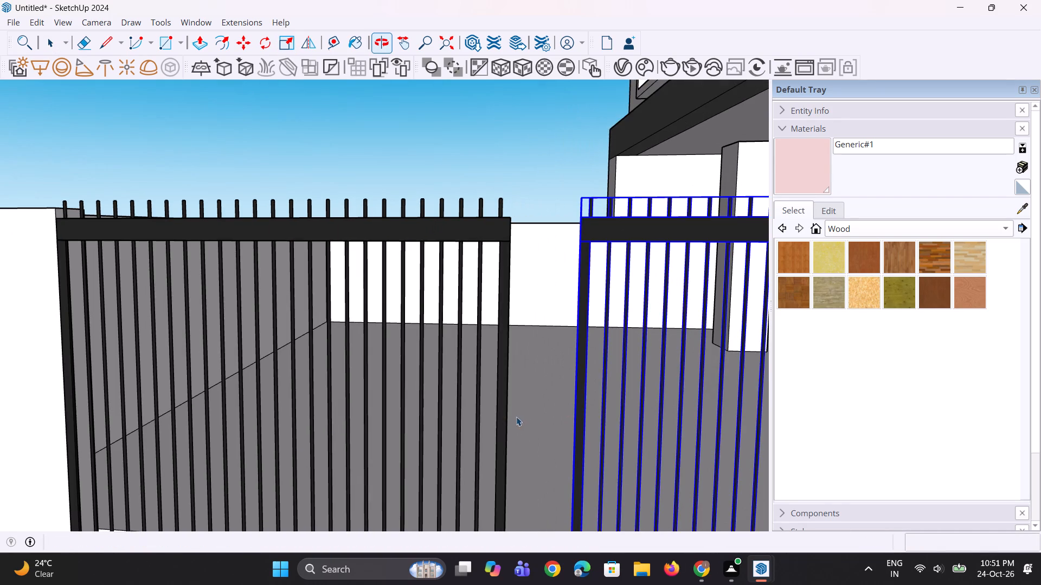
pyautogui.scroll(2, 555, 432)
pyautogui.press('s')
pyautogui.scroll(5, 581, 438)
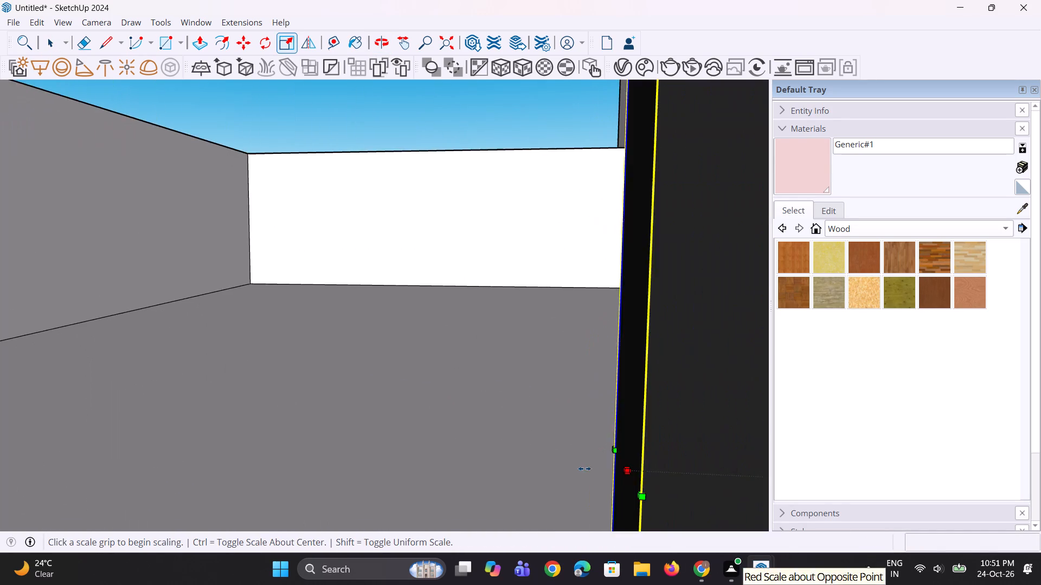
pyautogui.scroll(2, 584, 469)
pyautogui.scroll(-2, 586, 473)
pyautogui.click(596, 474)
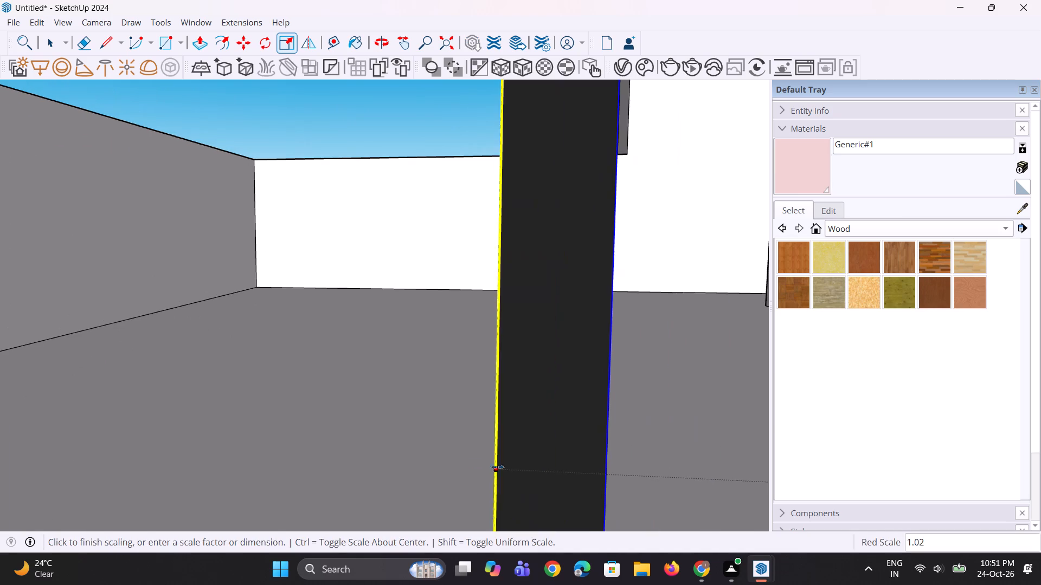
pyautogui.click(76, 428)
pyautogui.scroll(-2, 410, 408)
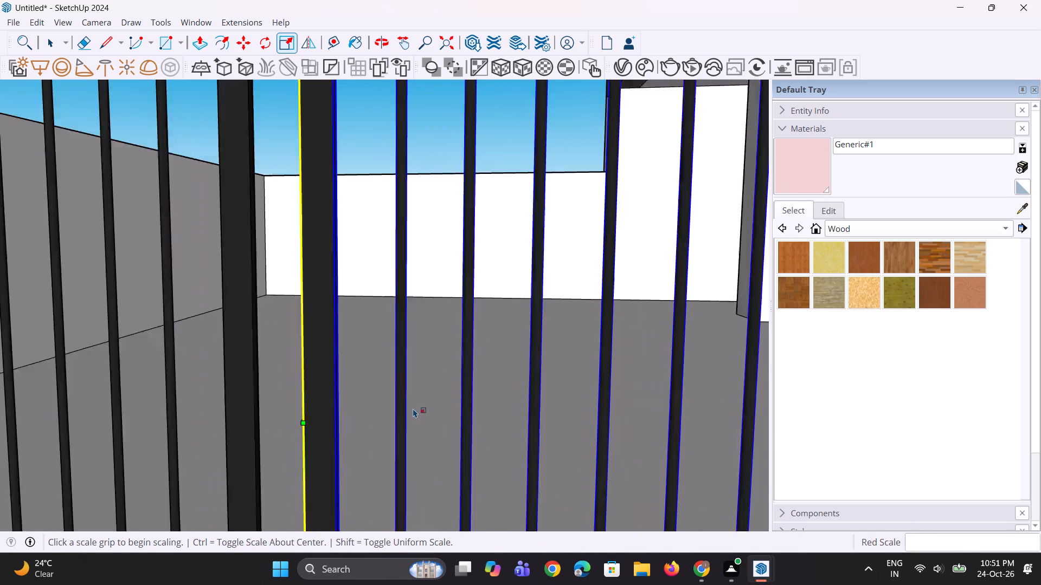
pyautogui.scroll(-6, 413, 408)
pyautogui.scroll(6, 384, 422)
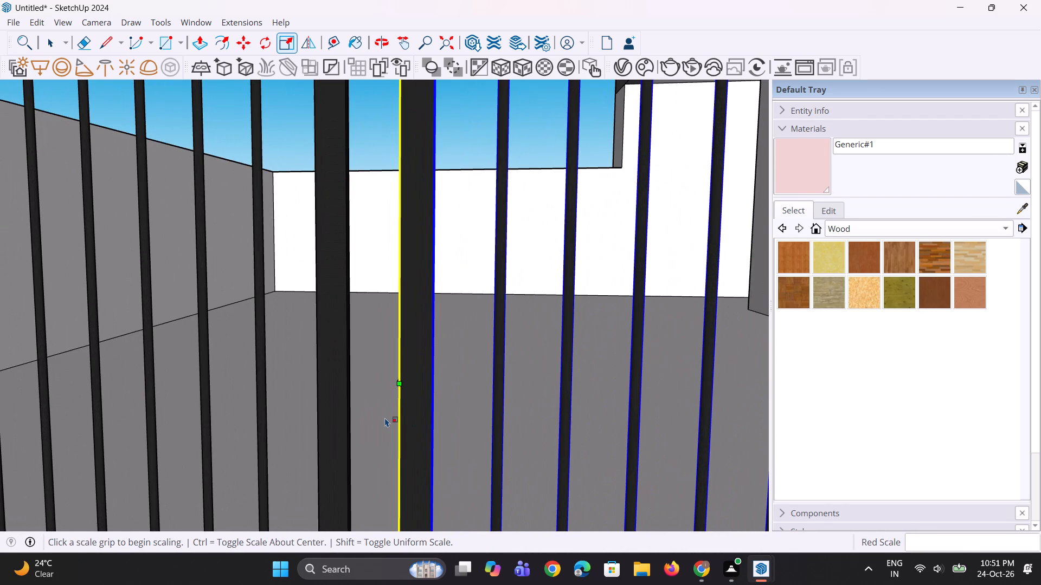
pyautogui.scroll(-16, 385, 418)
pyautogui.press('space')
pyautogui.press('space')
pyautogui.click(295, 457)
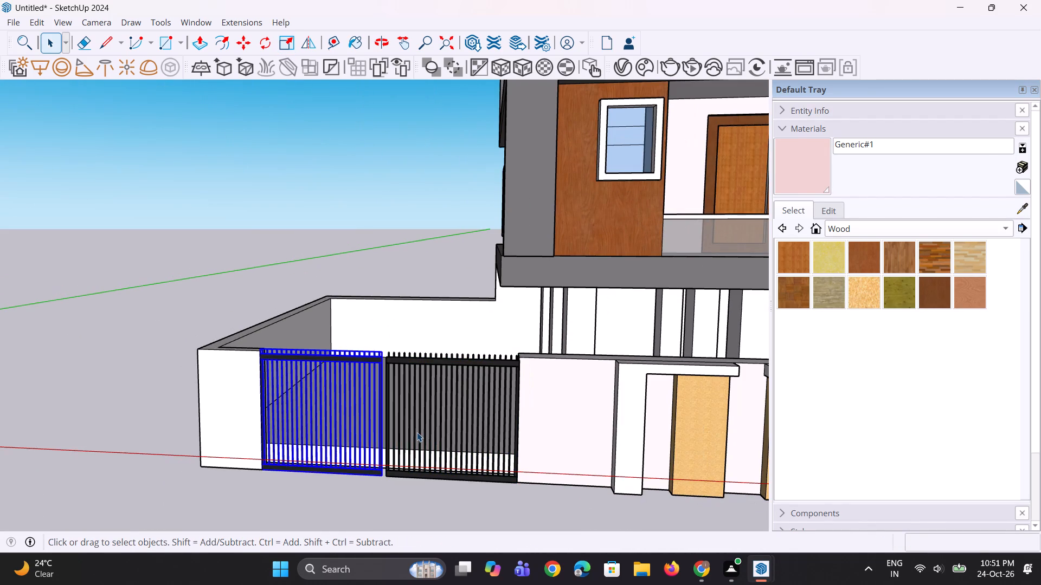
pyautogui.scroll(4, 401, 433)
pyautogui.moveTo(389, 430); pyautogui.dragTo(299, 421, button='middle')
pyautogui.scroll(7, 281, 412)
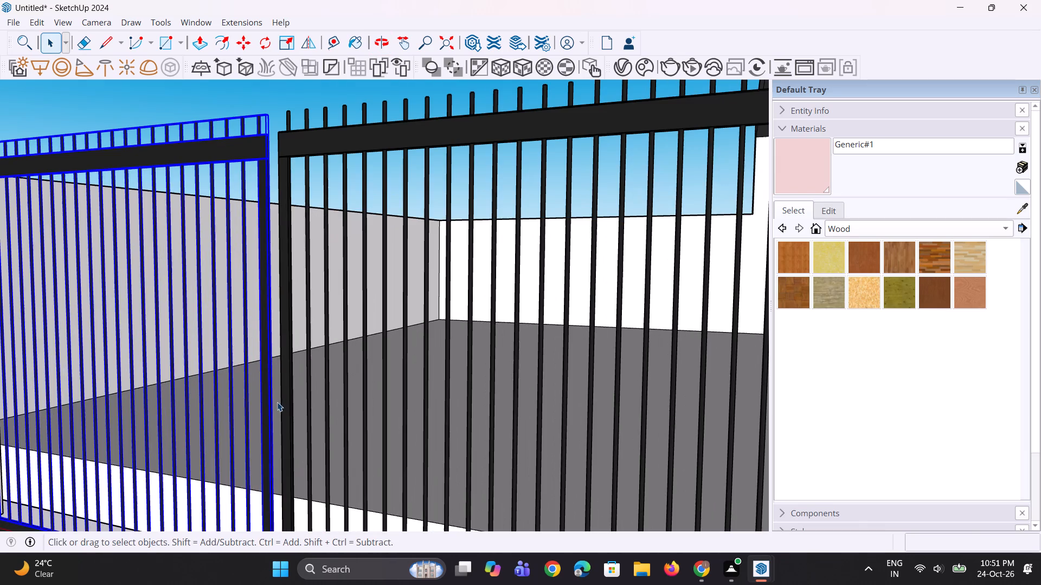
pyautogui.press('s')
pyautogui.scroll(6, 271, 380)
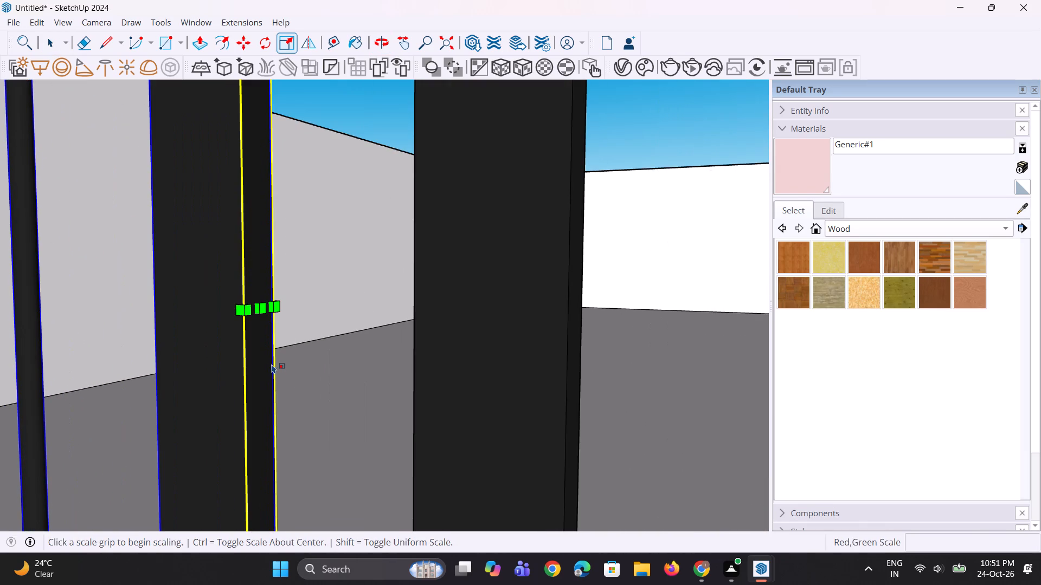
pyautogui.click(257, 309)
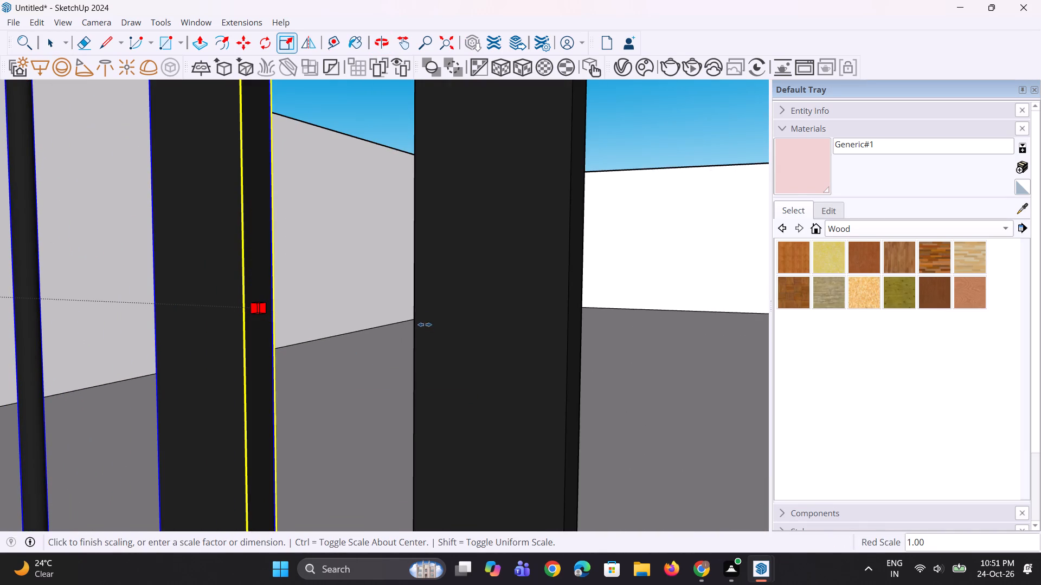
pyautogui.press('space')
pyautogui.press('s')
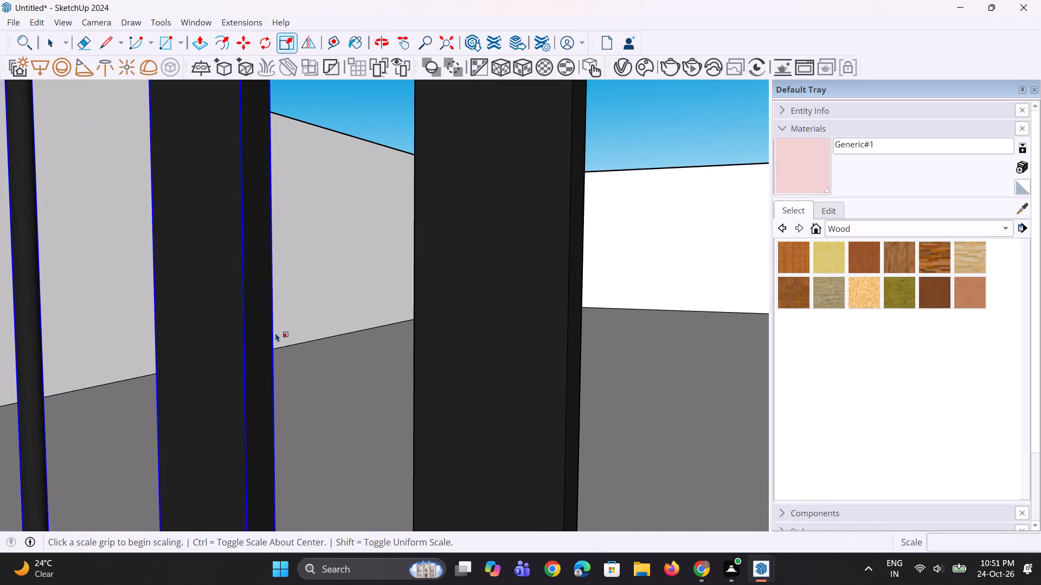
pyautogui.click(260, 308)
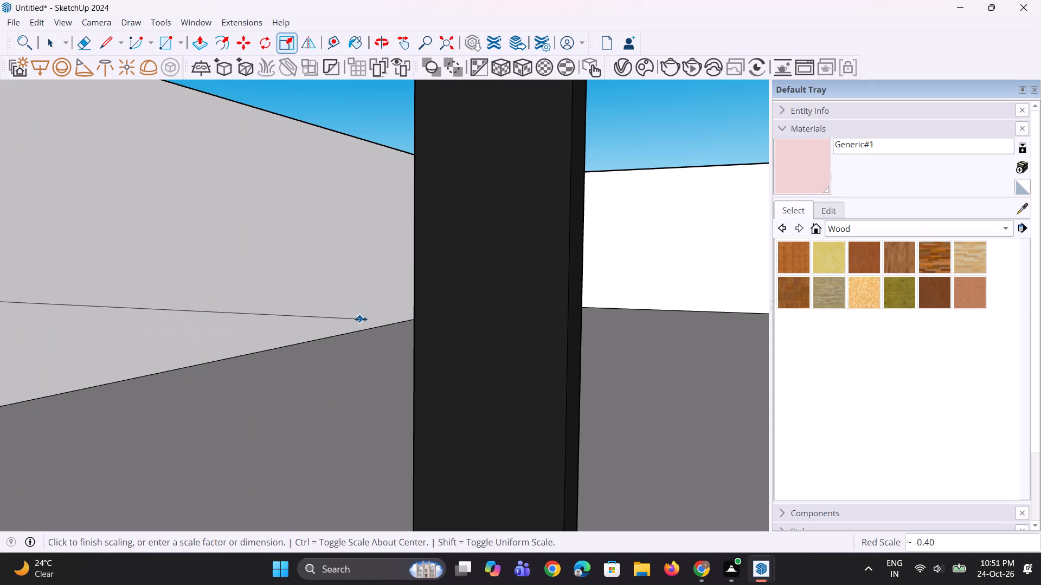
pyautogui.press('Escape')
# Scale the original railing panel by about 1.03 along the red axis to close the gap to the copied panel.
pyautogui.scroll(-5, 382, 401)
pyautogui.moveTo(379, 401); pyautogui.dragTo(342, 401, button='middle')
pyautogui.press('space')
pyautogui.press('space')
pyautogui.scroll(2, 250, 390)
pyautogui.press('s')
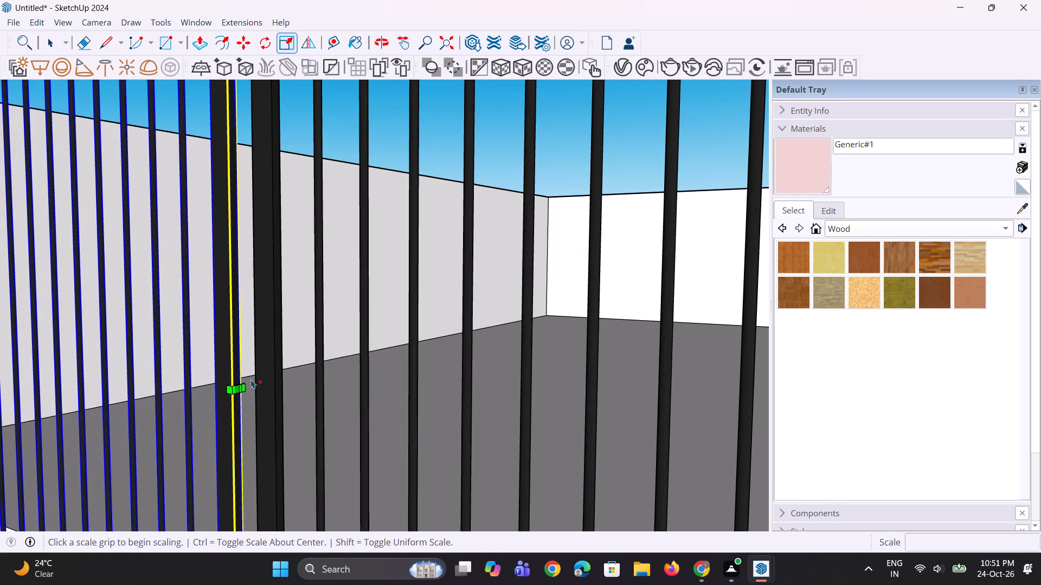
pyautogui.click(242, 389)
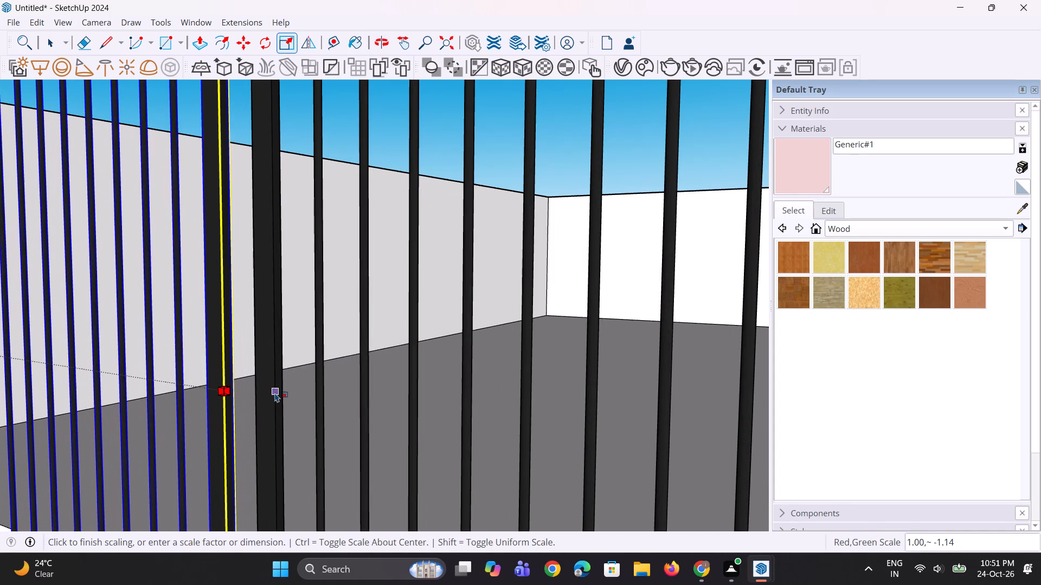
pyautogui.press('Escape')
pyautogui.scroll(2, 241, 400)
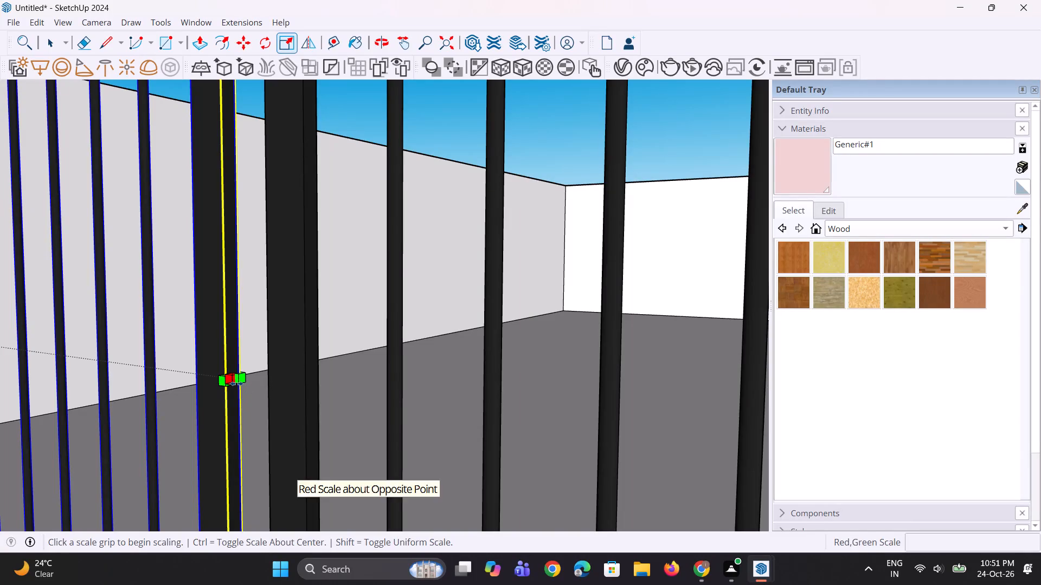
pyautogui.click(236, 383)
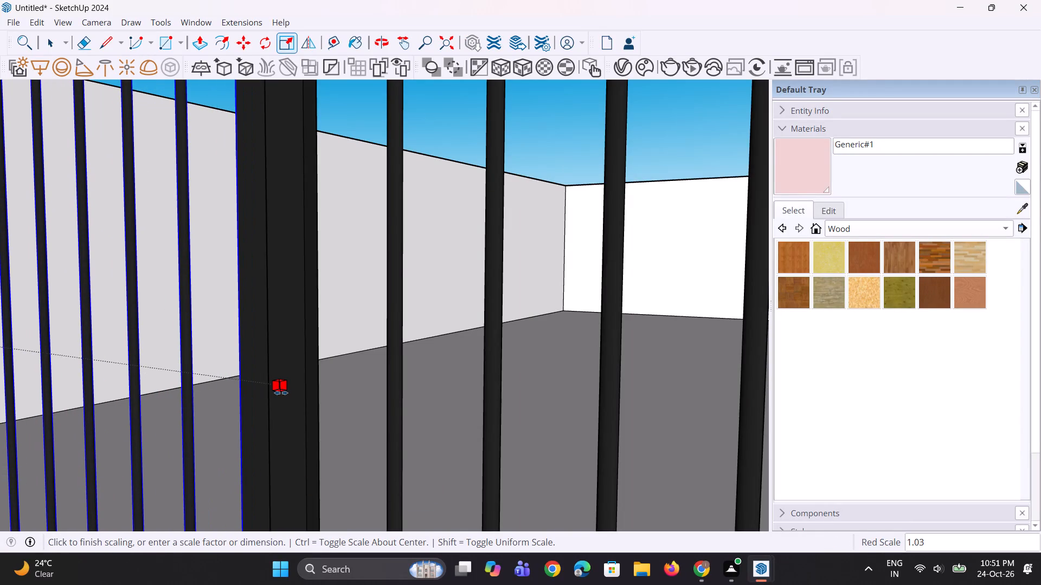
pyautogui.click(280, 392)
# Clear the selection and examine how the two gate panels meet and fit between the front walls.
pyautogui.moveTo(268, 451); pyautogui.dragTo(351, 455, button='middle')
pyautogui.scroll(-11, 362, 451)
pyautogui.middleClick(362, 451)
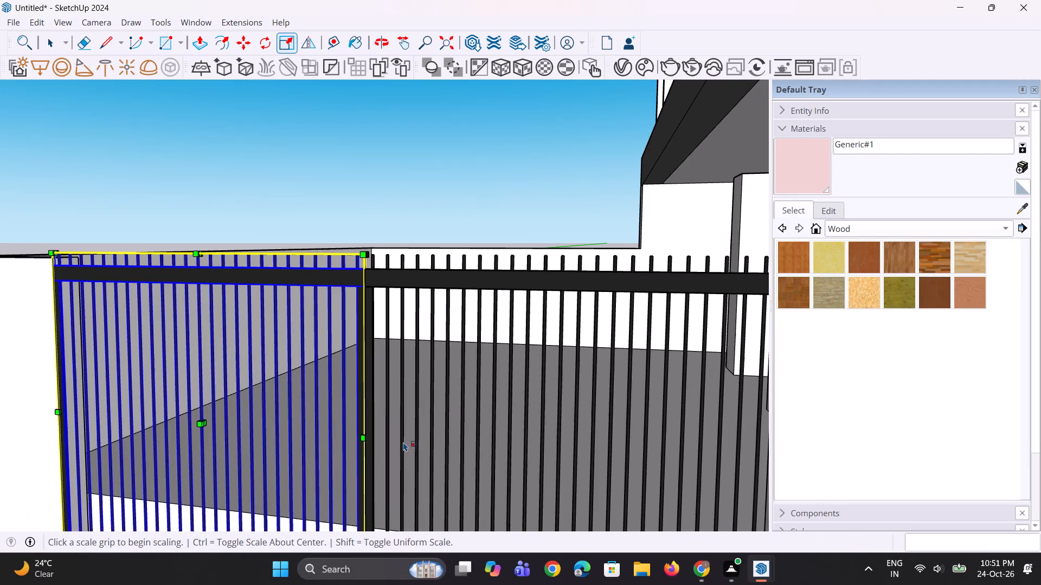
pyautogui.moveTo(399, 441); pyautogui.dragTo(404, 443, button='middle')
pyautogui.press('space')
pyautogui.press('space')
pyautogui.click(347, 177)
pyautogui.moveTo(341, 353); pyautogui.dragTo(373, 376, button='middle')
pyautogui.scroll(-11, 372, 376)
pyautogui.scroll(1, 388, 438)
pyautogui.moveTo(389, 438); pyautogui.dragTo(461, 392, button='middle')
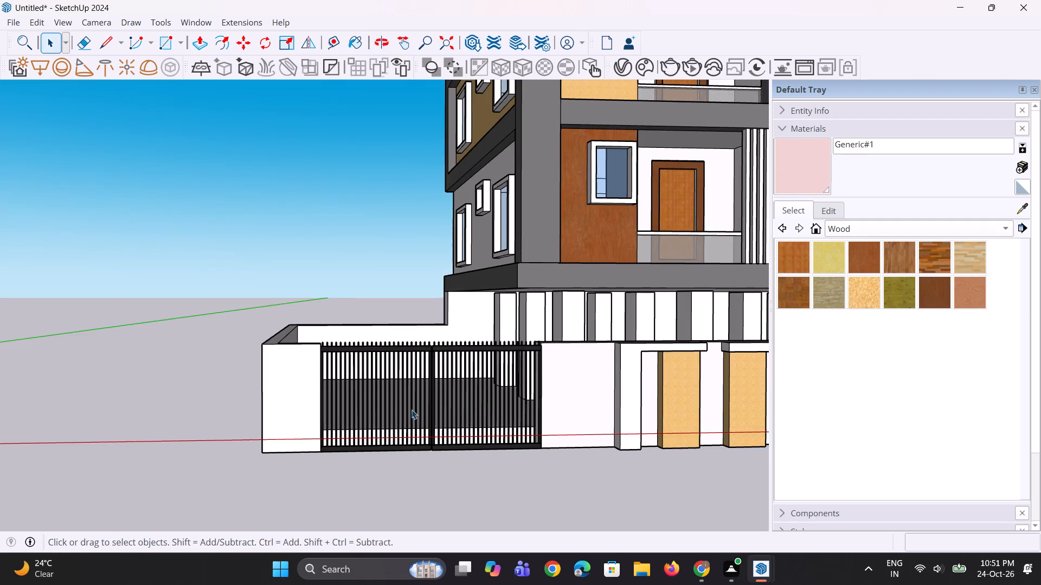
pyautogui.scroll(-4, 371, 431)
pyautogui.scroll(1, 368, 438)
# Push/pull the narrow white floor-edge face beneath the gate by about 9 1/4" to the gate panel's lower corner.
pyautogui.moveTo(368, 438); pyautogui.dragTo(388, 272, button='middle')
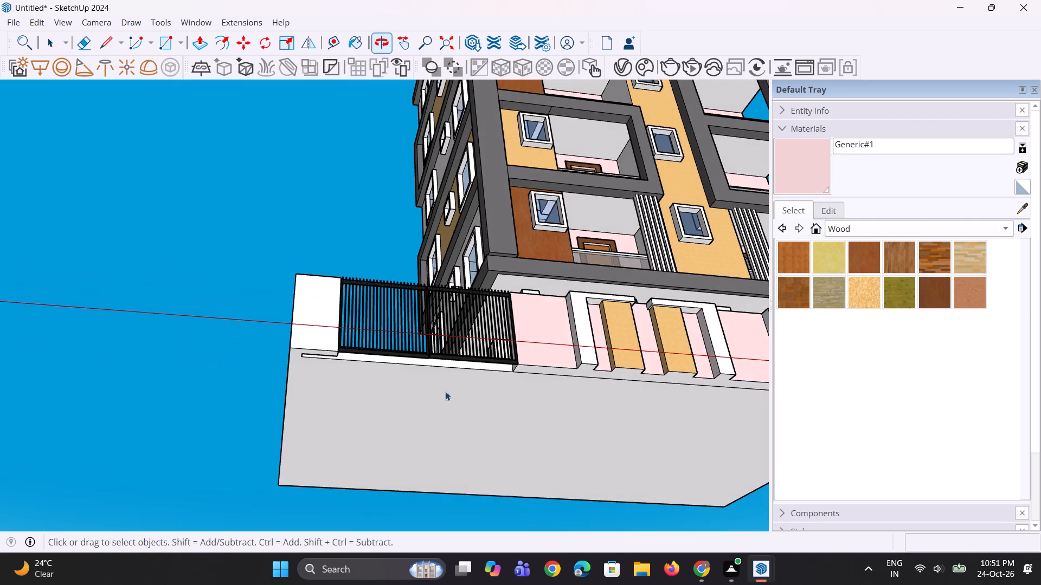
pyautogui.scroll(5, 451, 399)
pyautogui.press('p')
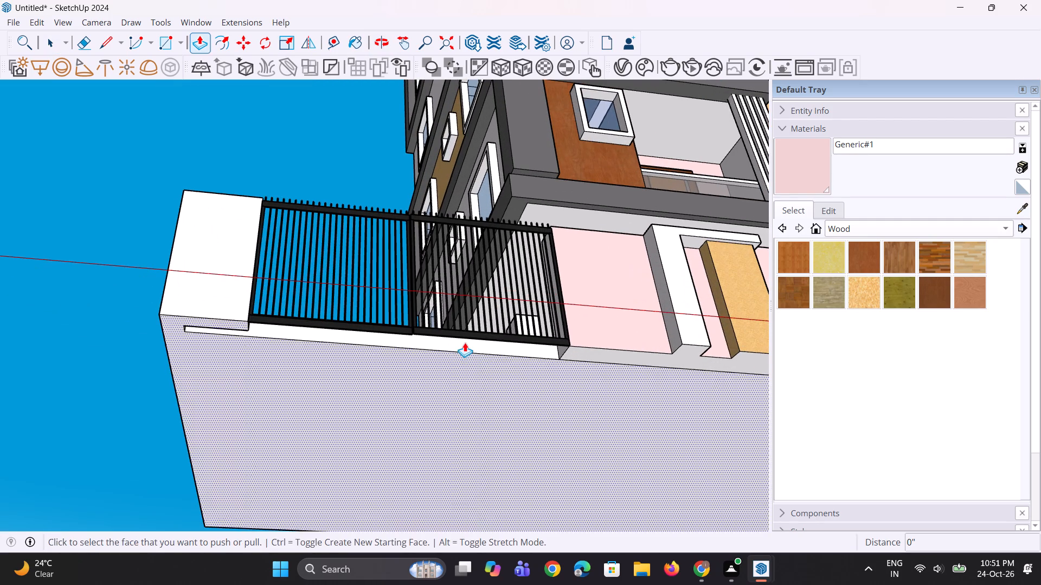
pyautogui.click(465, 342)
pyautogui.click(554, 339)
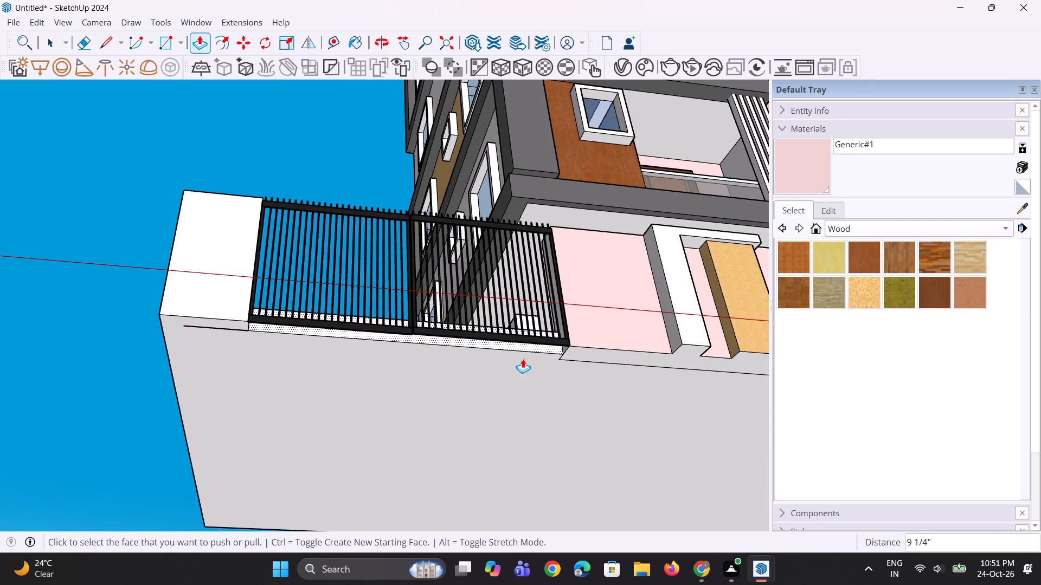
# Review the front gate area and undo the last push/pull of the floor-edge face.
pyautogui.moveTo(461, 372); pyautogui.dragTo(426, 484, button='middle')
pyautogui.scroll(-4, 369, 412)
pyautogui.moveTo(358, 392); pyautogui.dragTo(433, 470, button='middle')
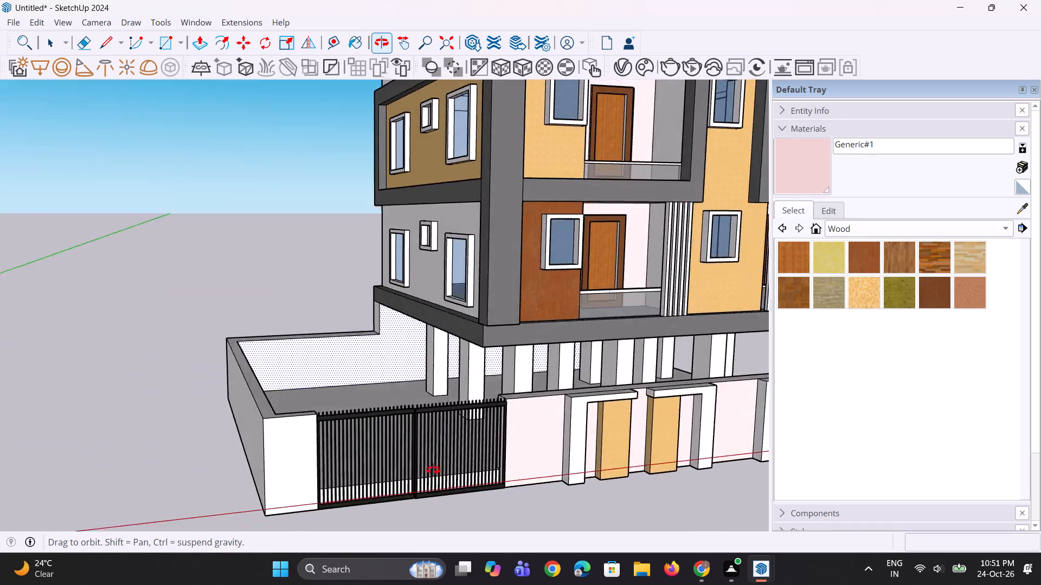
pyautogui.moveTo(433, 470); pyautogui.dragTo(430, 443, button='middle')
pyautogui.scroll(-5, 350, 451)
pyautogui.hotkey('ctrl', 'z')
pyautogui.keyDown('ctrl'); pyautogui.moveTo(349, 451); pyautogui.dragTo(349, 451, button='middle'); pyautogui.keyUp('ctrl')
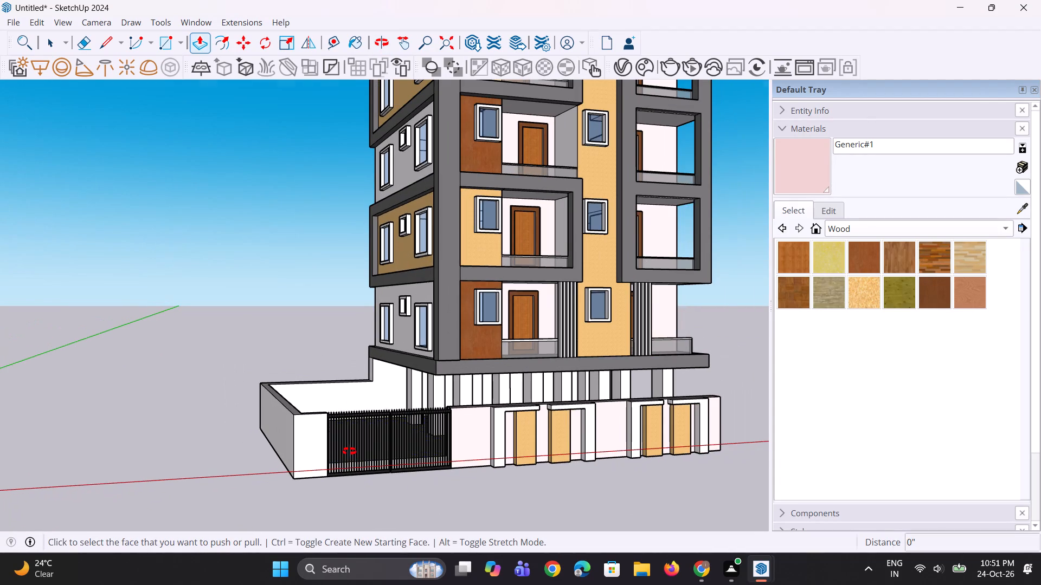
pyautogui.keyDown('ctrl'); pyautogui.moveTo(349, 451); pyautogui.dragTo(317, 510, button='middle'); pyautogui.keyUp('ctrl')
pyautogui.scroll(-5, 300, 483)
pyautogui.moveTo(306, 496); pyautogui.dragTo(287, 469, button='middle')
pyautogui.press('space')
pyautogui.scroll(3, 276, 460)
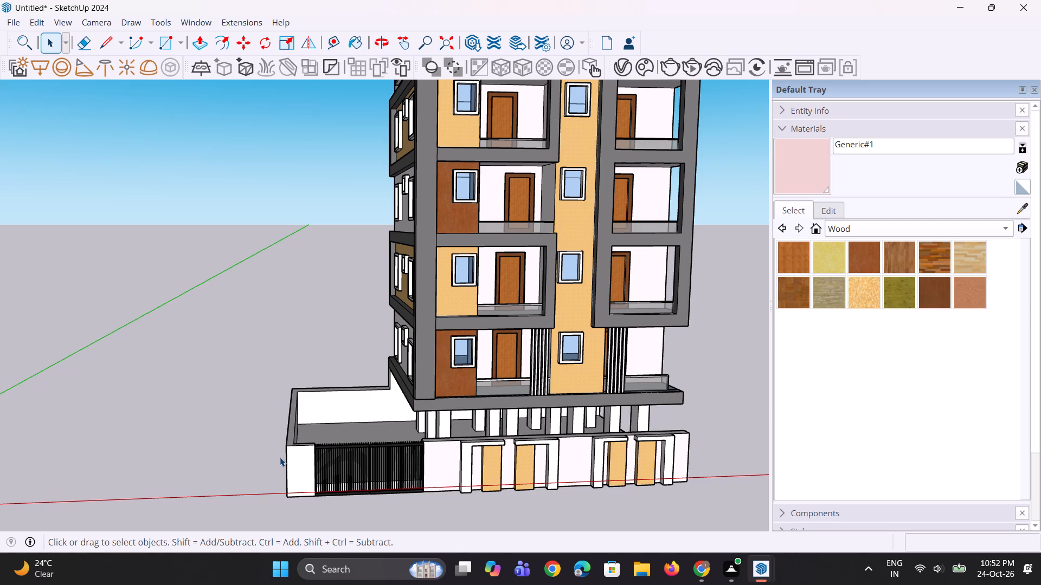
# Paint the front and top faces of the right-hand balcony handrail on the second balcony level from the bottom with Color M07.
pyautogui.scroll(1, 286, 451)
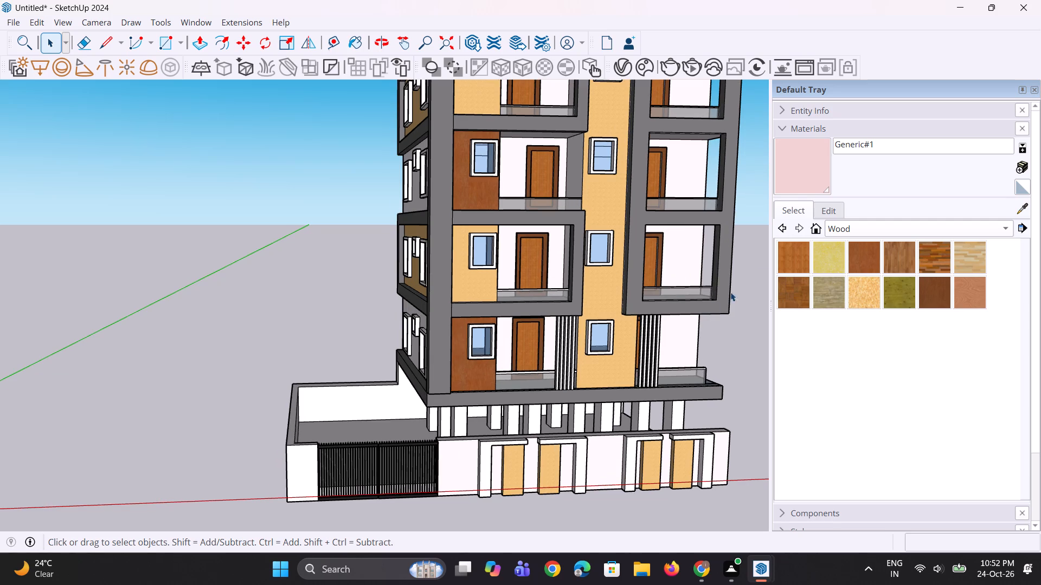
pyautogui.click(829, 227)
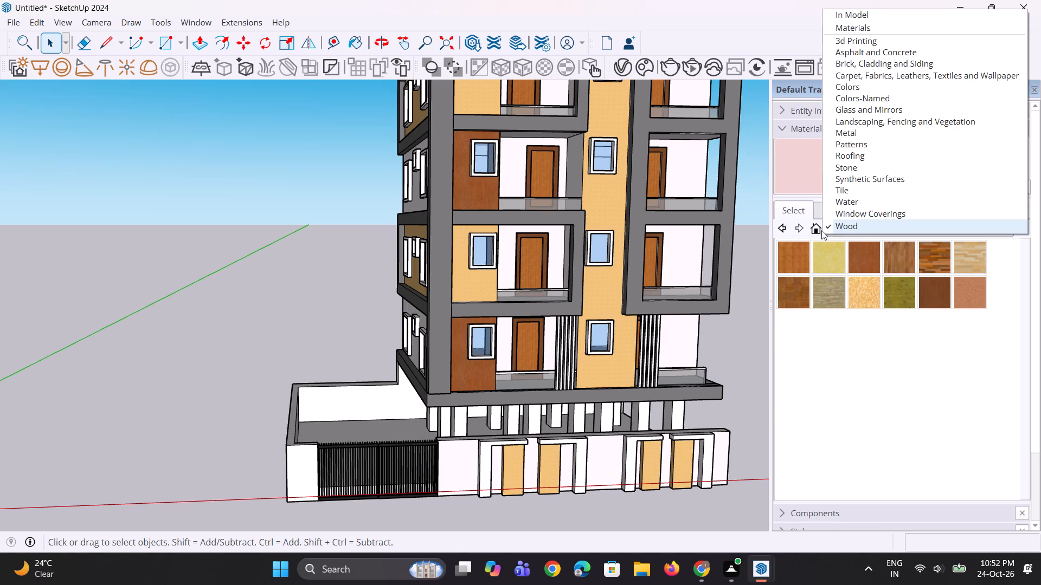
pyautogui.click(891, 83)
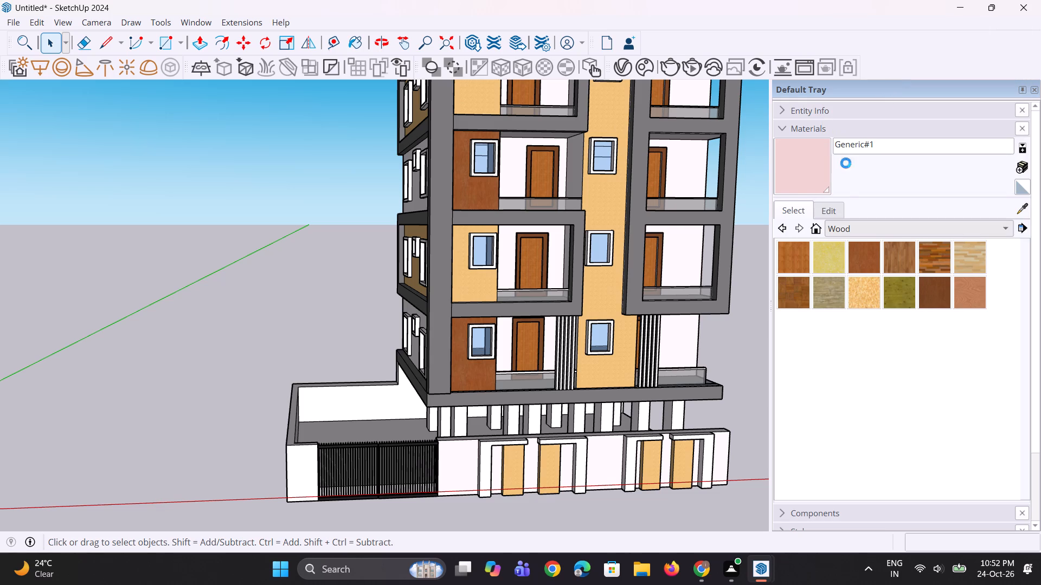
pyautogui.scroll(-11, 846, 388)
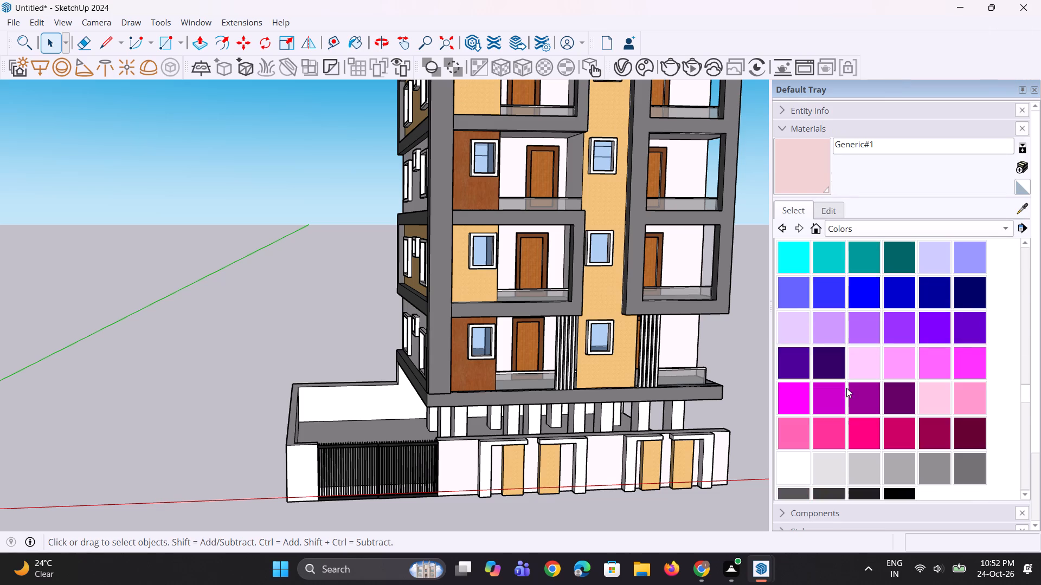
pyautogui.scroll(-5, 853, 383)
pyautogui.click(826, 334)
pyautogui.scroll(2, 703, 334)
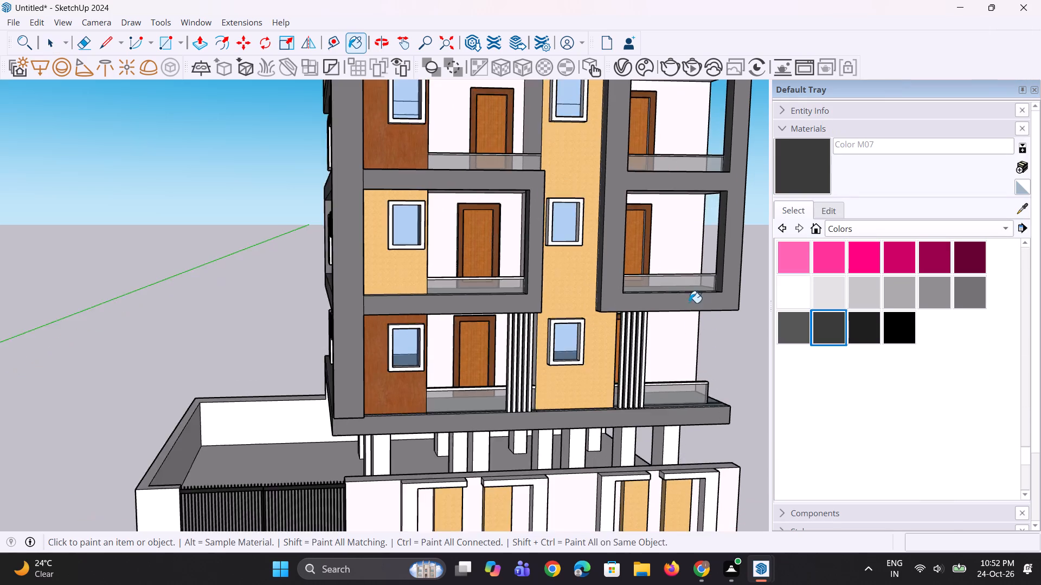
pyautogui.scroll(3, 689, 303)
pyautogui.moveTo(674, 285); pyautogui.dragTo(667, 356, button='middle')
pyautogui.scroll(11, 638, 278)
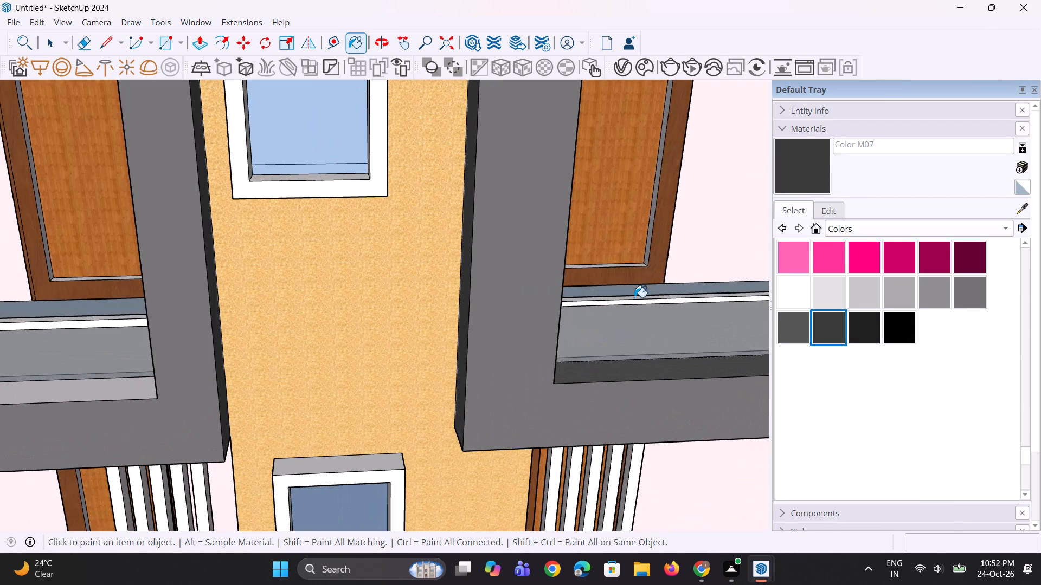
pyautogui.click(634, 297)
pyautogui.scroll(3, 634, 297)
pyautogui.click(637, 302)
pyautogui.moveTo(641, 305); pyautogui.dragTo(611, 314, button='middle')
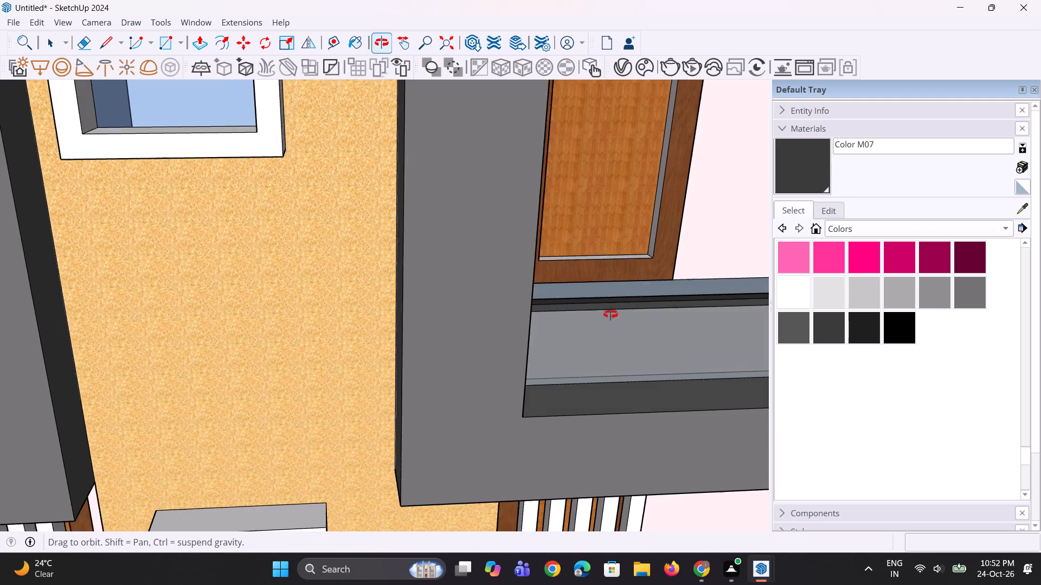
pyautogui.moveTo(611, 314); pyautogui.dragTo(576, 295, button='middle')
# Paint the left-hand balcony handrail on the second level with the same dark grey Color M07.
pyautogui.scroll(-10, 576, 295)
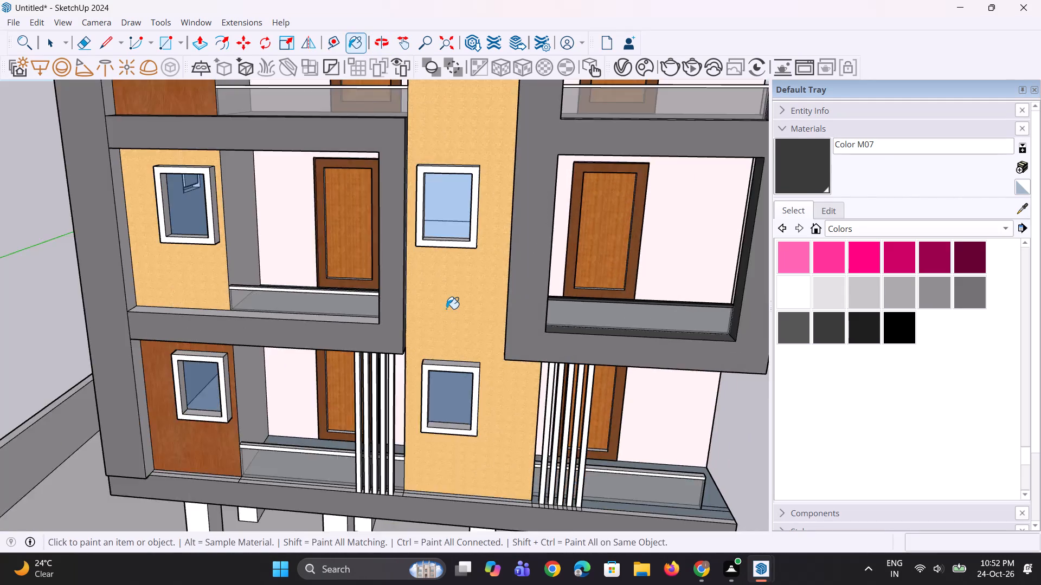
pyautogui.scroll(7, 446, 309)
pyautogui.click(349, 288)
pyautogui.moveTo(340, 285); pyautogui.dragTo(346, 323, button='middle')
pyautogui.scroll(3, 343, 298)
pyautogui.click(342, 312)
pyautogui.scroll(-10, 419, 265)
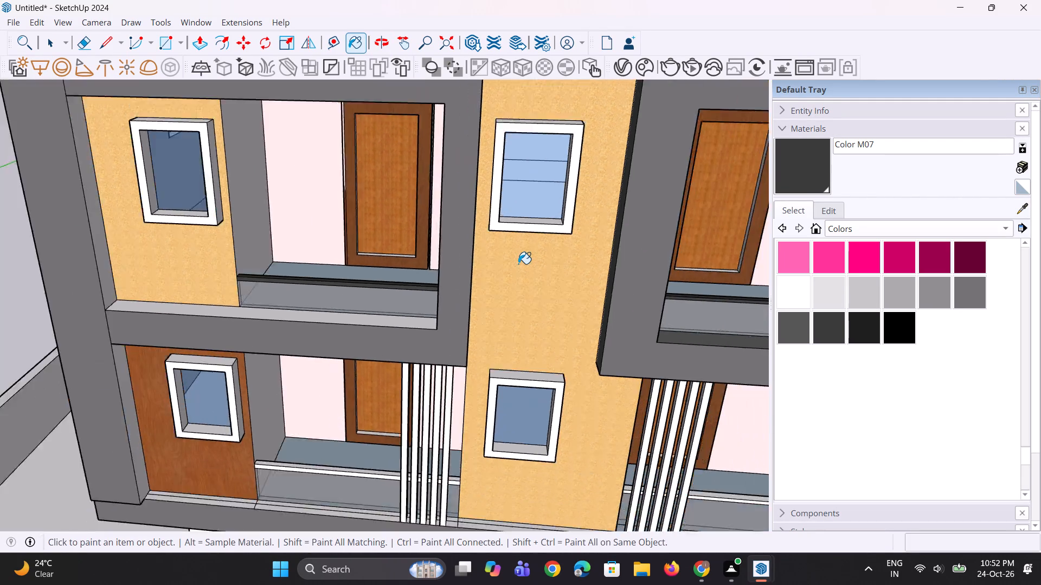
# Paint the front and top faces of the lowest left-hand balcony handrail, behind the white slats, with Color M07.
pyautogui.scroll(-7, 518, 264)
pyautogui.scroll(5, 444, 327)
pyautogui.scroll(4, 361, 460)
pyautogui.scroll(2, 381, 410)
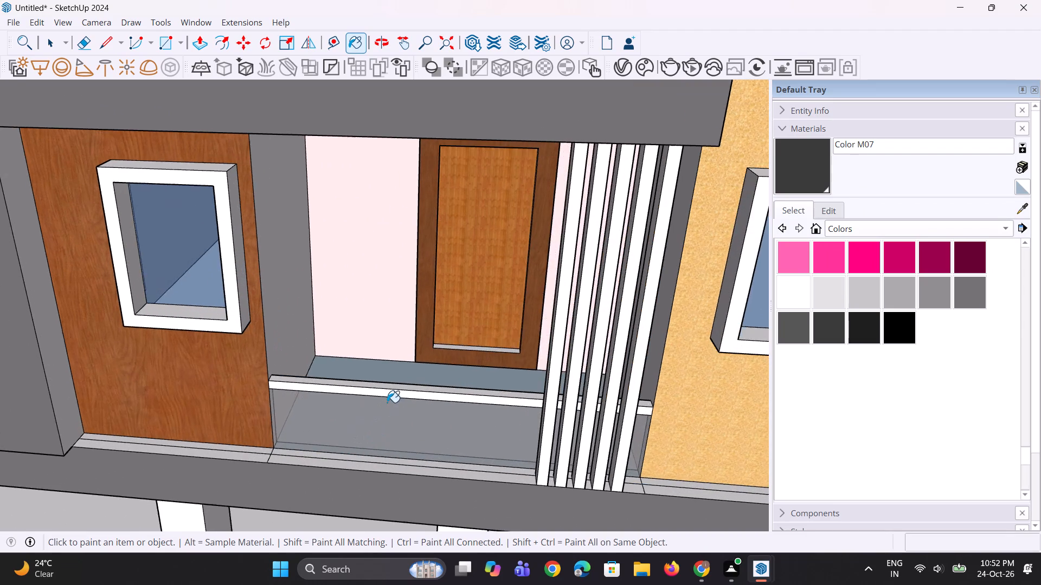
pyautogui.scroll(3, 395, 402)
pyautogui.click(425, 393)
pyautogui.click(446, 380)
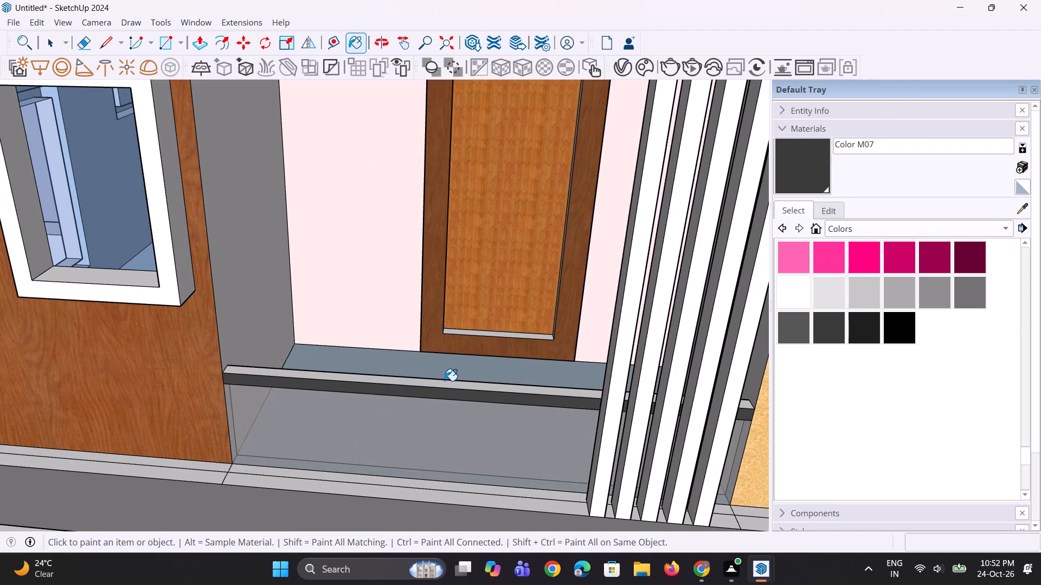
pyautogui.click(445, 381)
pyautogui.scroll(-16, 228, 425)
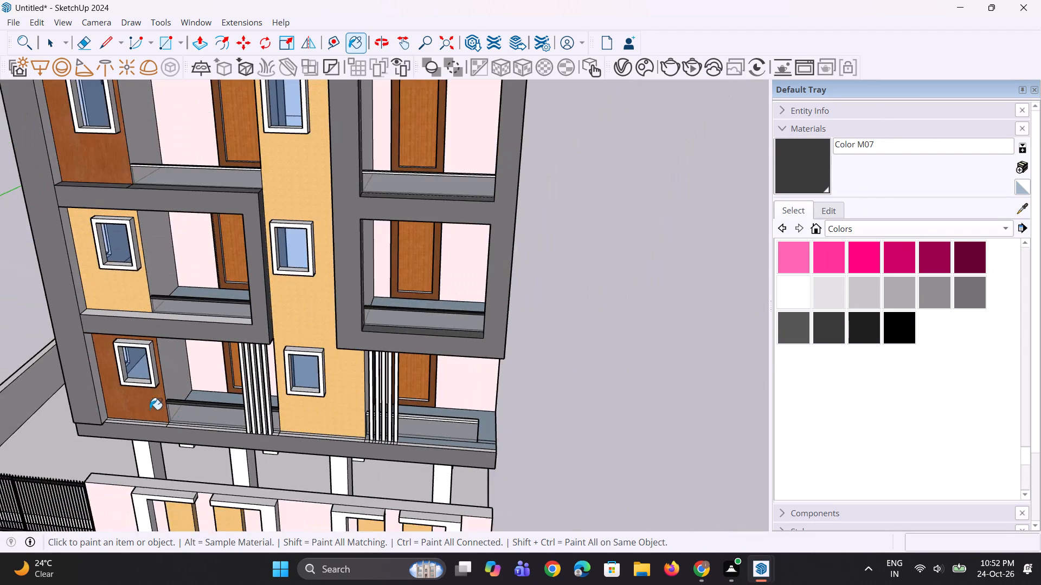
# Paint the front and top faces of the lowest right-hand balcony handrail, behind the white slats, with Color M07.
pyautogui.scroll(4, 284, 415)
pyautogui.scroll(7, 476, 423)
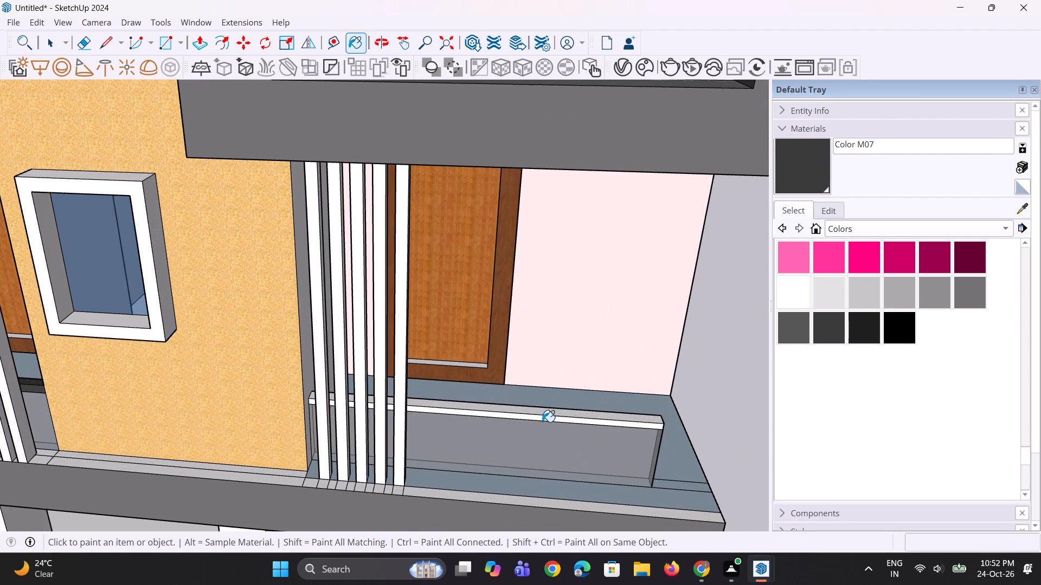
pyautogui.click(548, 416)
pyautogui.click(548, 412)
pyautogui.scroll(3, 545, 420)
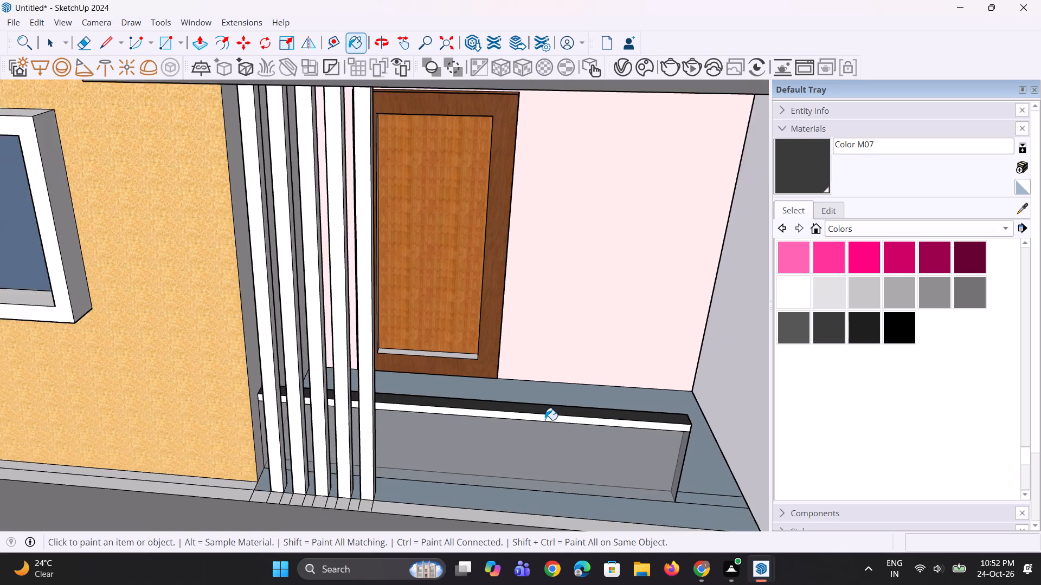
pyautogui.click(545, 420)
pyautogui.scroll(-4, 534, 433)
pyautogui.moveTo(526, 440); pyautogui.dragTo(513, 434, button='middle')
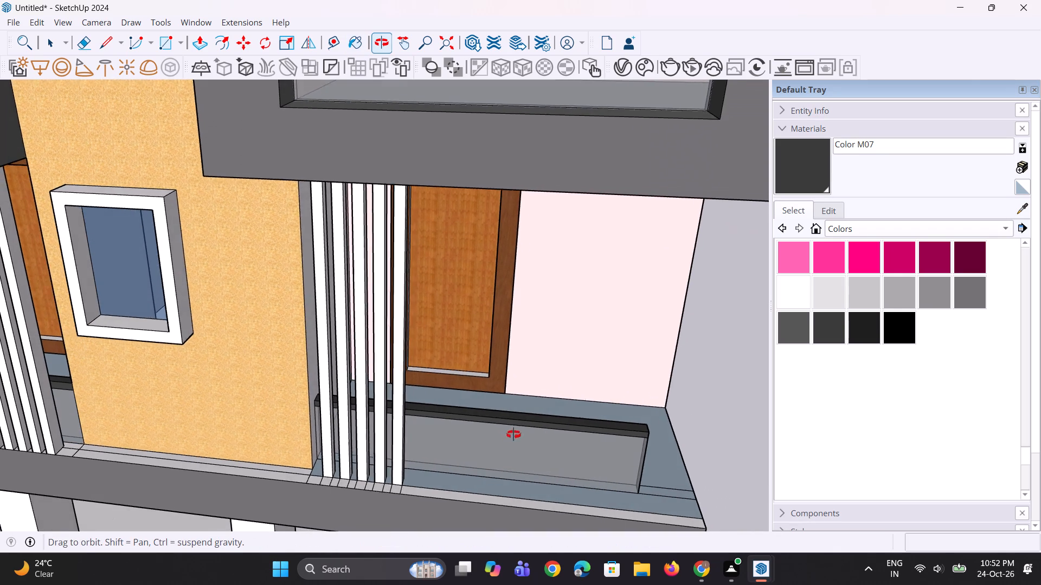
pyautogui.moveTo(513, 434); pyautogui.dragTo(500, 422, button='middle')
pyautogui.scroll(-16, 490, 422)
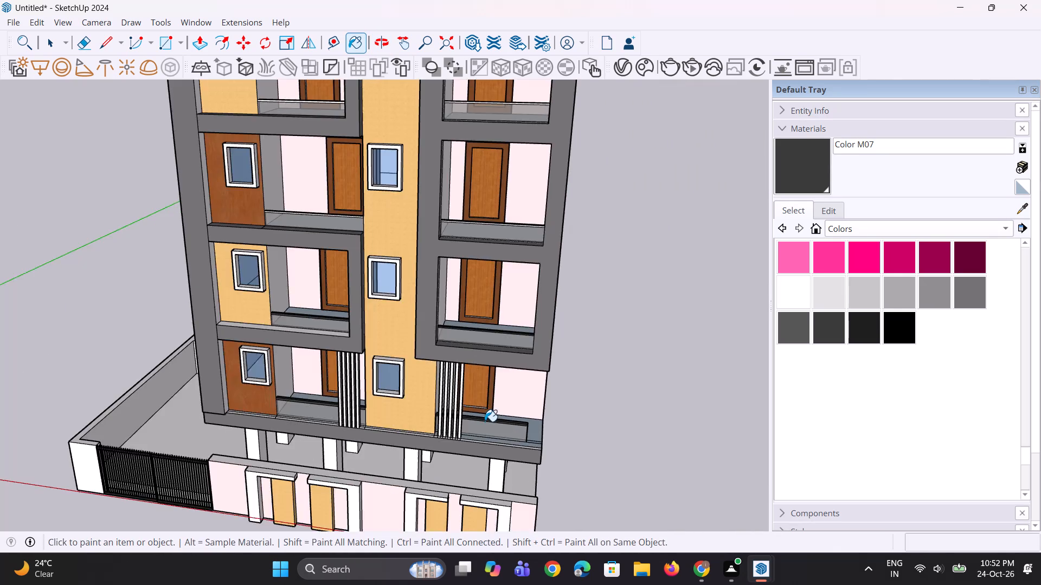
pyautogui.scroll(-6, 485, 421)
# Paint the left-hand balcony handrail on the third level, beside the brown window wall, with Color M07.
pyautogui.scroll(11, 377, 266)
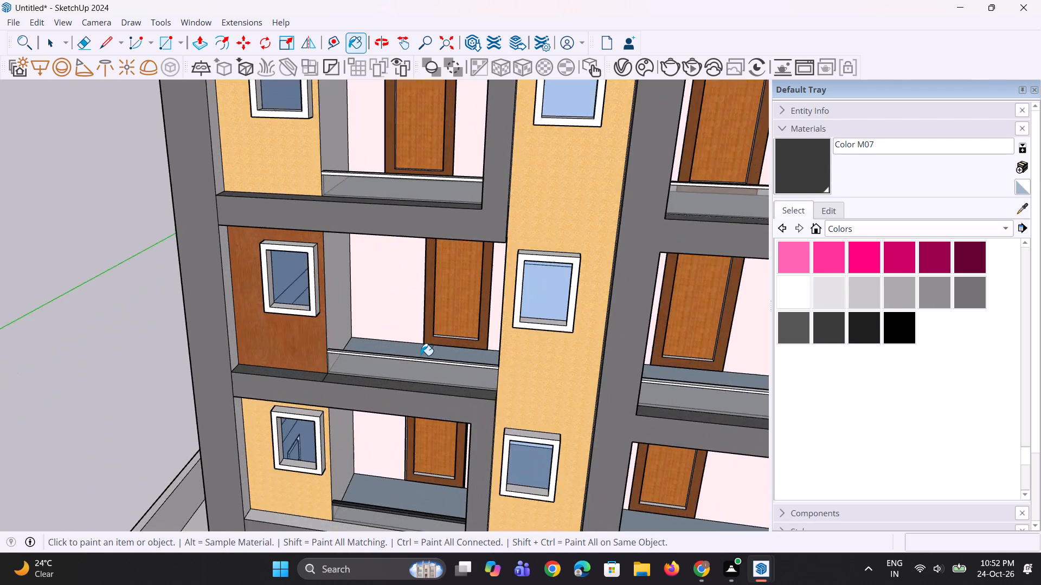
pyautogui.scroll(12, 421, 355)
pyautogui.click(421, 367)
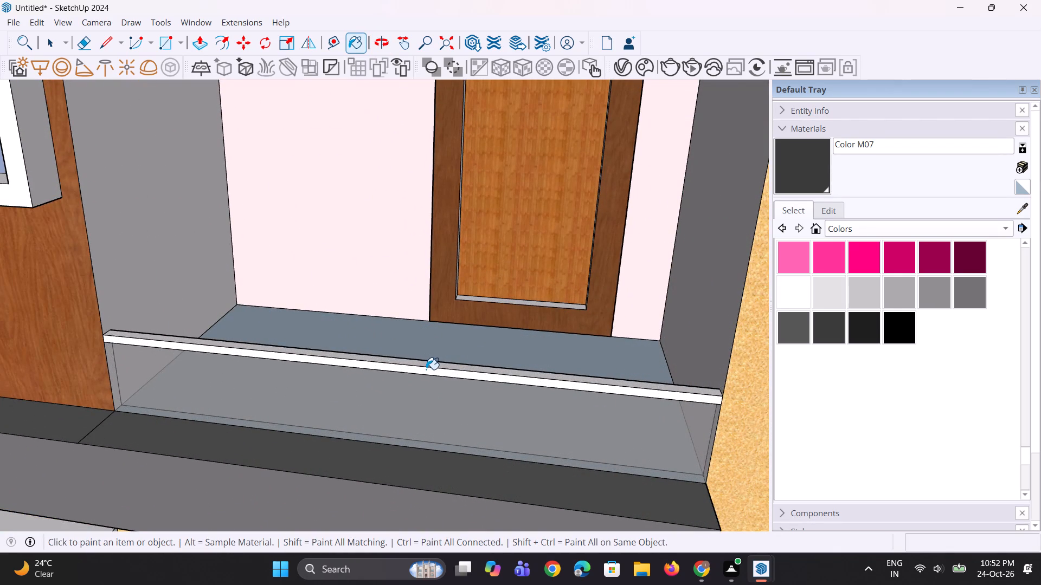
pyautogui.click(426, 370)
pyautogui.click(429, 368)
pyautogui.click(432, 366)
pyautogui.scroll(-7, 372, 386)
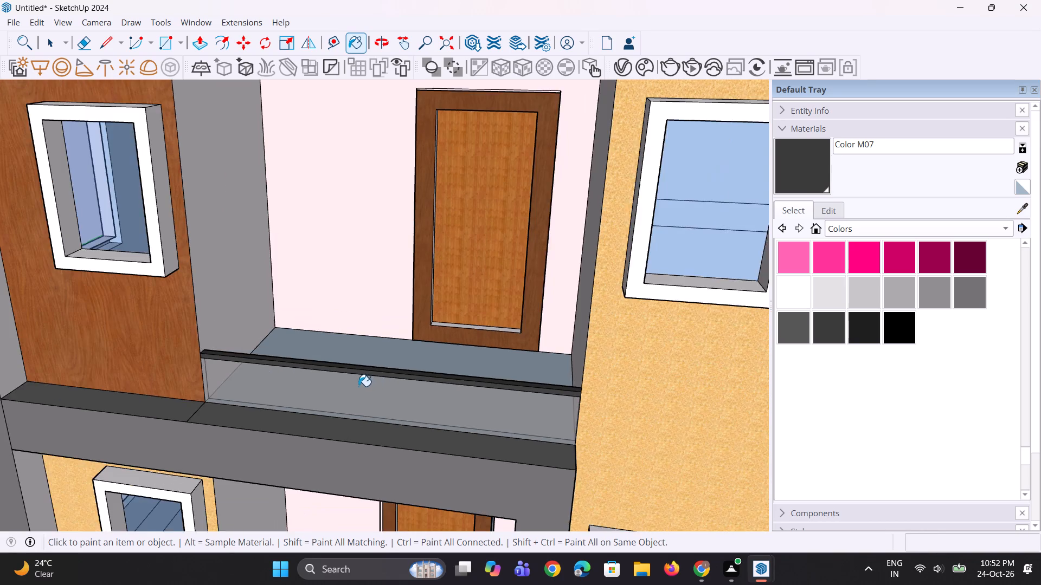
pyautogui.scroll(-7, 358, 386)
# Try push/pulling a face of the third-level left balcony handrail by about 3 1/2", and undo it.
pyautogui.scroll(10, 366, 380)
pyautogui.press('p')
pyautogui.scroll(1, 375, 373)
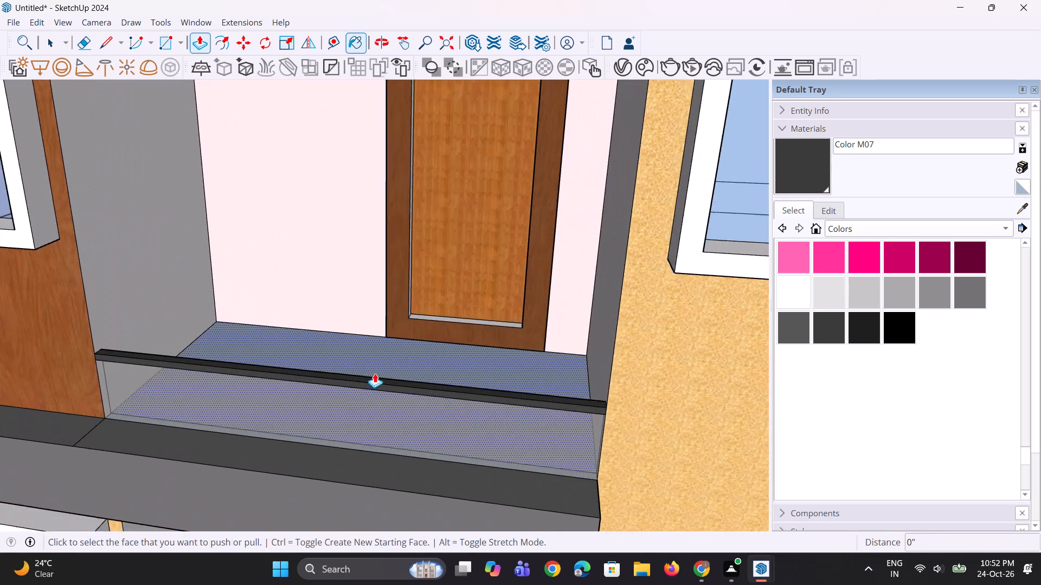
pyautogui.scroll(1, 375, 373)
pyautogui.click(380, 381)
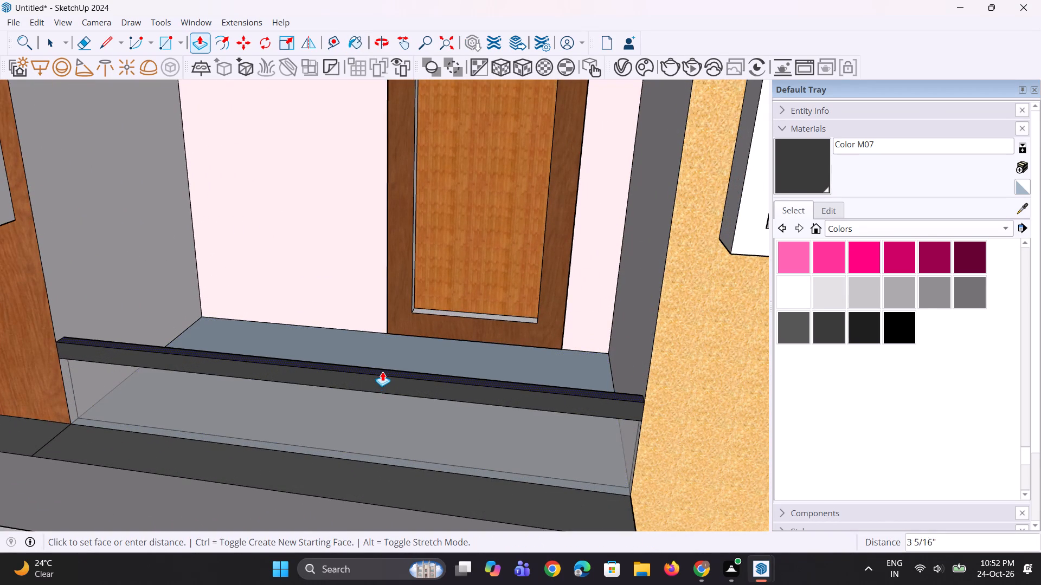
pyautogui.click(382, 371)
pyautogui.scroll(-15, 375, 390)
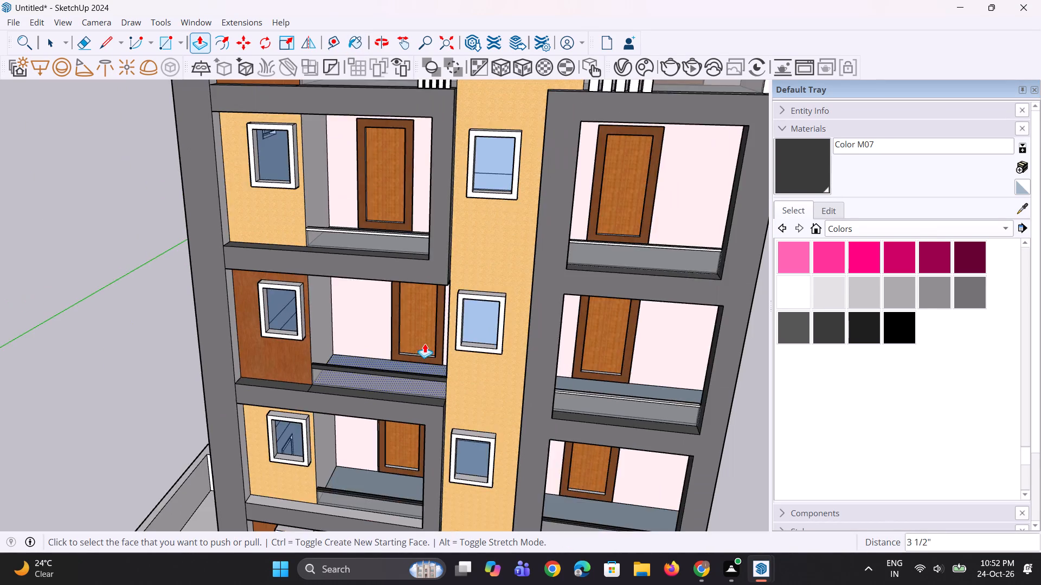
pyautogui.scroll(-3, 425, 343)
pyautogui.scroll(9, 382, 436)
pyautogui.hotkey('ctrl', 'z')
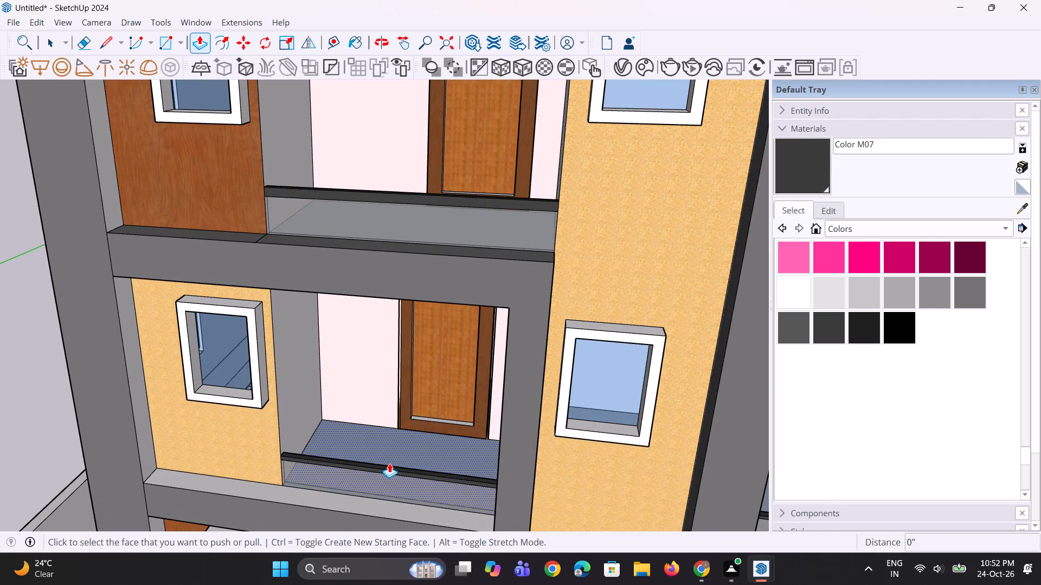
# Paint the top and front faces of the right-hand balcony handrail on the third level with Color M07.
pyautogui.scroll(-10, 374, 437)
pyautogui.scroll(7, 556, 378)
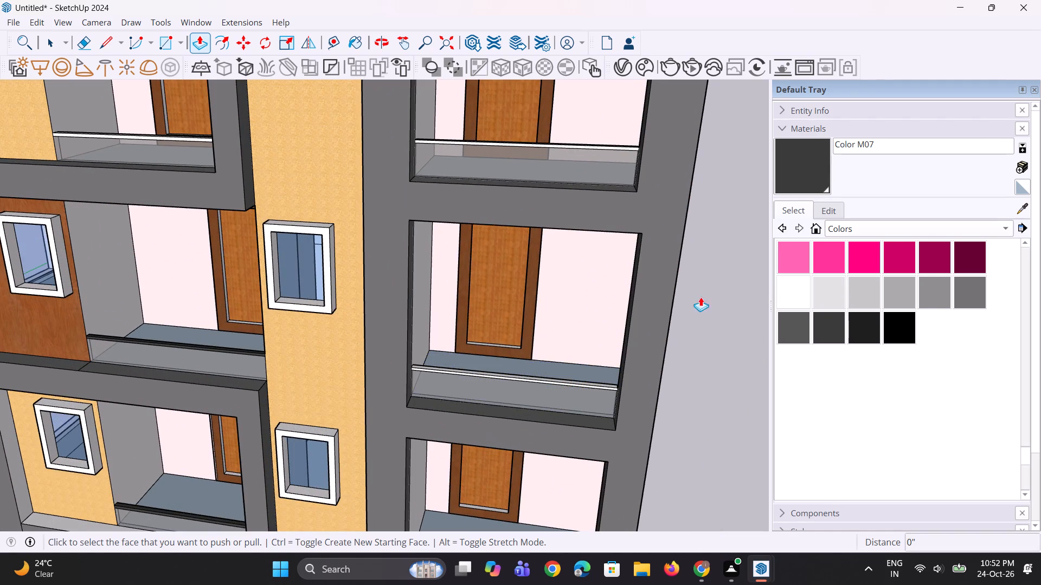
pyautogui.press('space')
pyautogui.press('space')
pyautogui.moveTo(820, 168); pyautogui.dragTo(812, 176)
pyautogui.scroll(3, 587, 330)
pyautogui.scroll(3, 545, 365)
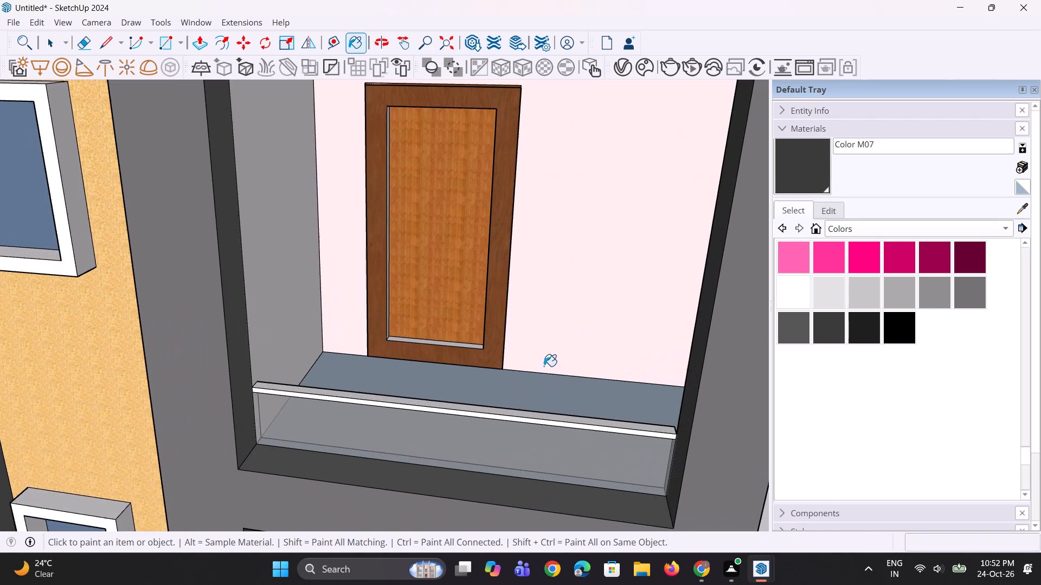
pyautogui.scroll(2, 549, 418)
pyautogui.click(551, 418)
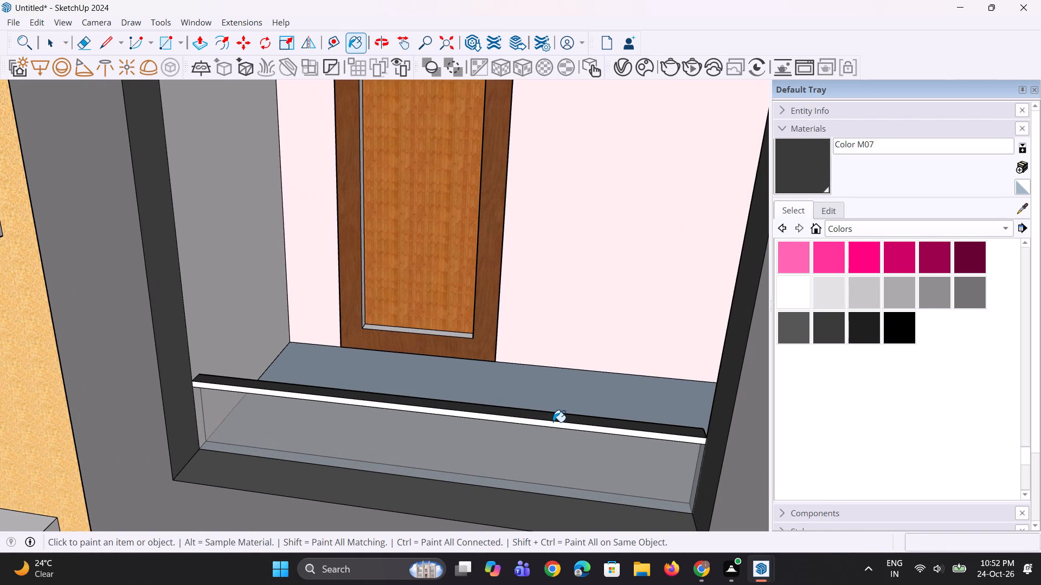
pyautogui.click(553, 422)
pyautogui.scroll(-12, 563, 423)
# Paint the right-hand balcony handrail on the fourth level with Color M07, undoing the stray paint on the wall behind.
pyautogui.scroll(2, 608, 256)
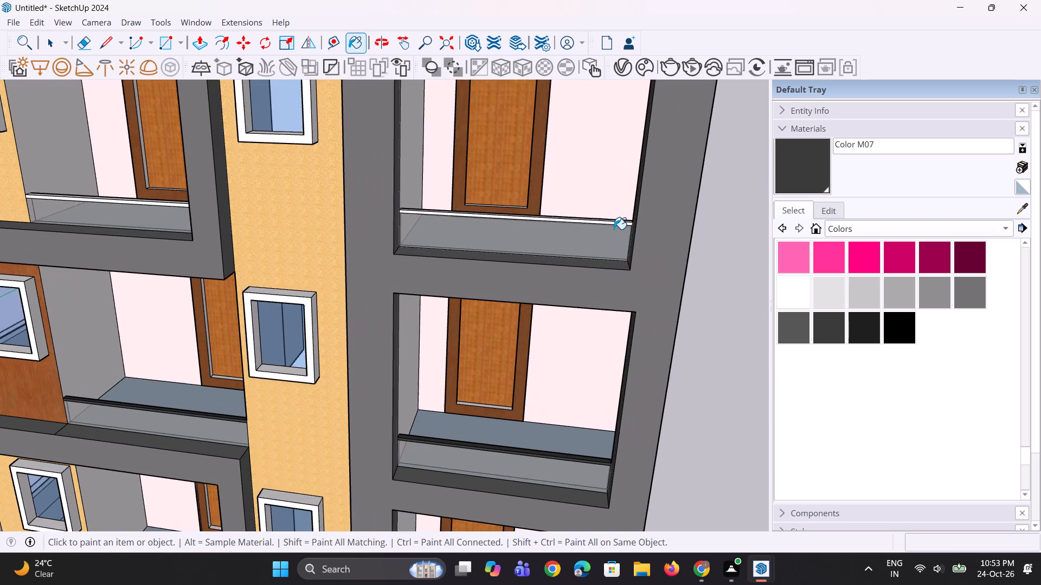
pyautogui.scroll(7, 614, 229)
pyautogui.click(614, 219)
pyautogui.click(614, 212)
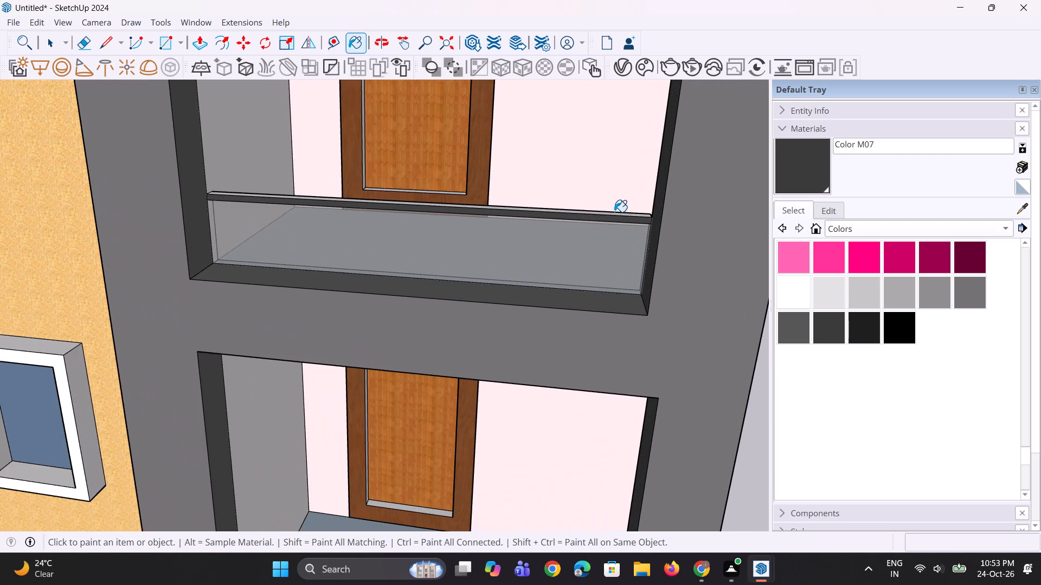
pyautogui.moveTo(612, 224); pyautogui.dragTo(616, 268, button='middle')
pyautogui.keyDown('ctrl'); pyautogui.scroll(3, 616, 268); pyautogui.keyUp('ctrl')
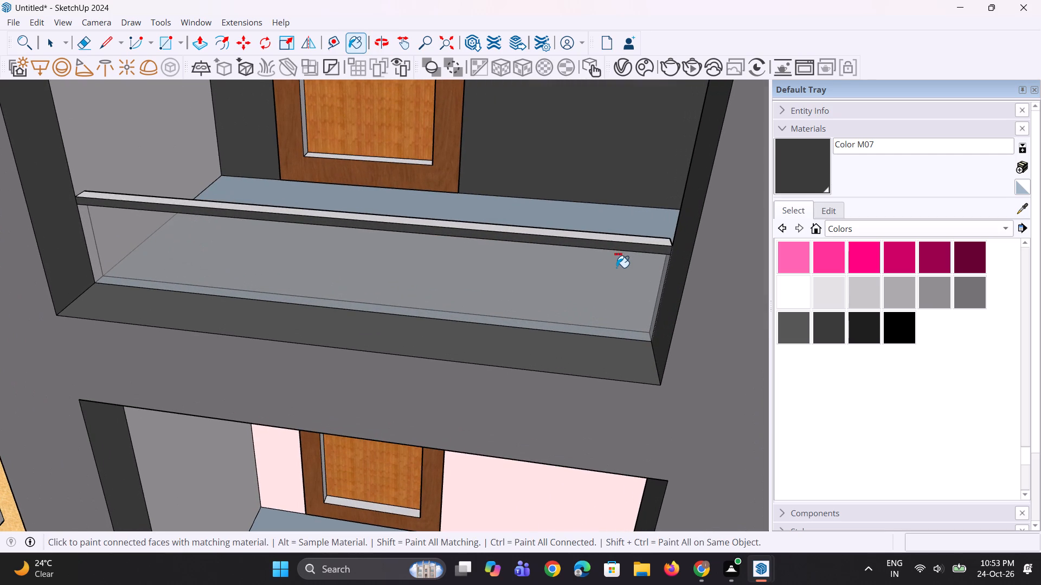
pyautogui.hotkey('ctrl', 'z')
pyautogui.scroll(2, 611, 250)
pyautogui.click(611, 237)
pyautogui.scroll(-7, 691, 366)
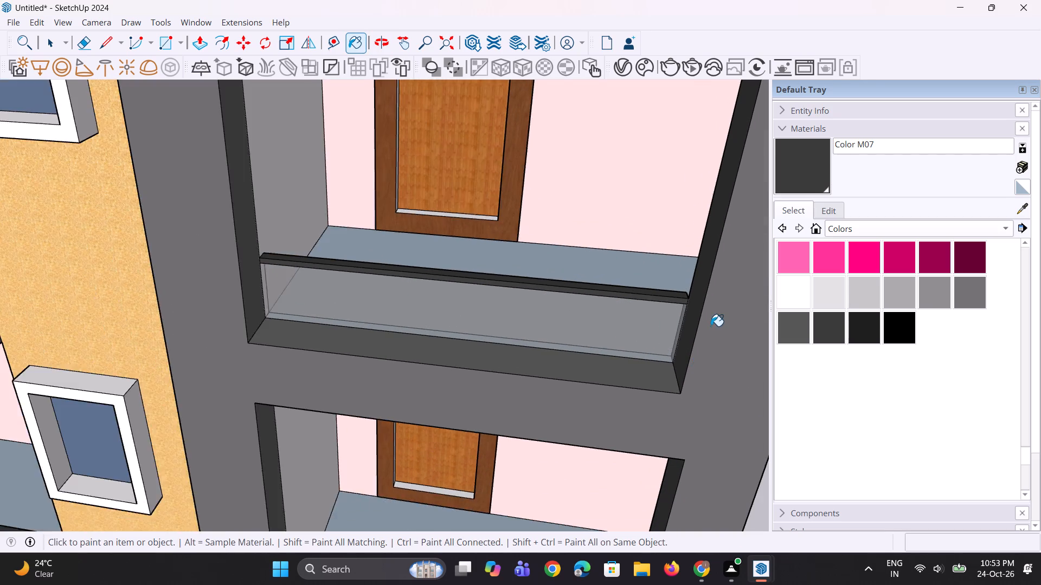
# Paint the top and front faces of the left-hand balcony handrail on the fourth level with Color M07.
pyautogui.scroll(-10, 711, 326)
pyautogui.scroll(3, 409, 280)
pyautogui.scroll(10, 252, 273)
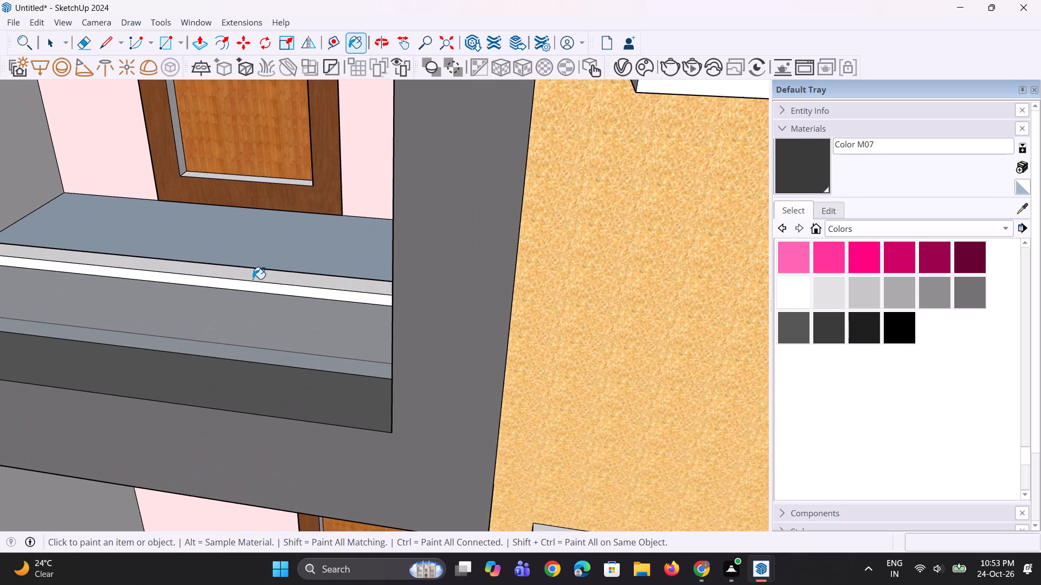
pyautogui.click(256, 285)
pyautogui.click(270, 280)
pyautogui.scroll(-12, 435, 320)
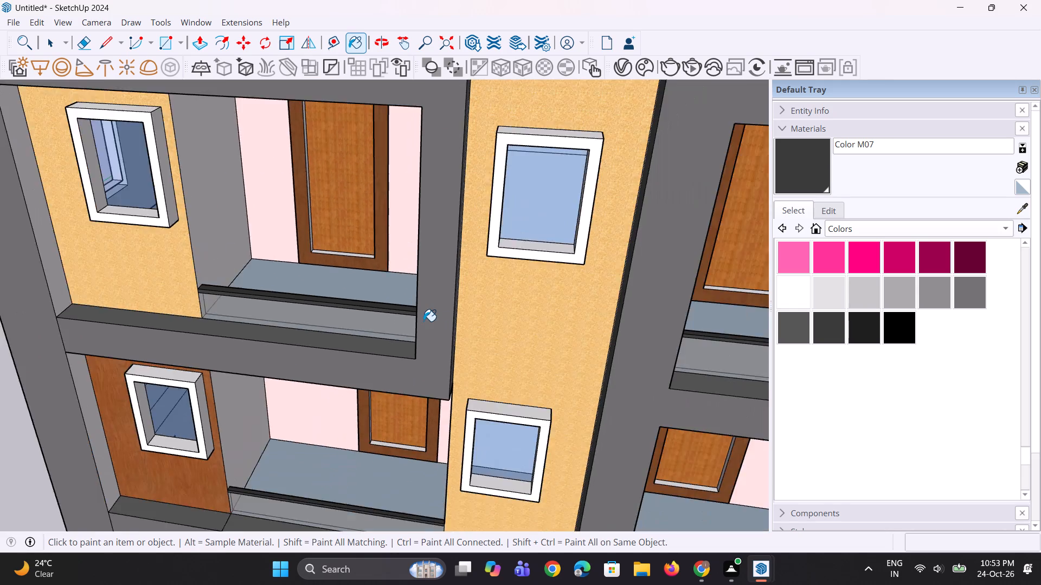
# Paint the left-hand balcony handrail on the top level, behind the white slats, with Color M07.
pyautogui.scroll(-17, 423, 321)
pyautogui.scroll(16, 393, 273)
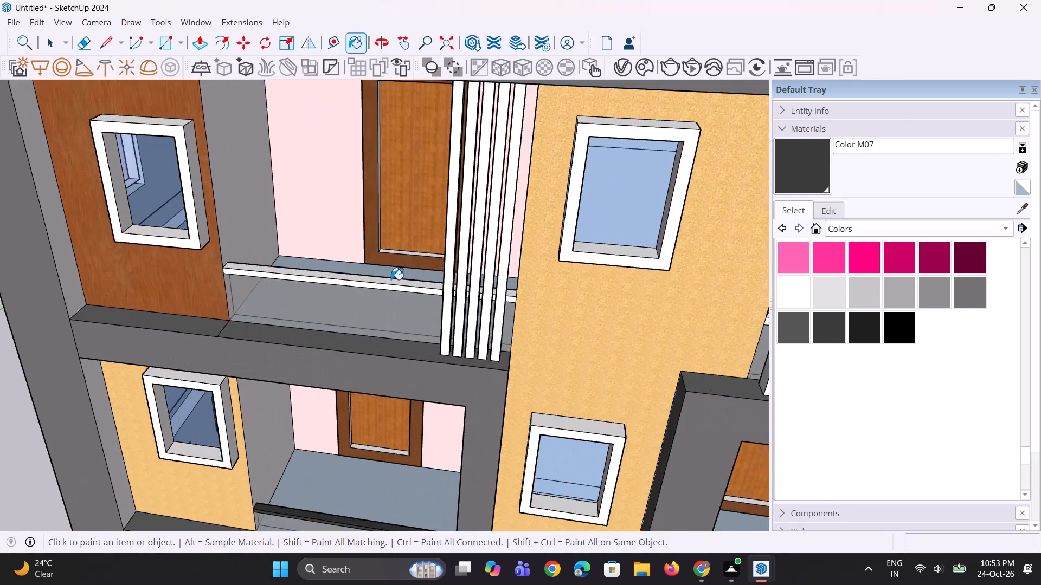
pyautogui.scroll(4, 391, 279)
pyautogui.click(393, 285)
pyautogui.click(394, 292)
pyautogui.scroll(-11, 385, 292)
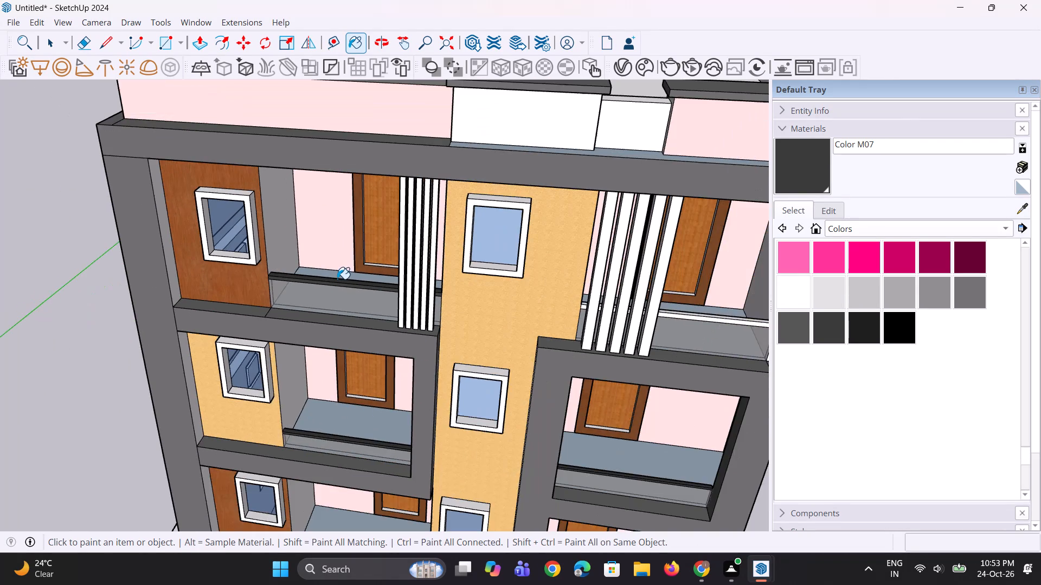
# Paint the top and front faces of the right-hand balcony handrail on the top level with Color M07.
pyautogui.scroll(6, 684, 296)
pyautogui.click(695, 317)
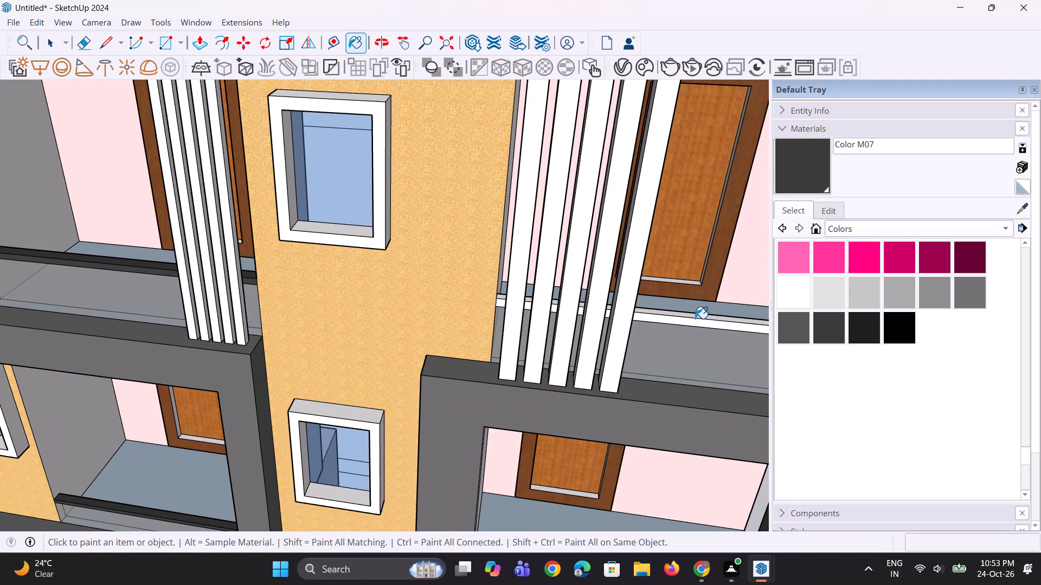
pyautogui.click(695, 322)
pyautogui.scroll(-5, 635, 324)
pyautogui.moveTo(635, 324); pyautogui.dragTo(634, 300, button='middle')
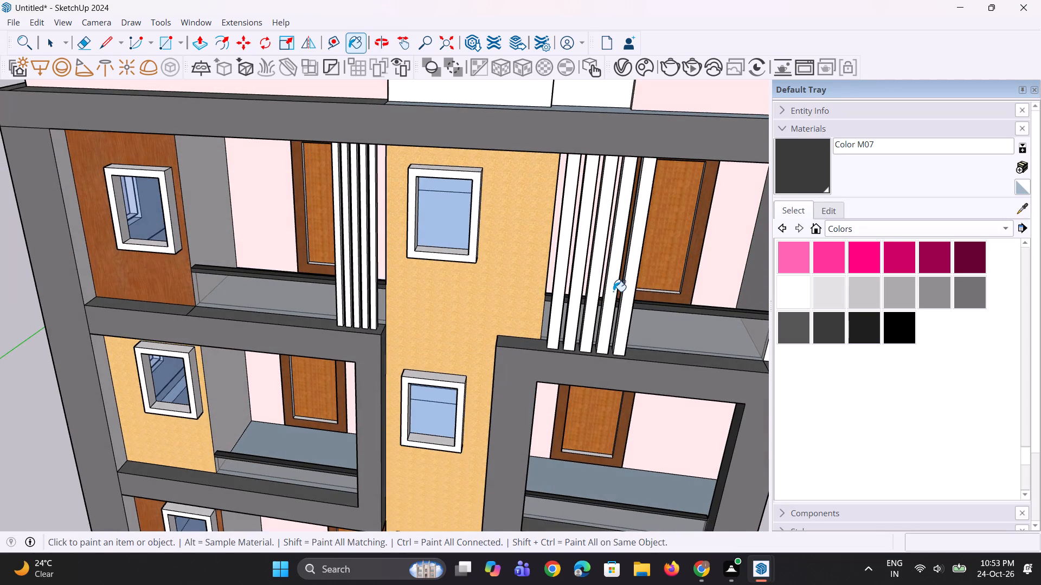
# Sample the pale pink Generic#1 from the top-level balcony back wall and paint the right-hand balcony's end wall faces with it.
pyautogui.scroll(-5, 613, 291)
pyautogui.scroll(2, 613, 291)
pyautogui.scroll(-14, 612, 290)
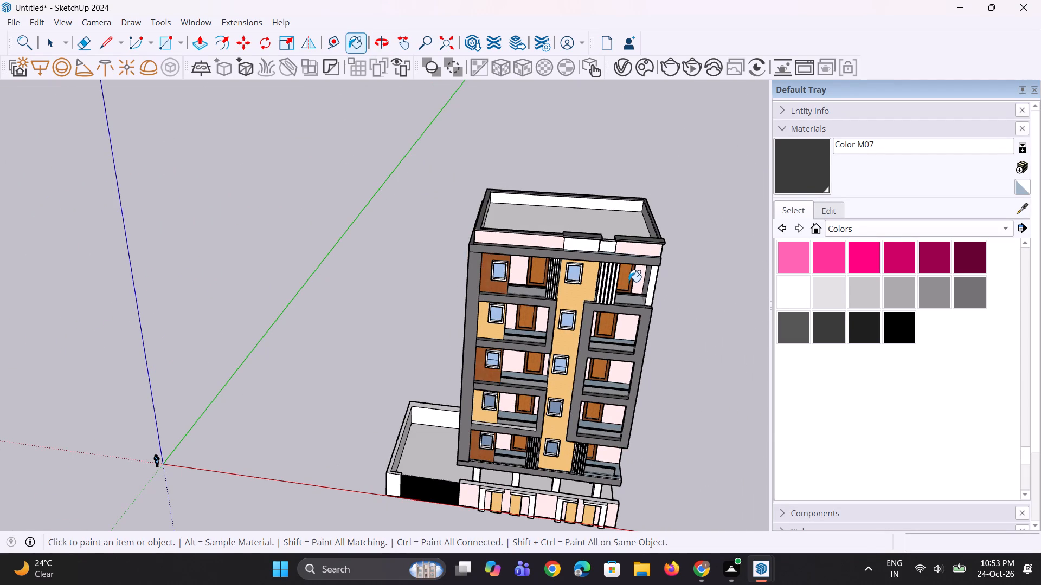
pyautogui.click(1017, 206)
pyautogui.scroll(2, 725, 275)
pyautogui.scroll(2, 660, 247)
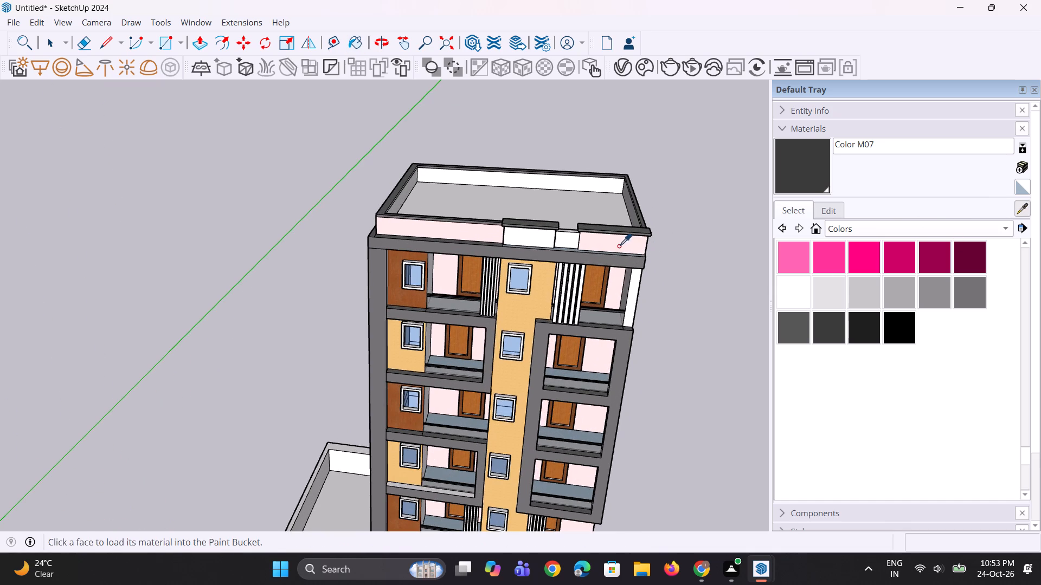
pyautogui.click(613, 284)
pyautogui.scroll(3, 633, 298)
pyautogui.click(634, 298)
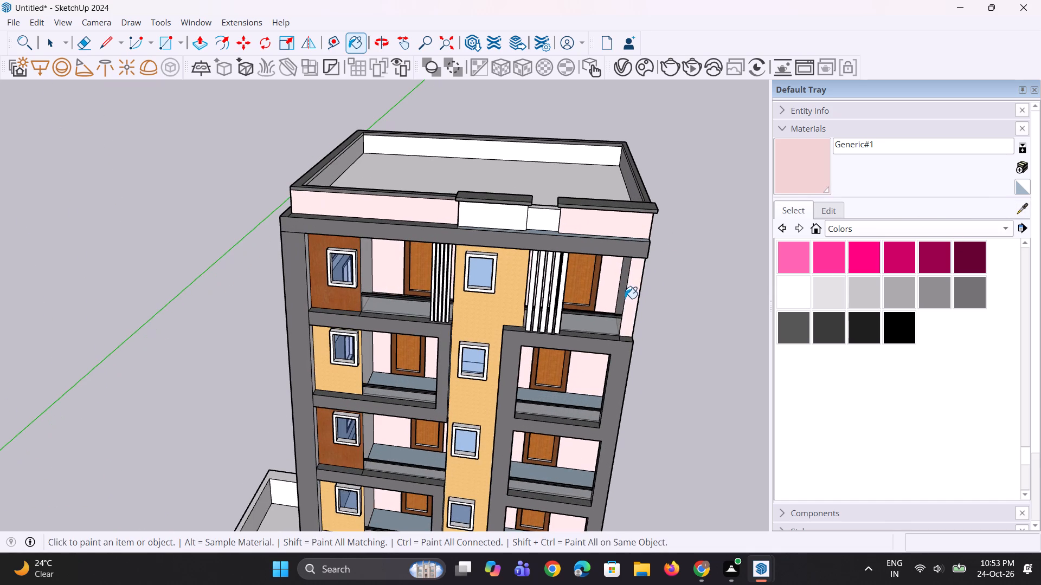
pyautogui.click(623, 295)
pyautogui.moveTo(642, 291); pyautogui.dragTo(536, 276, button='middle')
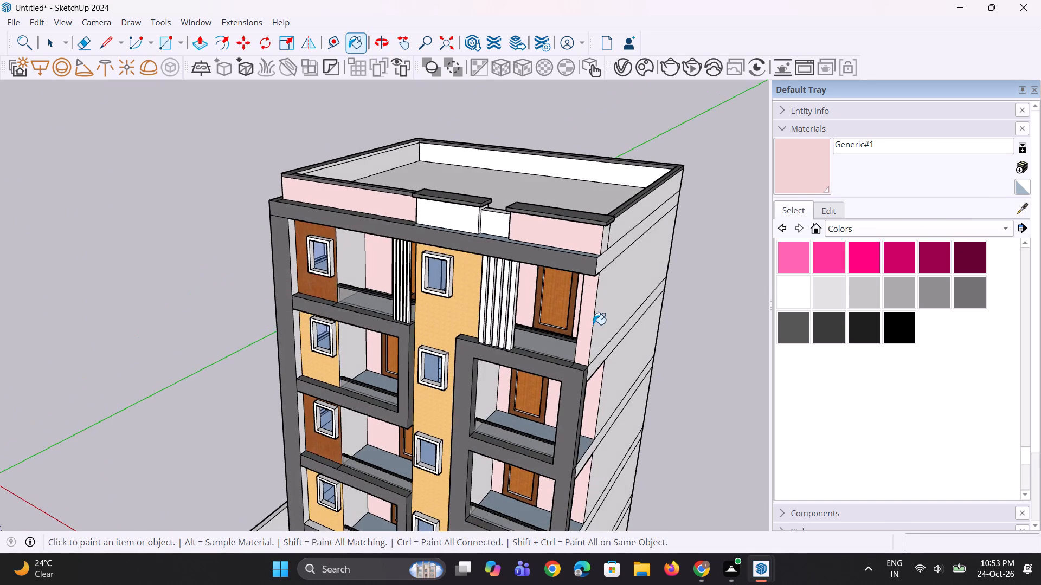
pyautogui.scroll(-4, 573, 296)
pyautogui.scroll(2, 573, 308)
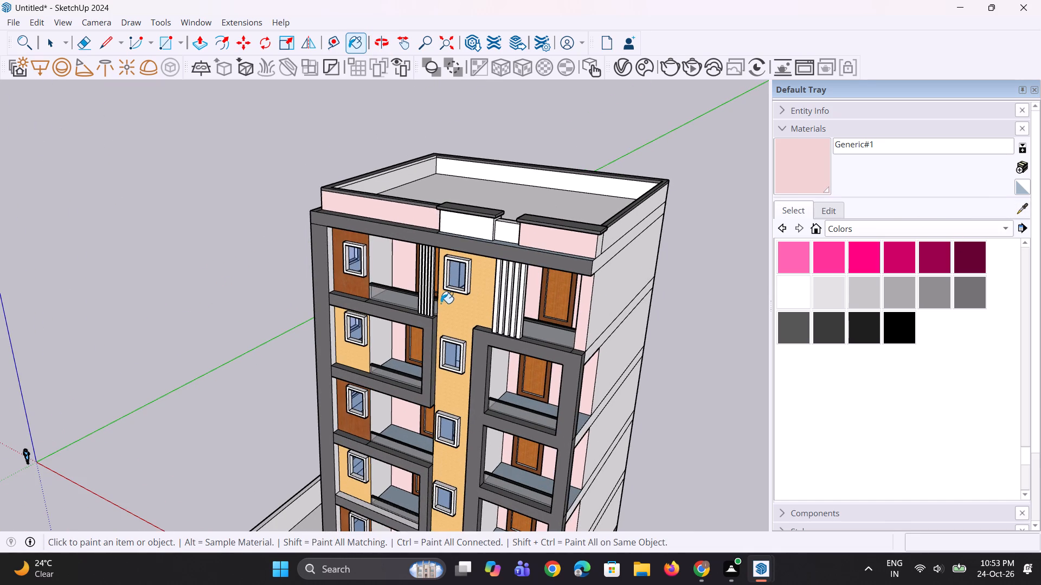
pyautogui.scroll(-5, 548, 268)
pyautogui.moveTo(524, 309); pyautogui.dragTo(581, 253, button='middle')
pyautogui.scroll(1, 526, 309)
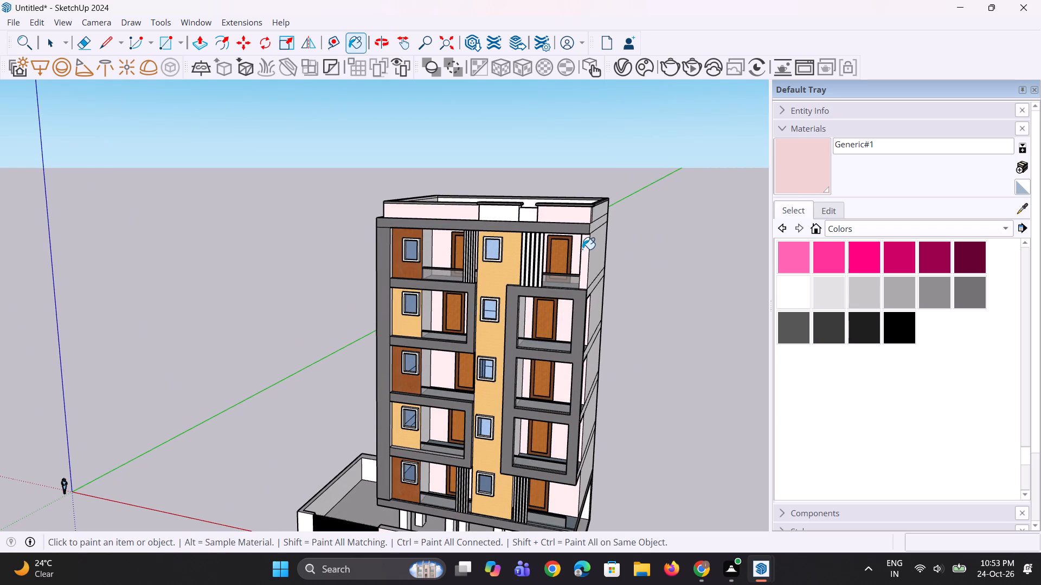
pyautogui.press('space')
pyautogui.press('space')
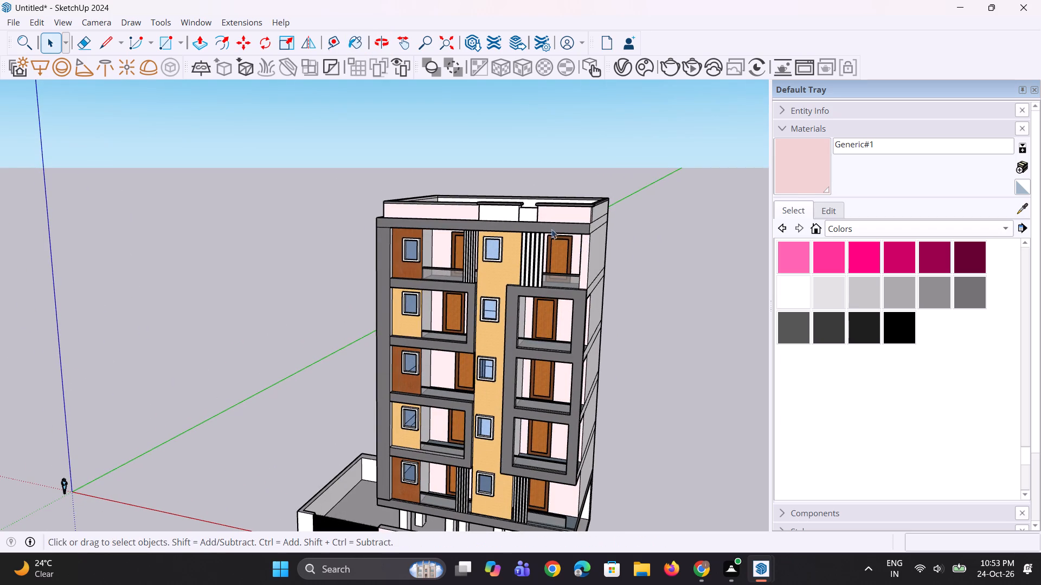
# Copy the vertical outer corner edge of the first-level right-hand balcony's back wall about 10 3/16" inward along the wall.
pyautogui.scroll(-5, 548, 216)
pyautogui.scroll(9, 571, 402)
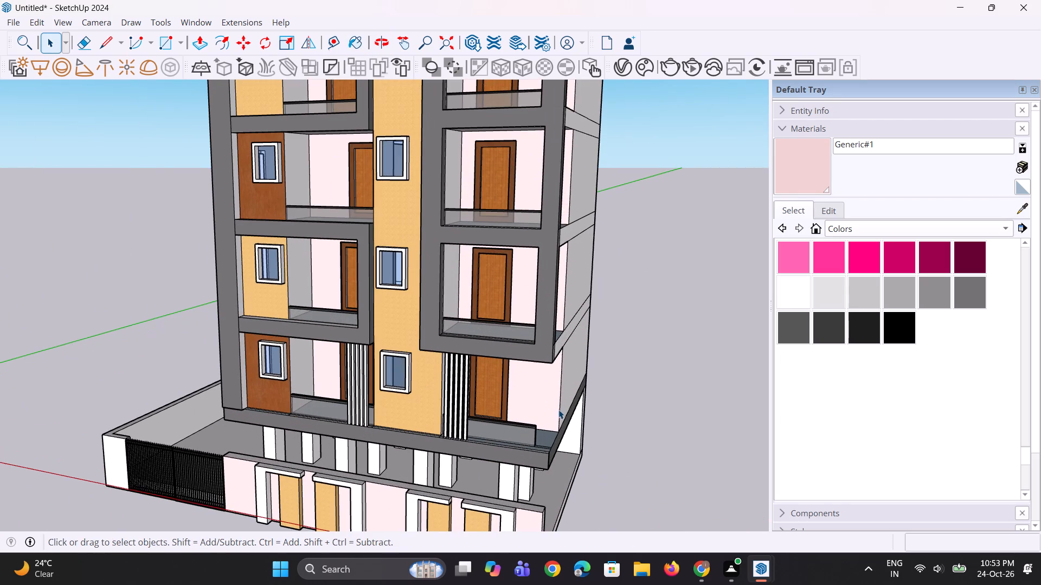
pyautogui.click(558, 409)
pyautogui.scroll(6, 557, 415)
pyautogui.press('m')
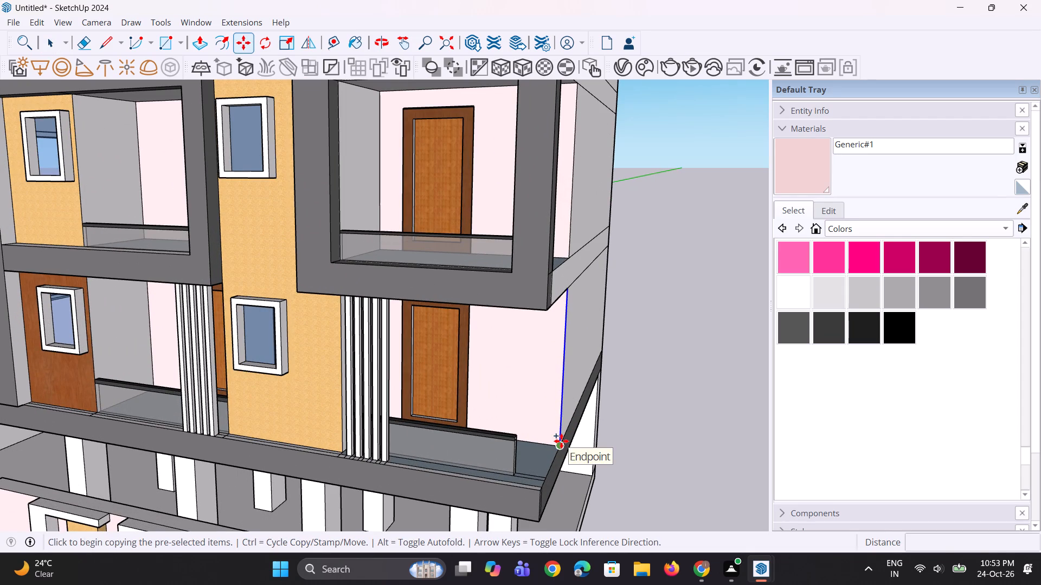
pyautogui.click(558, 441)
pyautogui.click(550, 440)
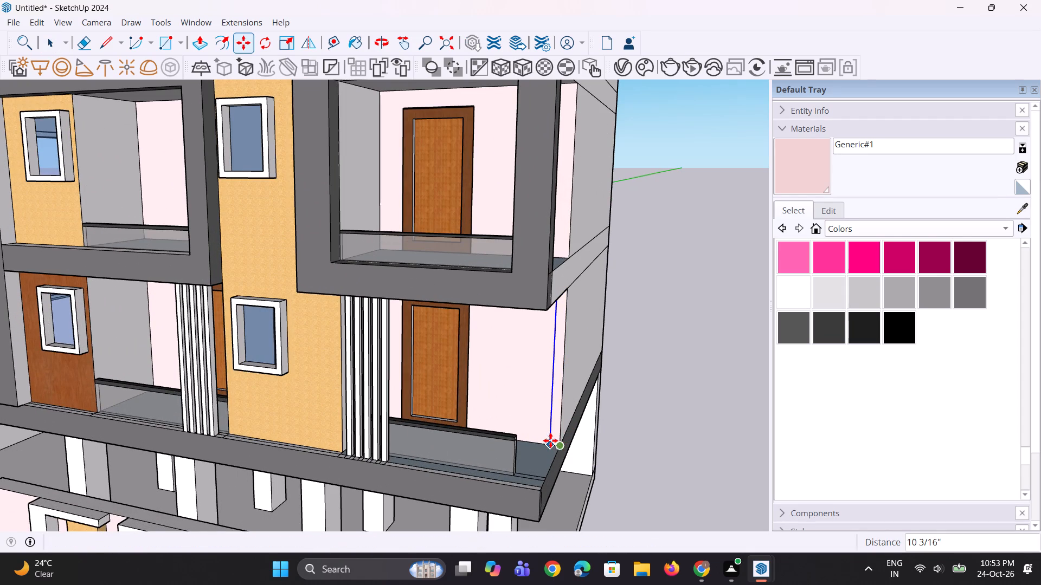
# Push/Pull the narrow wall strip forward to near the slab's front edge as the end wall of the first-level right-hand balcony.
pyautogui.press('p')
pyautogui.click(555, 420)
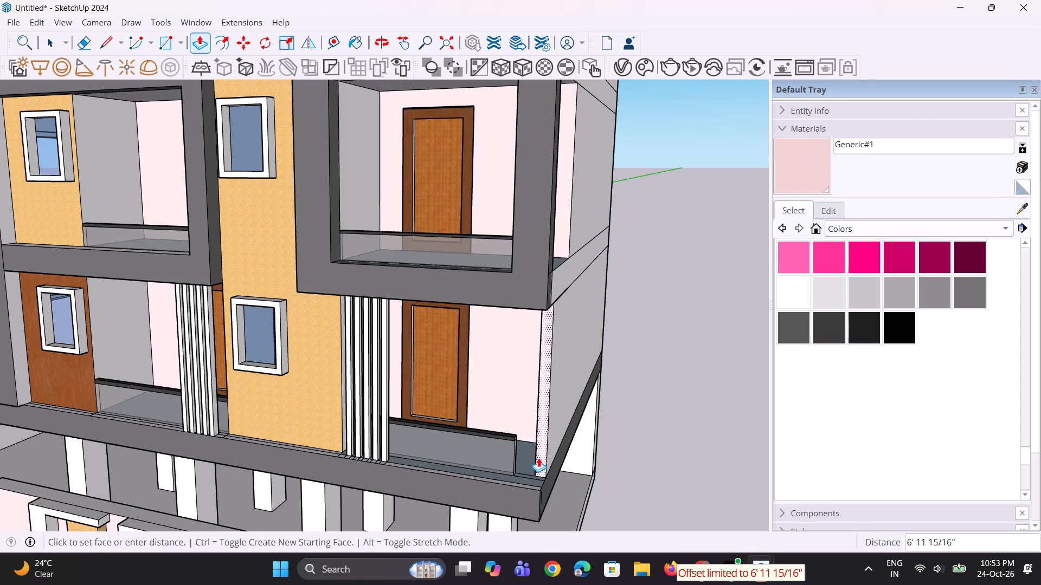
pyautogui.click(530, 477)
pyautogui.click(539, 463)
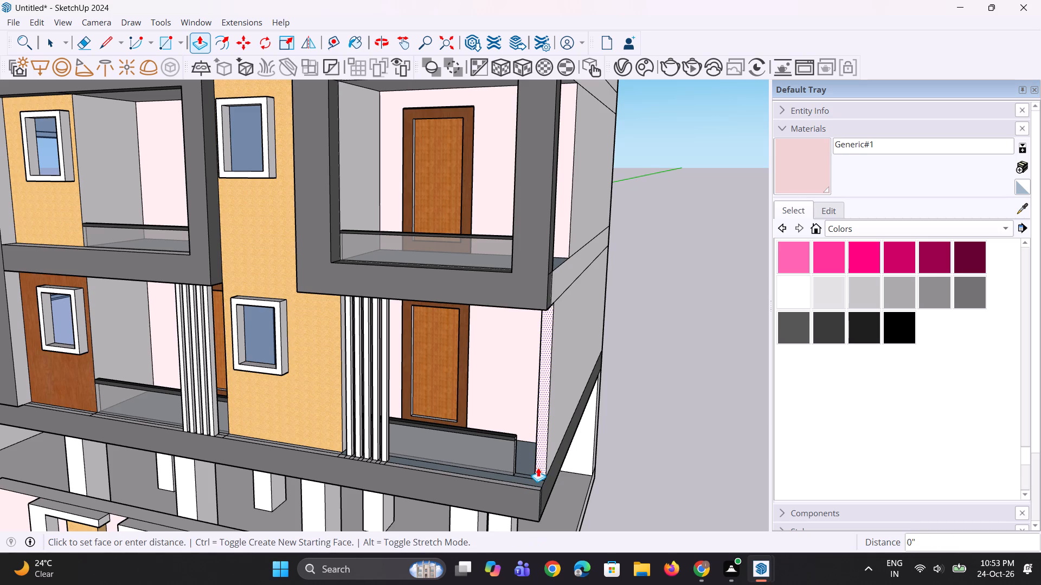
pyautogui.click(535, 476)
# Extend the first-level right-hand balcony's glass panel by 1' 7" to the end wall, and extend its handrail to match.
pyautogui.moveTo(526, 460); pyautogui.dragTo(541, 470, button='middle')
pyautogui.scroll(3, 534, 468)
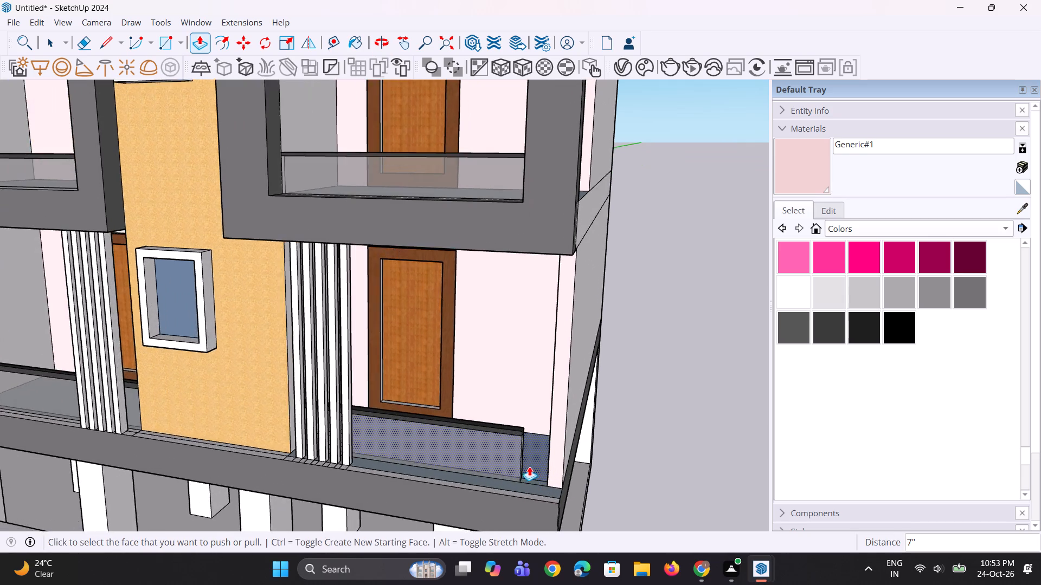
pyautogui.scroll(10, 529, 466)
pyautogui.click(512, 456)
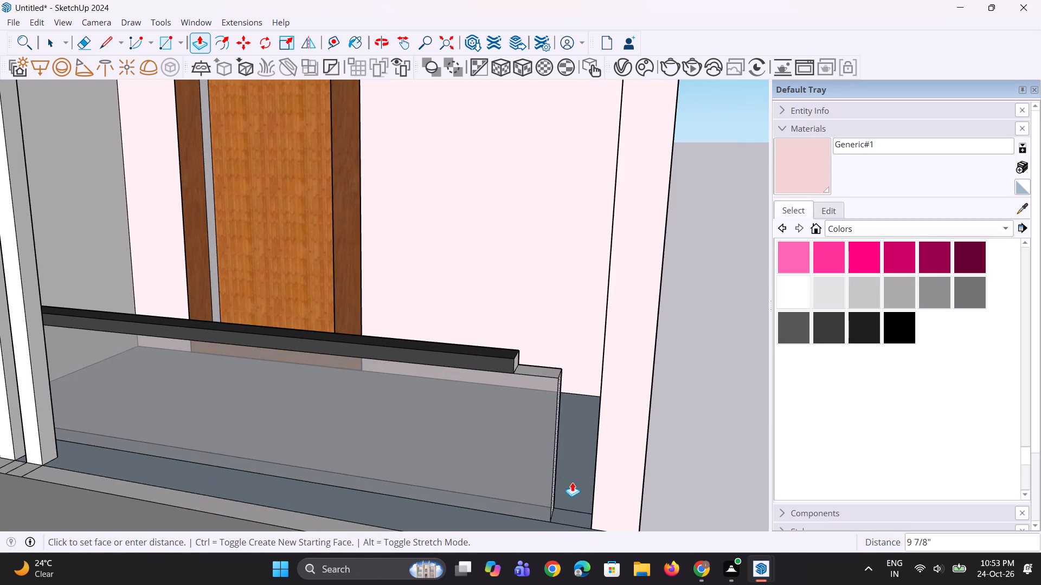
pyautogui.click(593, 509)
pyautogui.scroll(2, 531, 402)
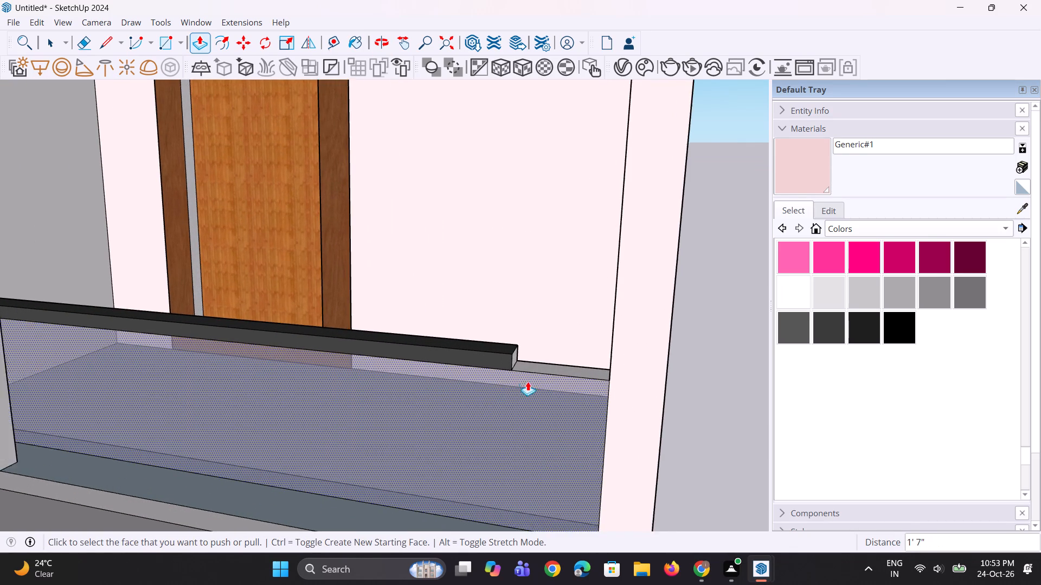
pyautogui.doubleClick(513, 352)
pyautogui.moveTo(544, 410); pyautogui.dragTo(619, 383, button='middle')
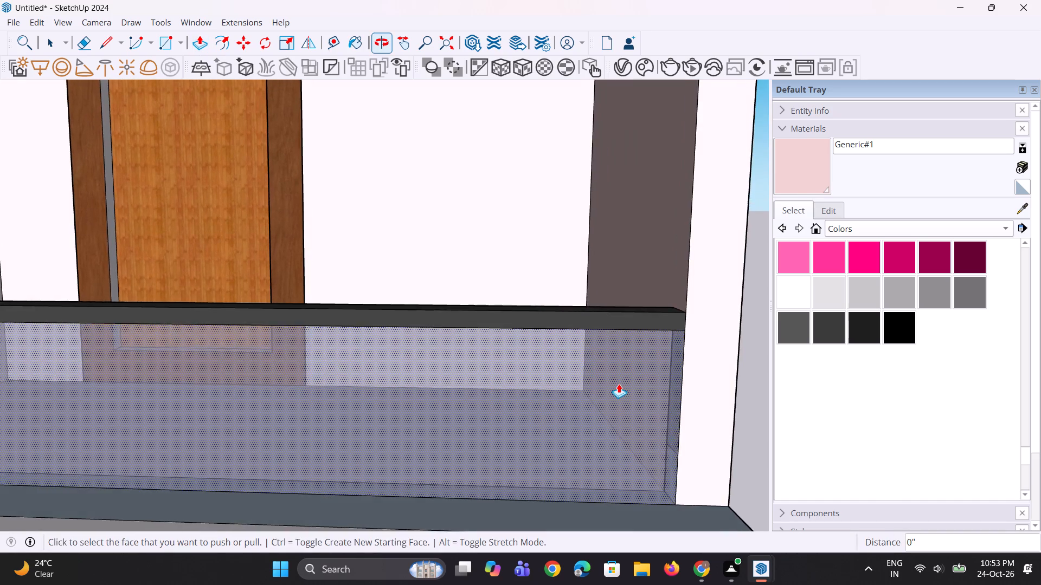
pyautogui.scroll(-6, 619, 383)
pyautogui.moveTo(626, 386); pyautogui.dragTo(611, 374, button='middle')
pyautogui.press('space')
pyautogui.press('space')
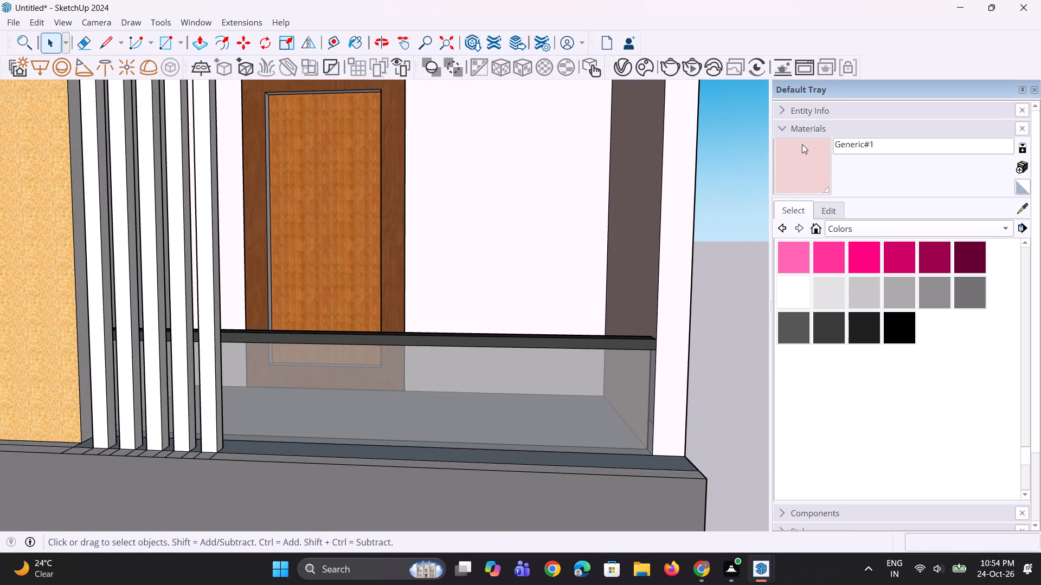
# Paint the first-level right-hand balcony's end wall and back wall with Generic#1.
pyautogui.click(802, 178)
pyautogui.click(677, 295)
pyautogui.click(650, 297)
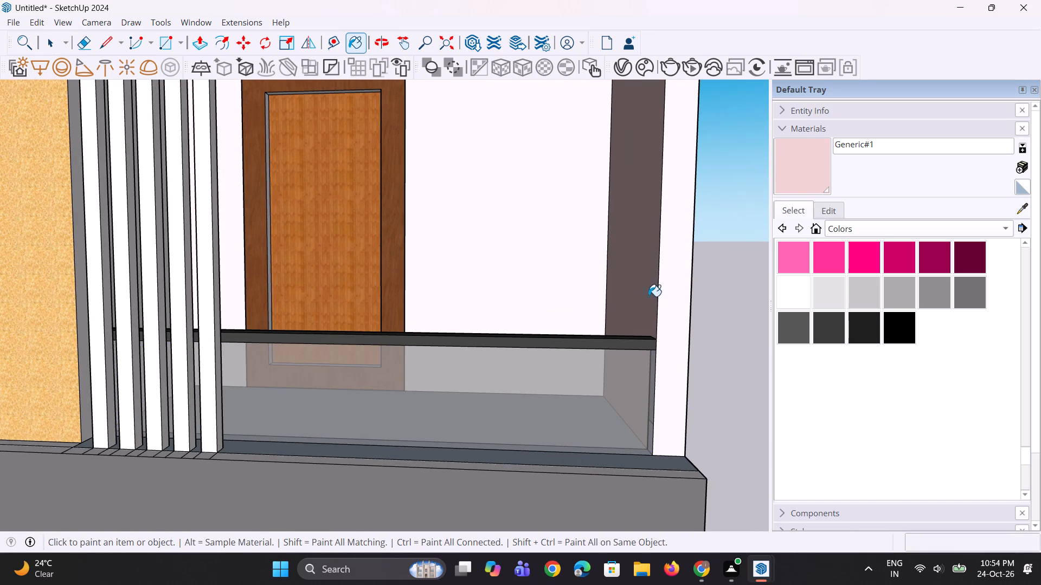
pyautogui.click(572, 278)
pyautogui.moveTo(665, 312); pyautogui.dragTo(586, 351, button='middle')
pyautogui.moveTo(585, 351); pyautogui.dragTo(628, 348)
pyautogui.click(645, 353)
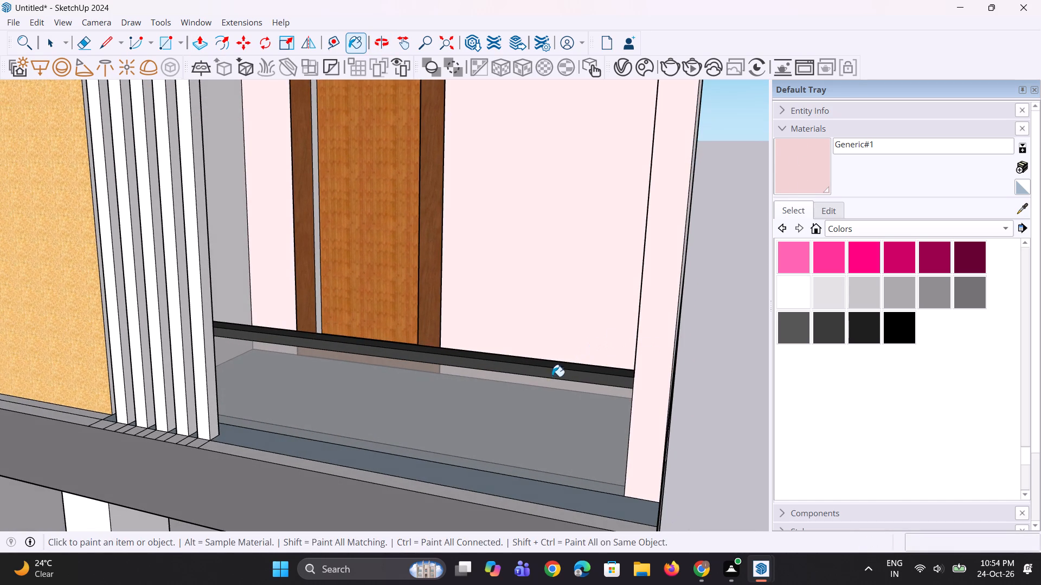
# Paint the ceilings of the left-hand and right-hand balconies on the first and second levels with Generic#1.
pyautogui.moveTo(556, 380); pyautogui.dragTo(708, 296, button='middle')
pyautogui.scroll(-11, 634, 397)
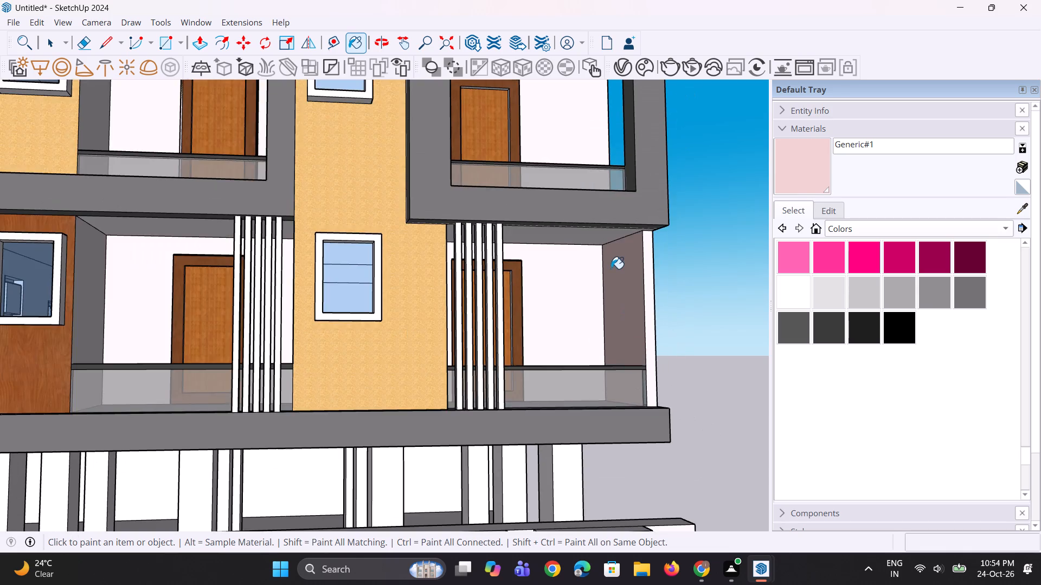
pyautogui.scroll(2, 611, 266)
pyautogui.moveTo(611, 266); pyautogui.dragTo(593, 230, button='middle')
pyautogui.click(593, 230)
pyautogui.scroll(-6, 587, 305)
pyautogui.moveTo(584, 283); pyautogui.dragTo(570, 346, button='middle')
pyautogui.click(574, 198)
pyautogui.moveTo(564, 286); pyautogui.dragTo(567, 160, button='middle')
pyautogui.scroll(1, 564, 286)
pyautogui.click(547, 128)
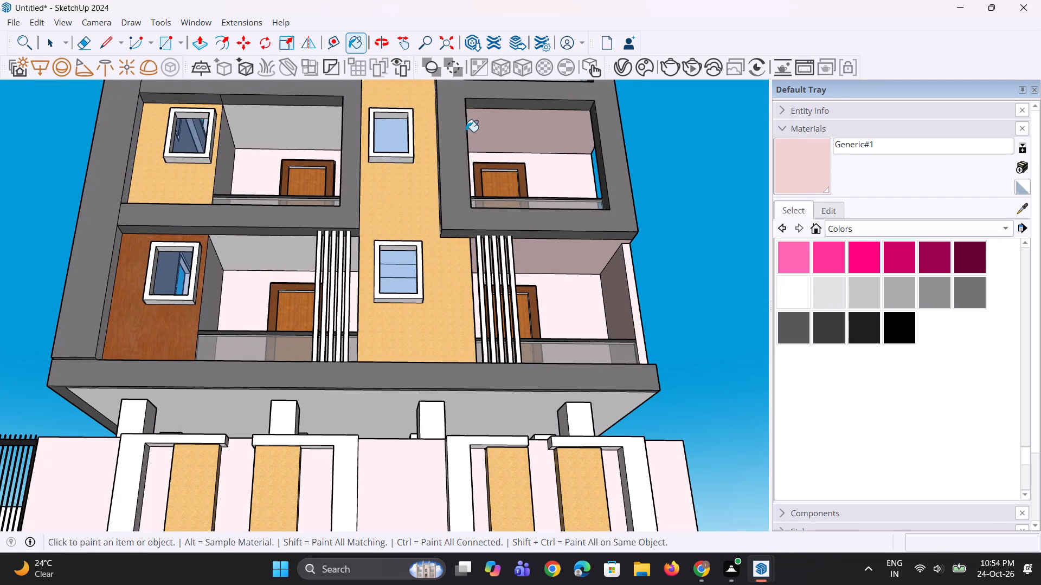
pyautogui.click(324, 139)
pyautogui.click(307, 253)
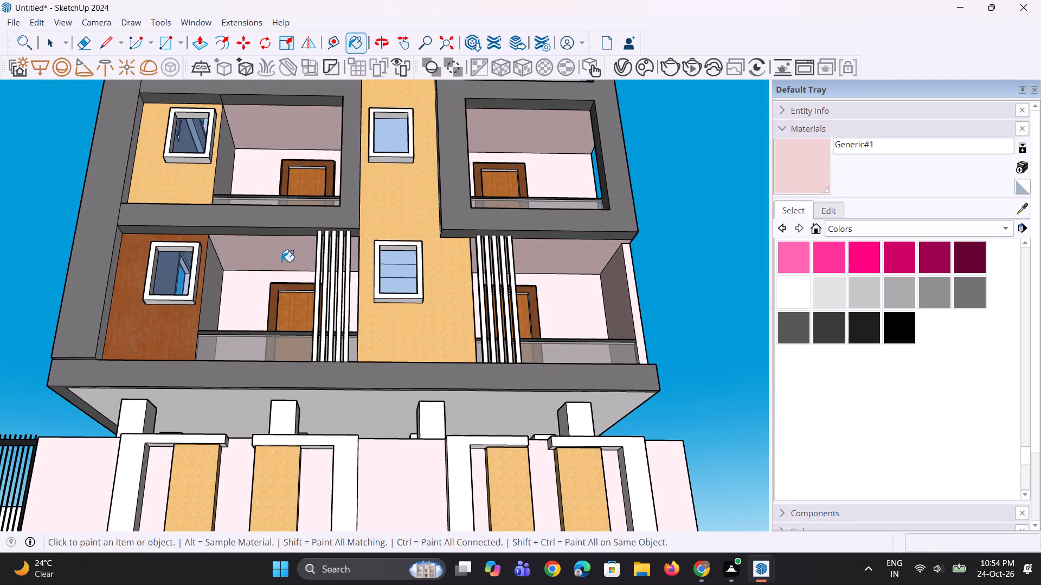
# Paint the inner side walls of the left-hand and right-hand balconies on the first and second levels with Generic#1.
pyautogui.click(210, 283)
pyautogui.moveTo(250, 282); pyautogui.dragTo(195, 289, button='middle')
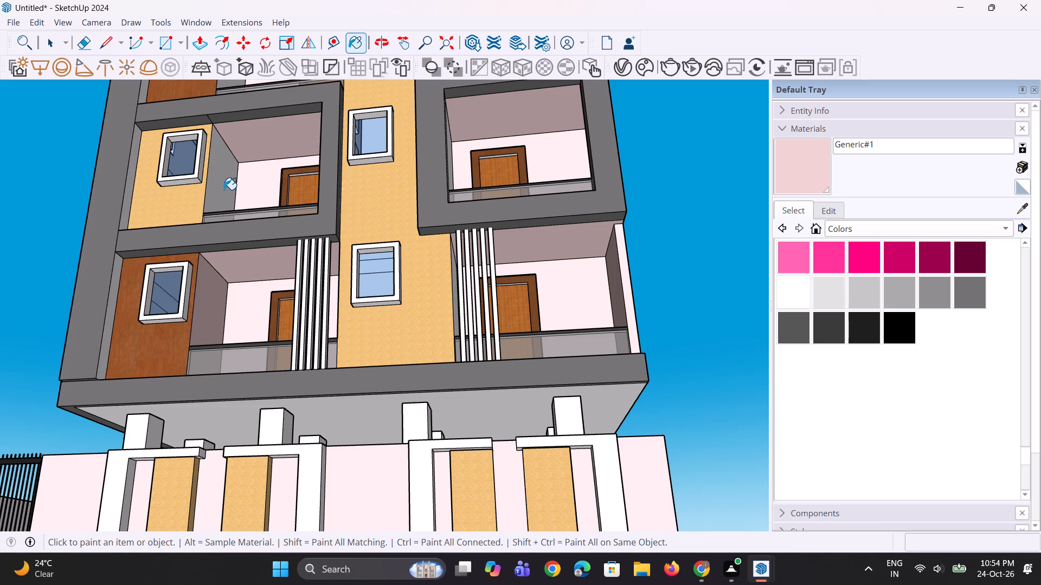
pyautogui.click(224, 190)
pyautogui.moveTo(315, 239); pyautogui.dragTo(194, 265, button='middle')
pyautogui.click(414, 168)
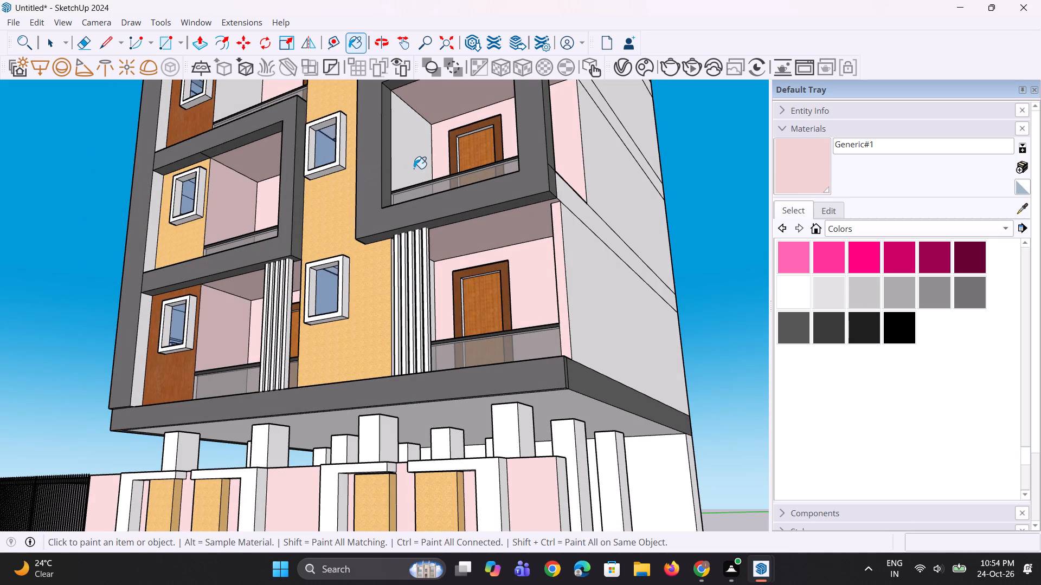
pyautogui.moveTo(446, 328); pyautogui.dragTo(413, 331, button='middle')
pyautogui.click(419, 304)
# Paint the ceilings and inner side walls of both third-level balconies with Generic#1.
pyautogui.moveTo(393, 378); pyautogui.dragTo(507, 378, button='middle')
pyautogui.scroll(-4, 505, 382)
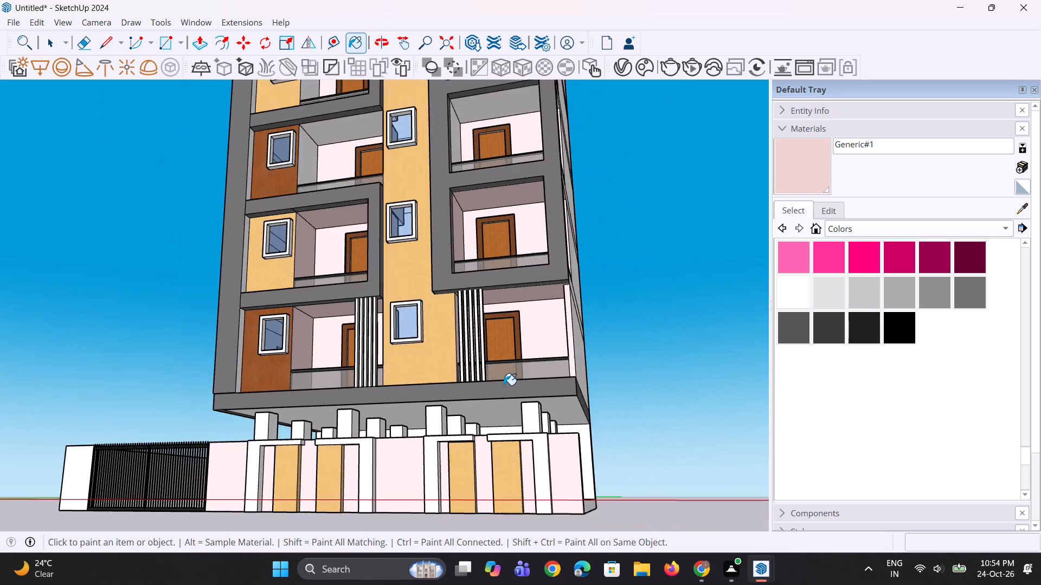
pyautogui.scroll(-5, 504, 385)
pyautogui.scroll(5, 399, 205)
pyautogui.click(400, 186)
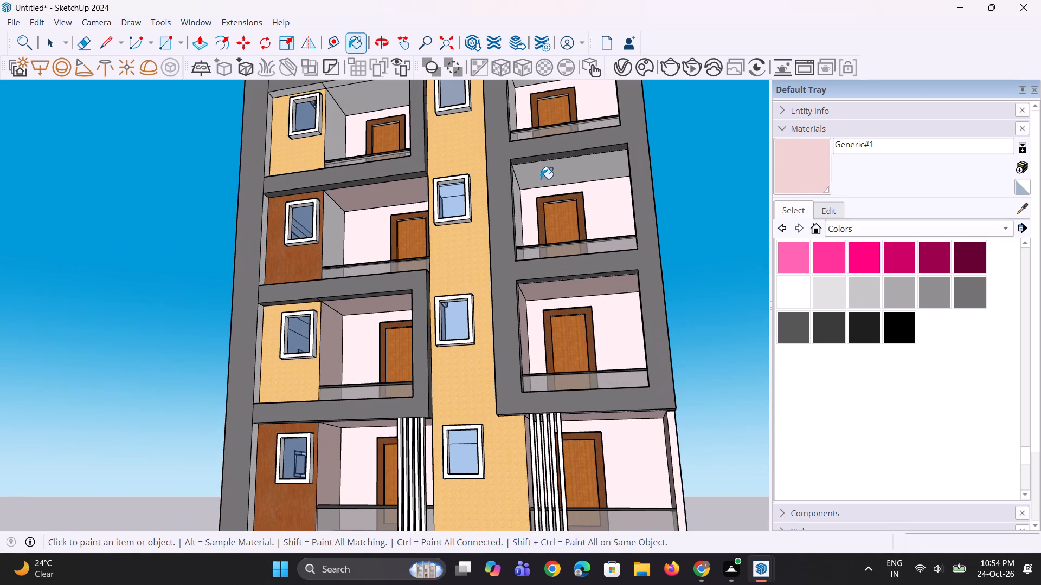
pyautogui.click(541, 179)
pyautogui.moveTo(493, 206); pyautogui.dragTo(449, 218, button='middle')
pyautogui.click(499, 214)
pyautogui.moveTo(464, 230); pyautogui.dragTo(410, 258, button='middle')
pyautogui.click(331, 252)
# Paint the inner side walls and ceilings of both fourth-level balconies with Generic#1, undoing and redoing the left-hand ceiling paint.
pyautogui.moveTo(323, 139); pyautogui.dragTo(323, 147)
pyautogui.scroll(-5, 379, 259)
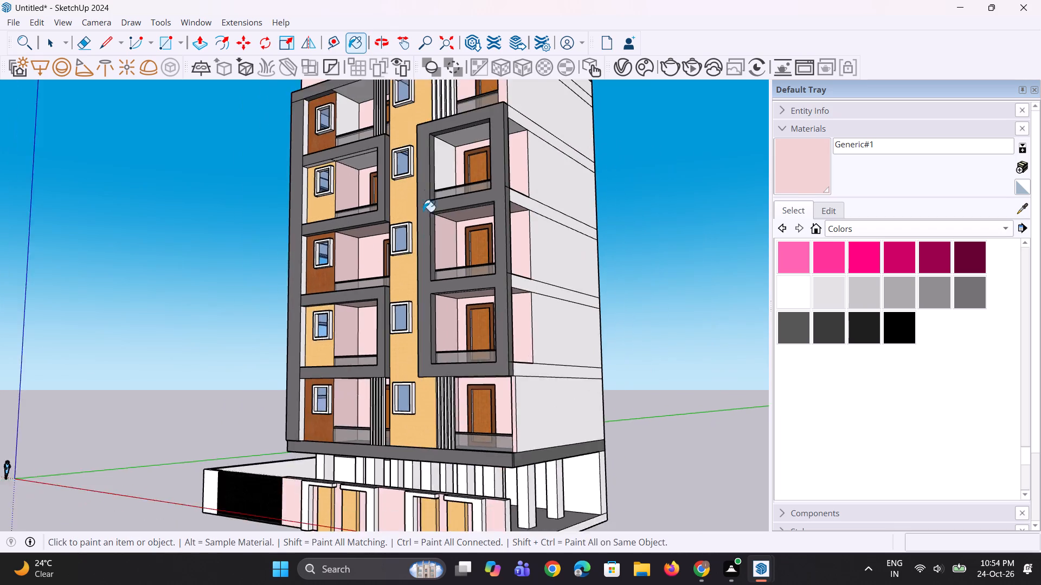
pyautogui.scroll(2, 418, 186)
pyautogui.click(443, 164)
pyautogui.click(460, 135)
pyautogui.moveTo(441, 192); pyautogui.dragTo(521, 135, button='middle')
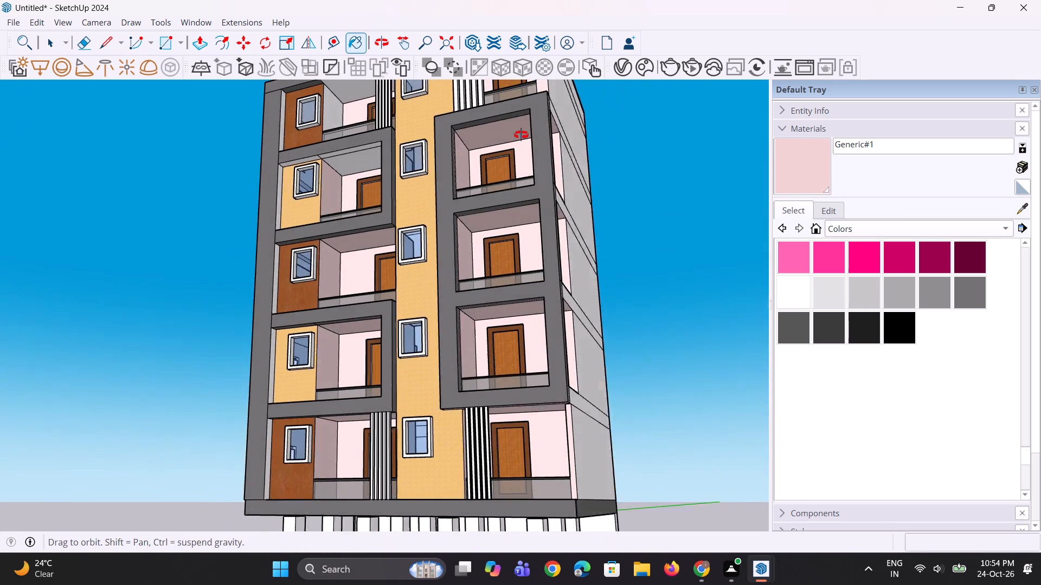
pyautogui.moveTo(521, 135); pyautogui.dragTo(523, 132, button='middle')
pyautogui.click(370, 159)
pyautogui.middleClick(441, 330)
pyautogui.scroll(-4, 441, 330)
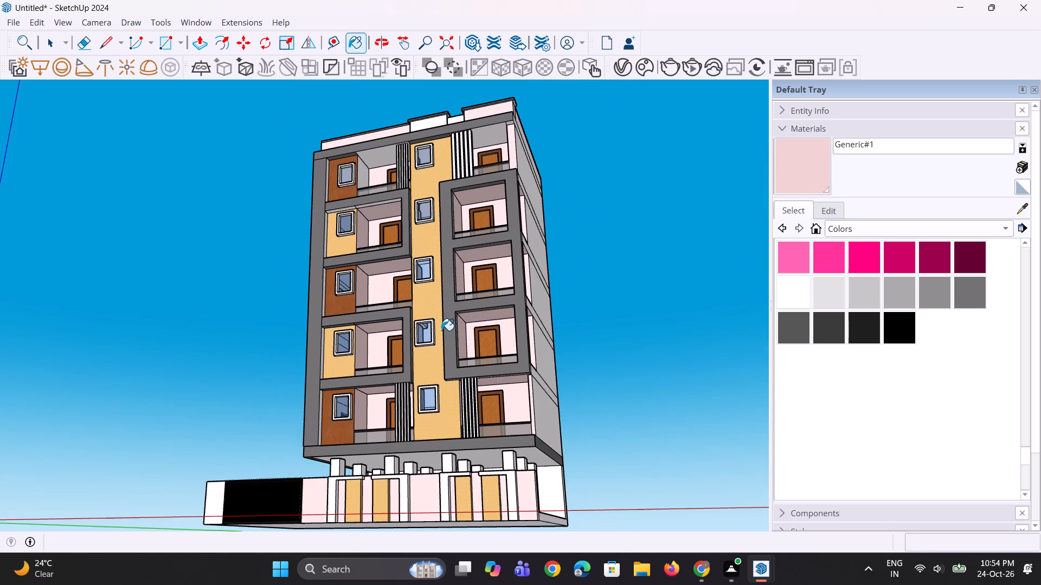
pyautogui.scroll(2, 441, 210)
pyautogui.scroll(4, 470, 162)
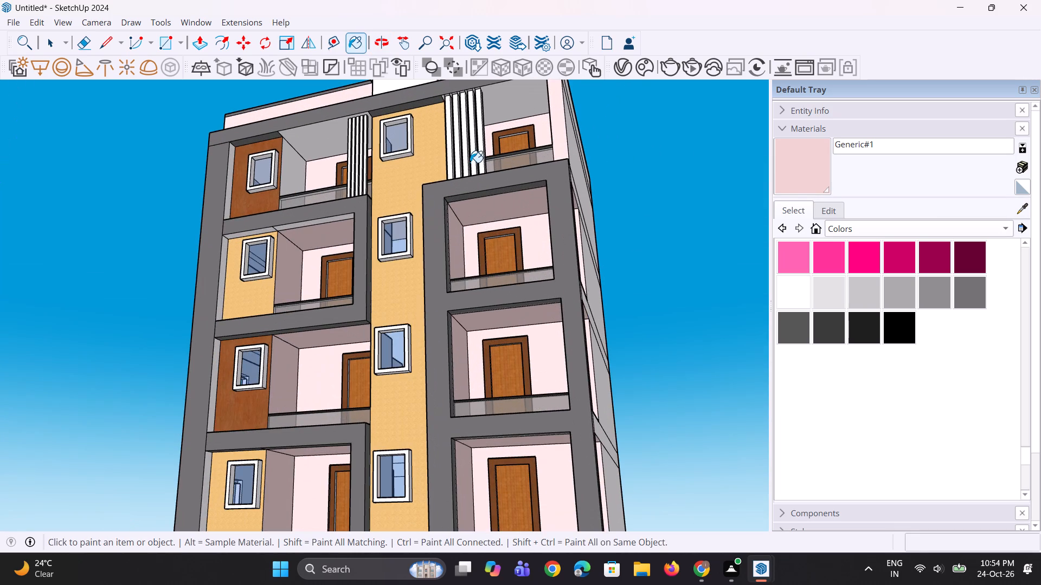
pyautogui.hotkey('ctrl', 'z')
pyautogui.scroll(1, 357, 222)
pyautogui.click(337, 236)
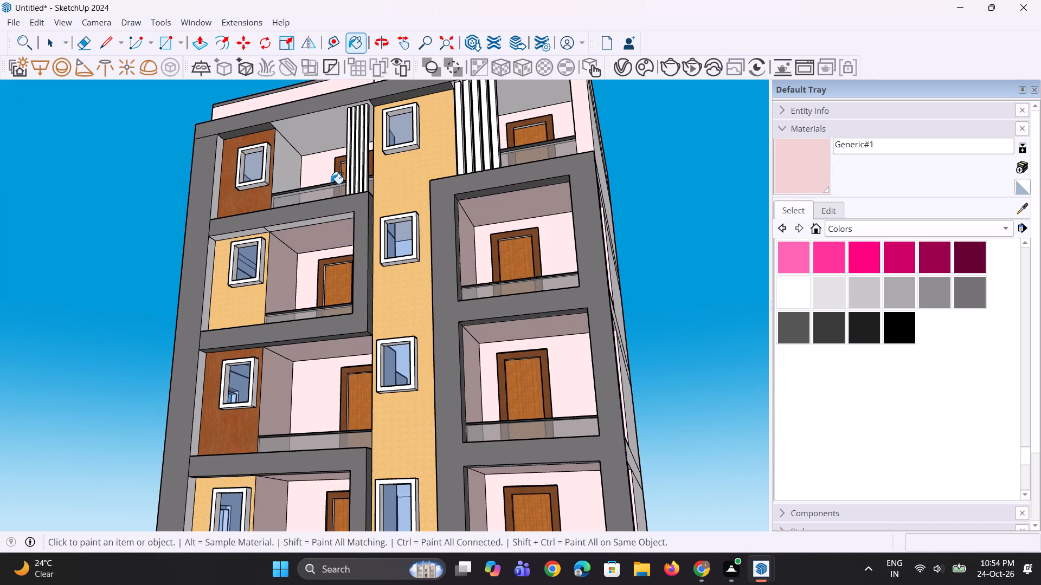
# Paint the ceilings and inner side walls of both top-level balconies with Generic#1.
pyautogui.click(321, 127)
pyautogui.click(502, 104)
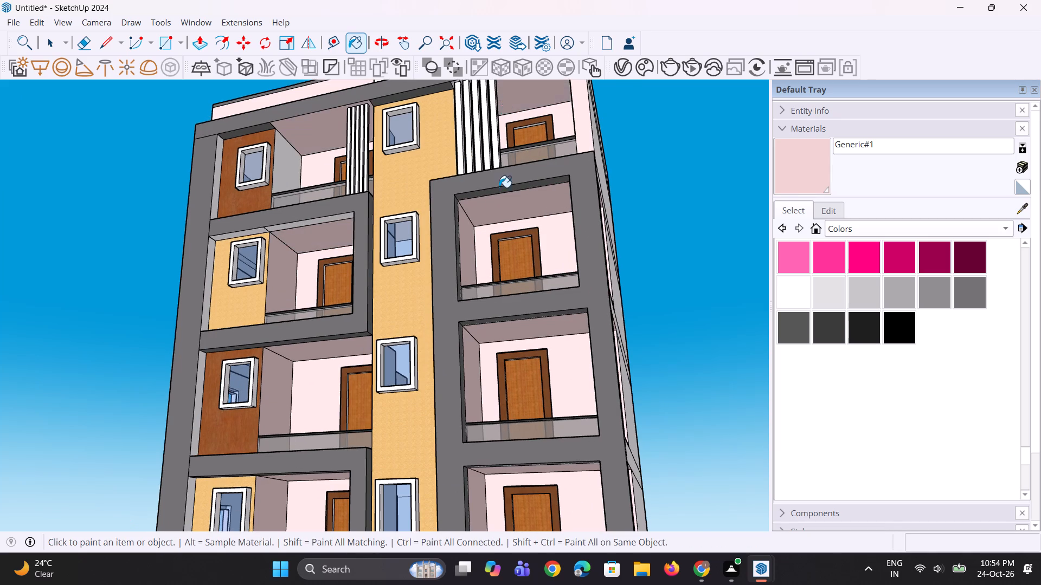
pyautogui.moveTo(499, 187); pyautogui.dragTo(408, 201, button='middle')
pyautogui.click(277, 183)
pyautogui.moveTo(396, 168); pyautogui.dragTo(366, 255, button='middle')
pyautogui.scroll(2, 440, 169)
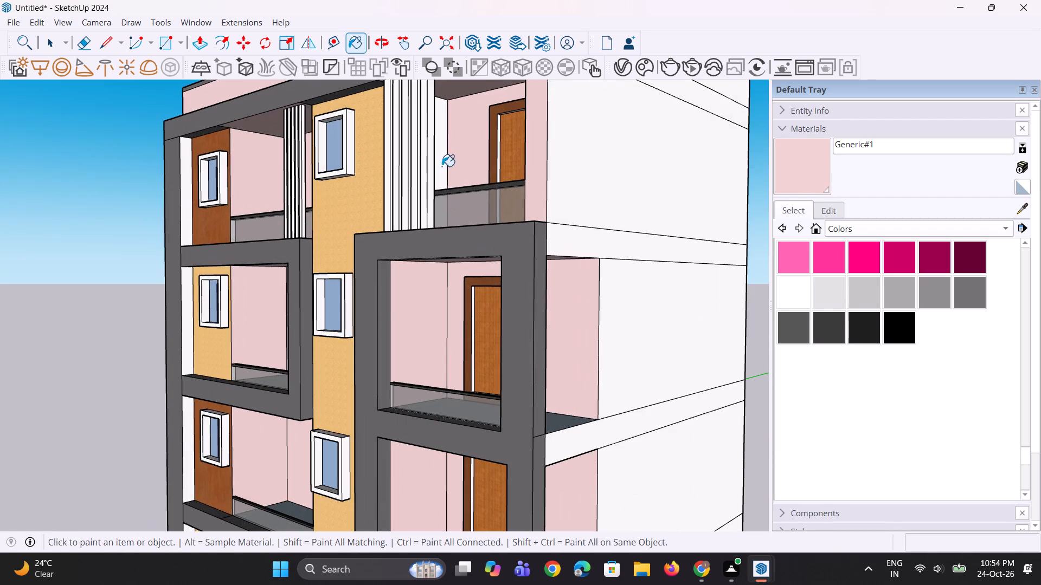
pyautogui.click(442, 166)
# Sample the dark grey Generic from the facade frame and paint the frame's underside above the fourth-level left-hand balcony and window bay.
pyautogui.moveTo(414, 242); pyautogui.dragTo(487, 168, button='middle')
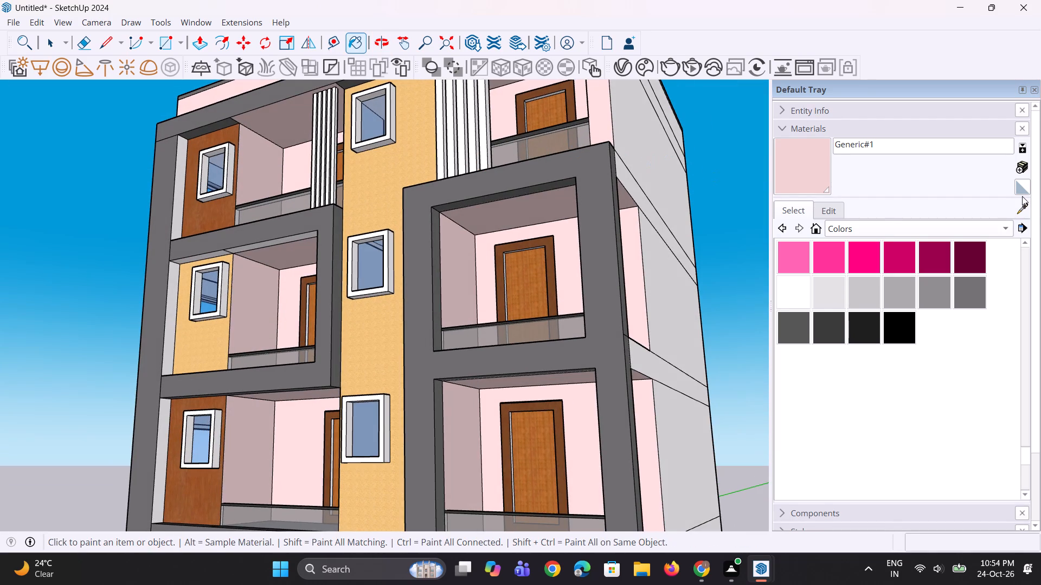
pyautogui.moveTo(1026, 209); pyautogui.dragTo(1026, 214)
pyautogui.click(615, 270)
pyautogui.moveTo(295, 224); pyautogui.dragTo(349, 148, button='middle')
pyautogui.scroll(2, 314, 198)
pyautogui.click(313, 216)
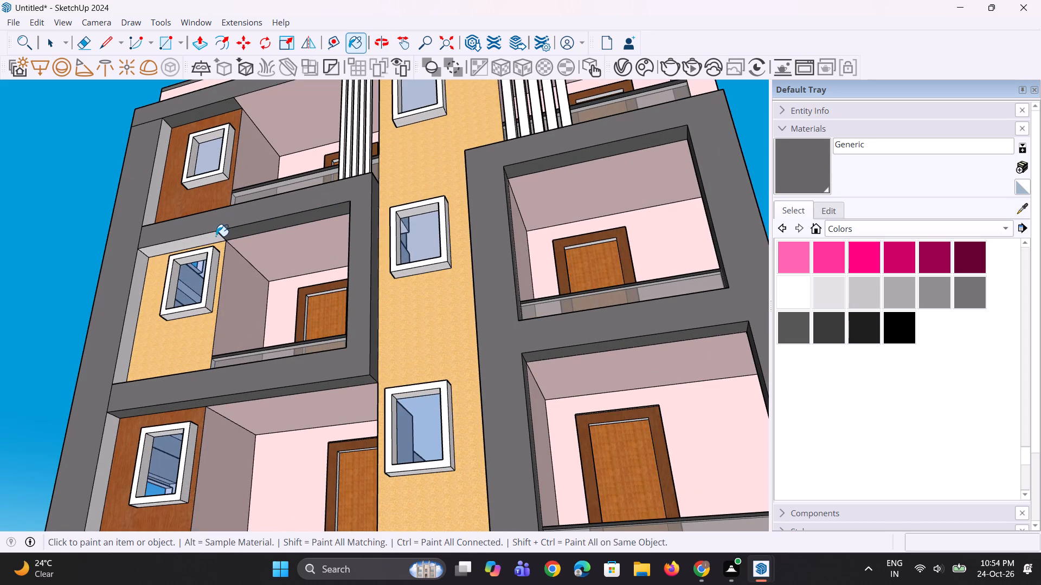
pyautogui.click(216, 236)
# Examine the painted building from below, from above the roof, along its side and from the front.
pyautogui.scroll(-5, 342, 214)
pyautogui.moveTo(465, 211); pyautogui.dragTo(448, 256, button='middle')
pyautogui.scroll(-6, 458, 238)
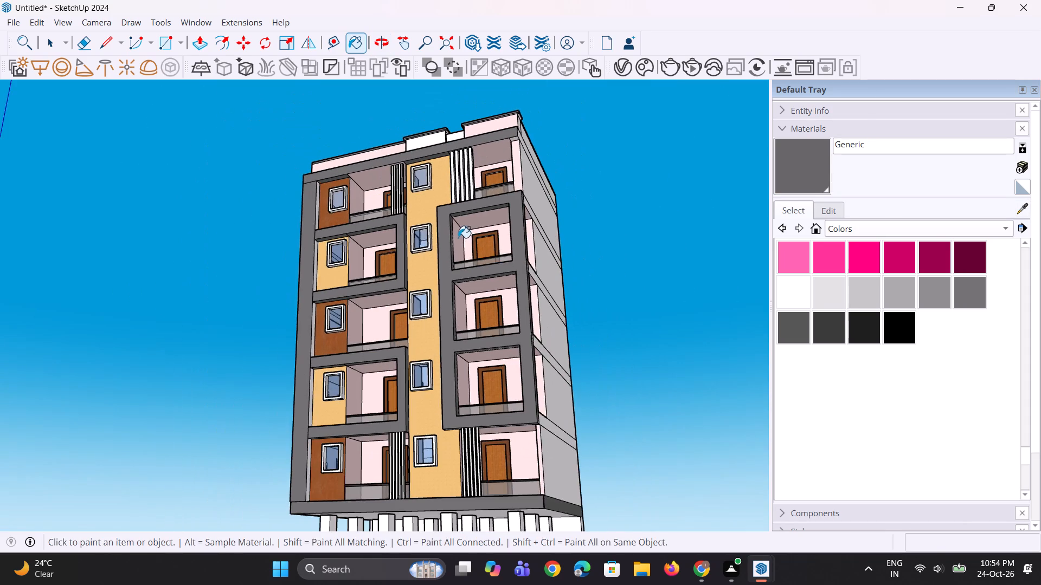
pyautogui.moveTo(447, 249); pyautogui.dragTo(448, 316, button='middle')
pyautogui.moveTo(503, 154); pyautogui.dragTo(481, 326, button='middle')
pyautogui.moveTo(492, 216); pyautogui.dragTo(304, 239, button='middle')
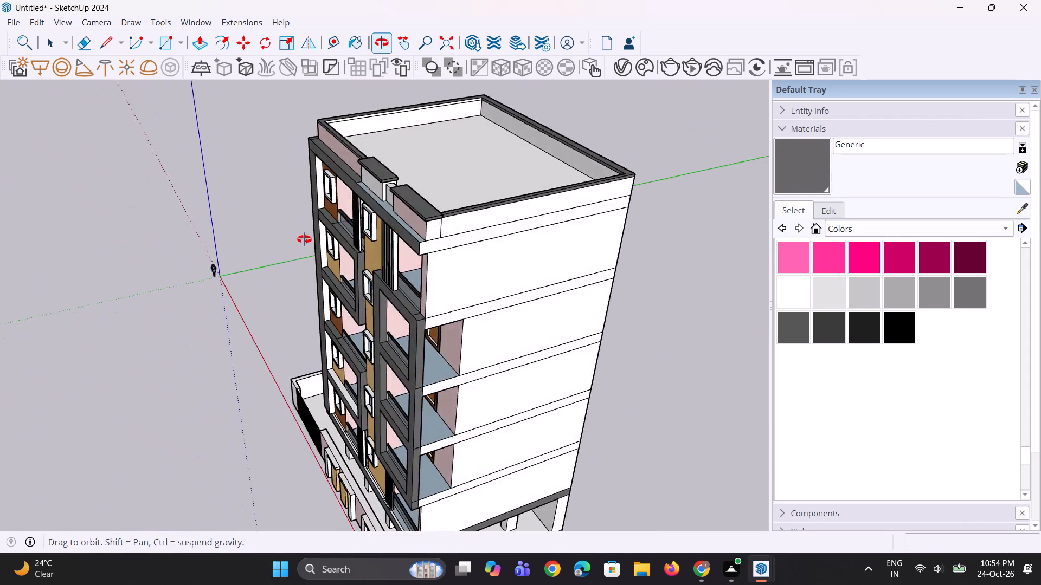
pyautogui.moveTo(304, 239); pyautogui.dragTo(607, 148, button='middle')
pyautogui.scroll(2, 595, 187)
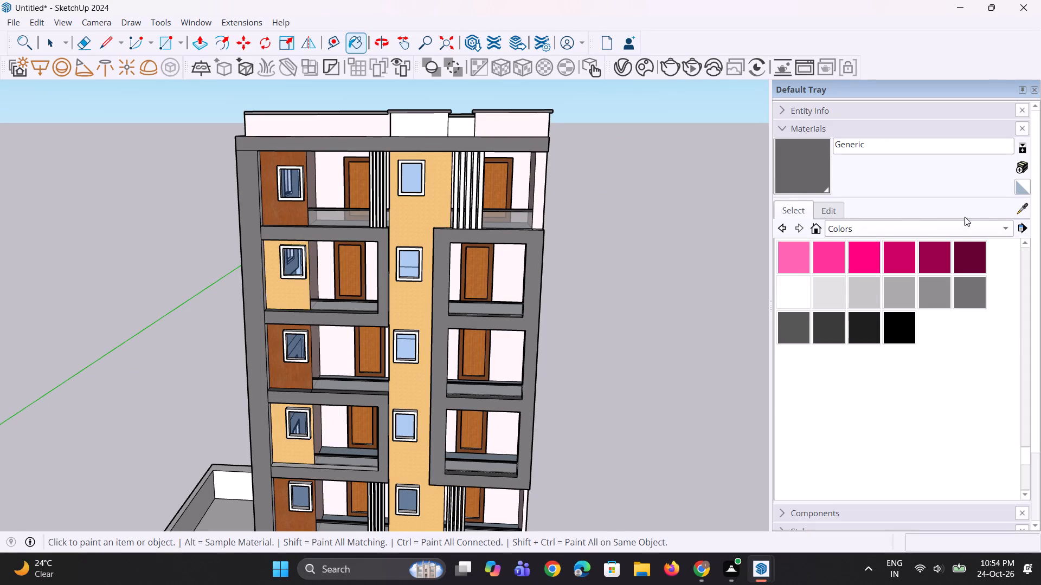
pyautogui.scroll(-5, 534, 358)
pyautogui.moveTo(442, 363); pyautogui.dragTo(483, 354, button='middle')
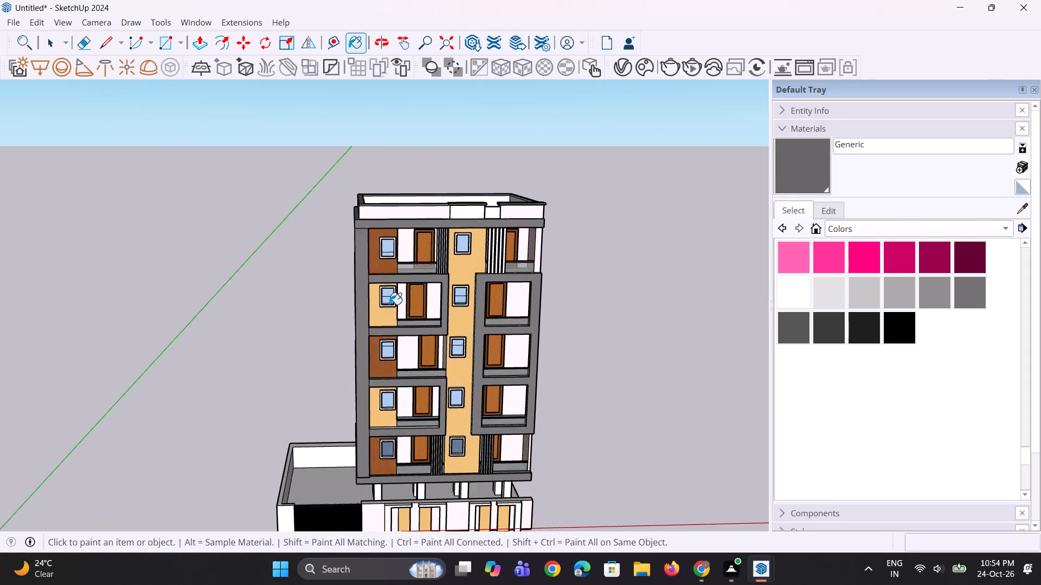
pyautogui.scroll(-5, 389, 304)
pyautogui.moveTo(376, 407); pyautogui.dragTo(361, 351, button='middle')
pyautogui.scroll(1, 376, 407)
pyautogui.scroll(3, 410, 439)
pyautogui.scroll(2, 454, 491)
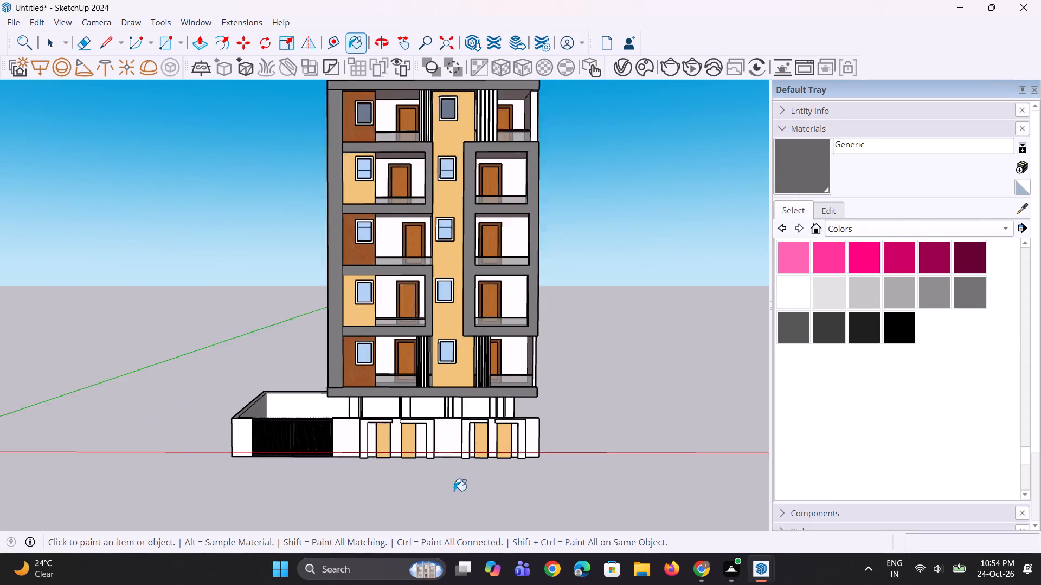
pyautogui.scroll(5, 454, 491)
pyautogui.scroll(-4, 393, 439)
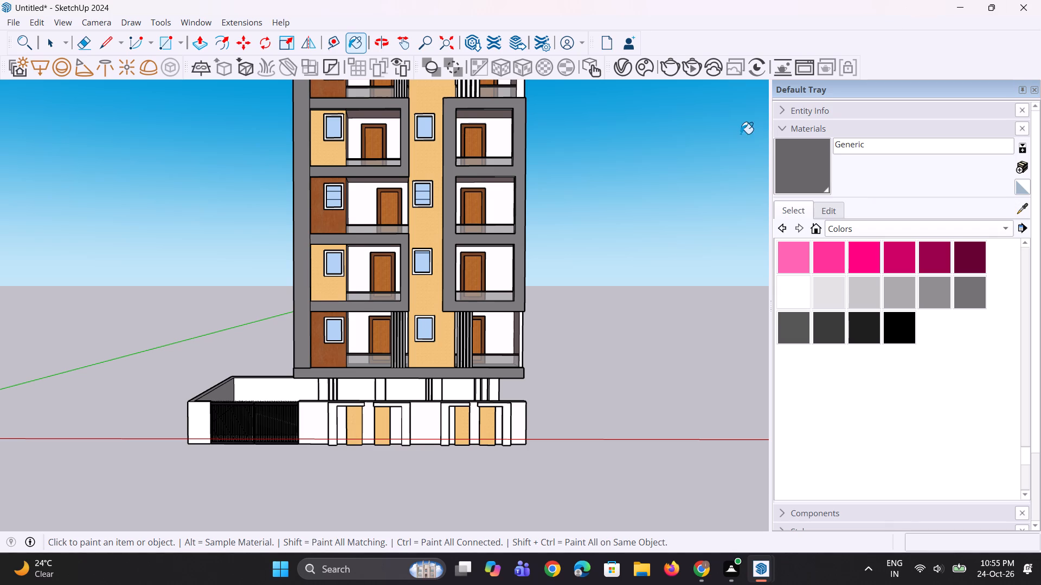
# Examine the front and side facades, balconies, boundary wall and gated side area from the front corner.
pyautogui.scroll(-1, 561, 149)
pyautogui.moveTo(554, 221); pyautogui.dragTo(665, 228, button='middle')
pyautogui.scroll(-5, 635, 260)
pyautogui.scroll(1, 477, 177)
pyautogui.moveTo(477, 177); pyautogui.dragTo(479, 253, button='middle')
pyautogui.scroll(6, 473, 245)
pyautogui.moveTo(498, 290); pyautogui.dragTo(499, 277, button='middle')
pyautogui.scroll(1, 498, 290)
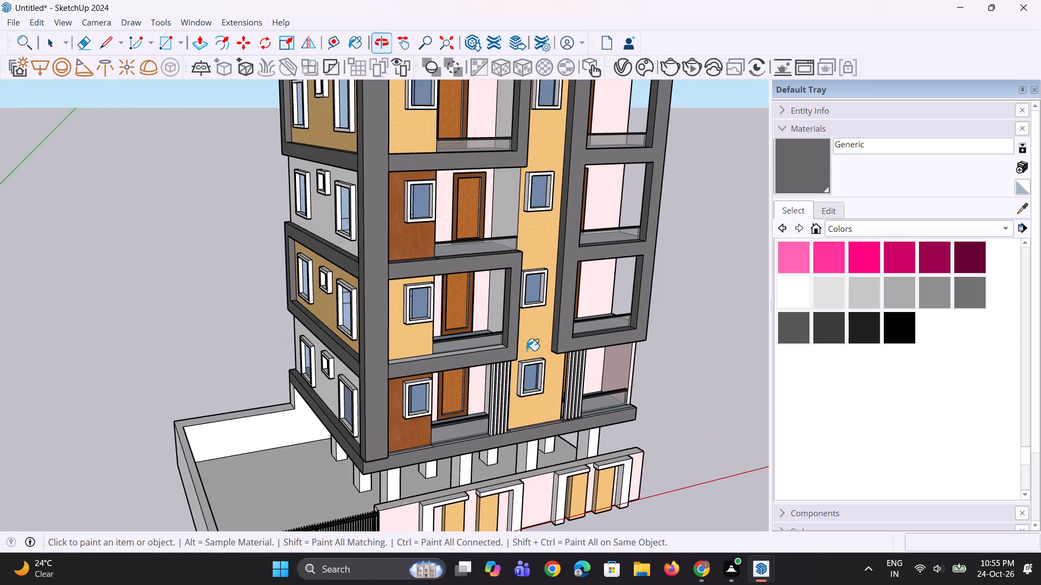
pyautogui.scroll(1, 528, 350)
pyautogui.scroll(-5, 530, 352)
pyautogui.moveTo(558, 353); pyautogui.dragTo(557, 334, button='middle')
pyautogui.scroll(-3, 550, 375)
pyautogui.scroll(2, 481, 276)
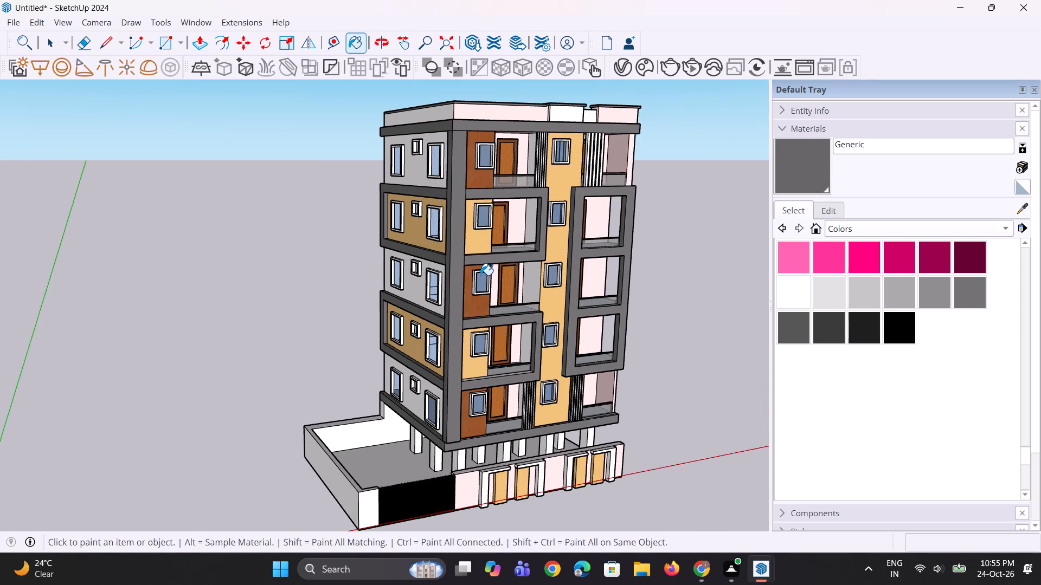
pyautogui.scroll(2, 480, 275)
pyautogui.scroll(-2, 480, 275)
pyautogui.moveTo(480, 275); pyautogui.dragTo(470, 262, button='middle')
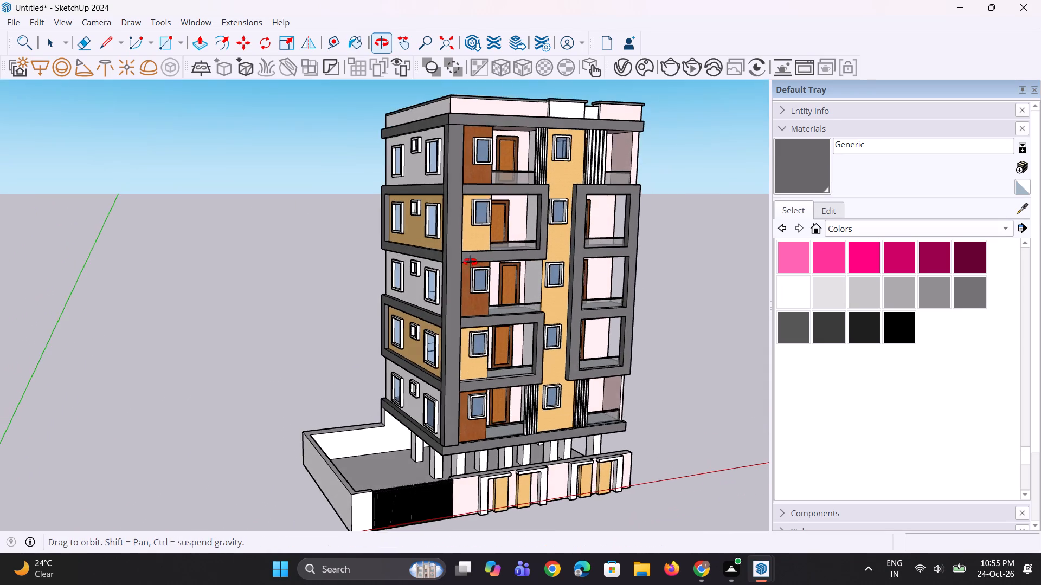
pyautogui.moveTo(470, 262); pyautogui.dragTo(471, 253, button='middle')
pyautogui.scroll(1, 471, 254)
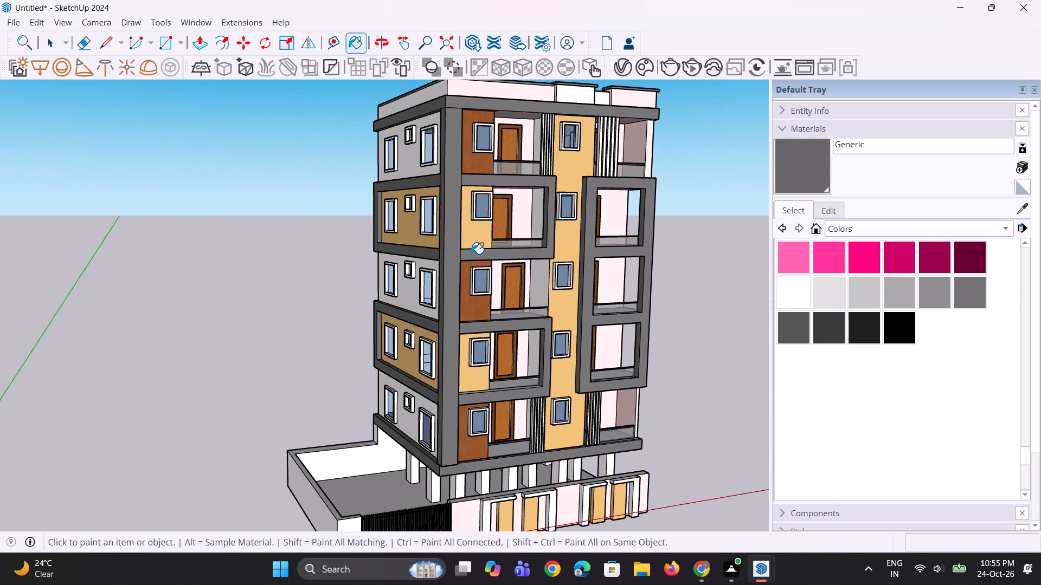
pyautogui.scroll(-1, 471, 254)
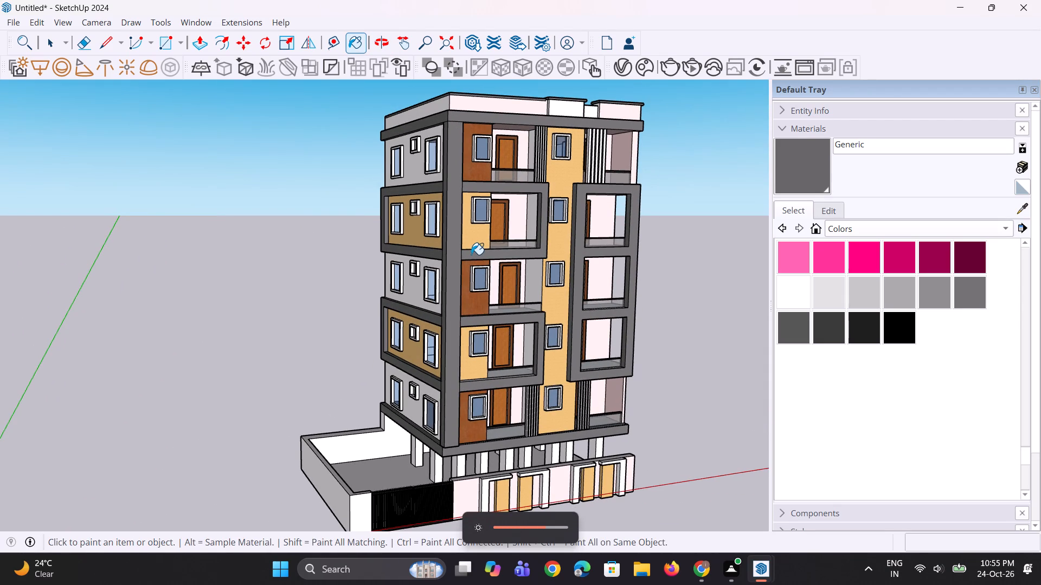
pyautogui.scroll(1, 471, 255)
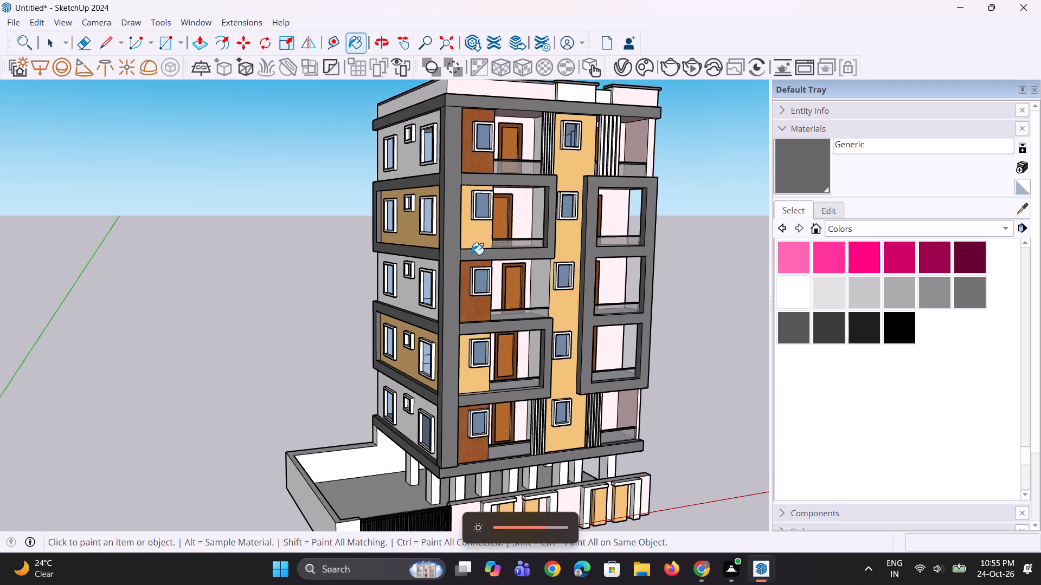
pyautogui.scroll(-1, 471, 255)
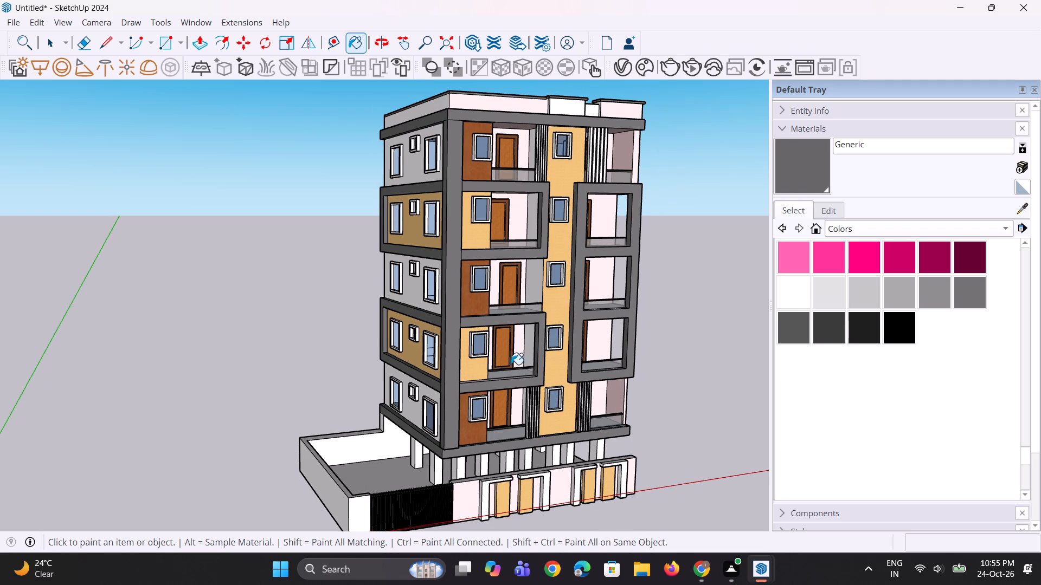
pyautogui.scroll(1, 513, 372)
pyautogui.scroll(2, 484, 575)
pyautogui.scroll(6, 499, 529)
pyautogui.scroll(-5, 500, 515)
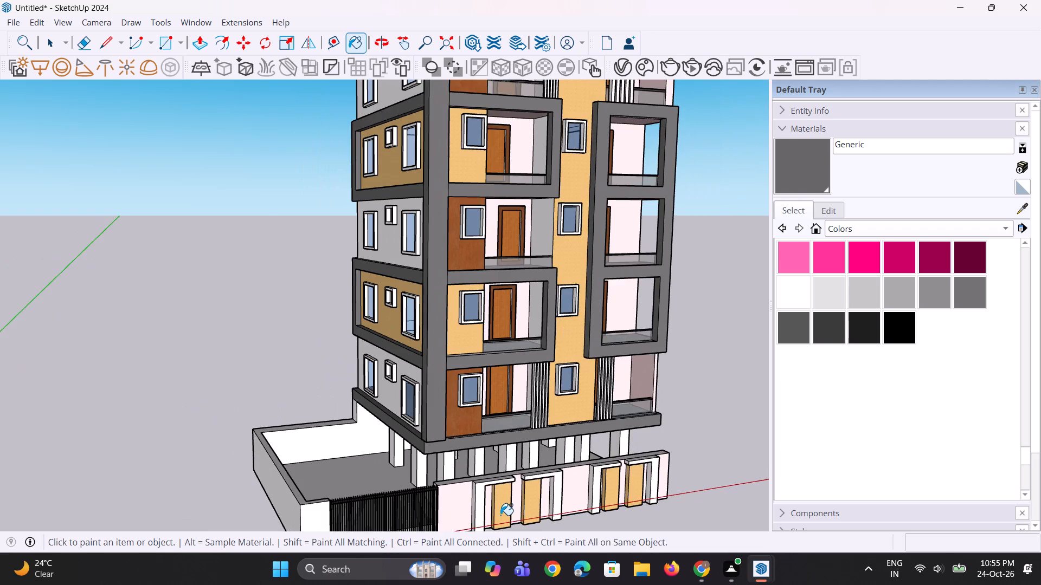
pyautogui.scroll(-2, 500, 515)
pyautogui.moveTo(500, 515); pyautogui.dragTo(497, 498, button='middle')
pyautogui.scroll(-1, 497, 498)
pyautogui.middleClick(497, 498)
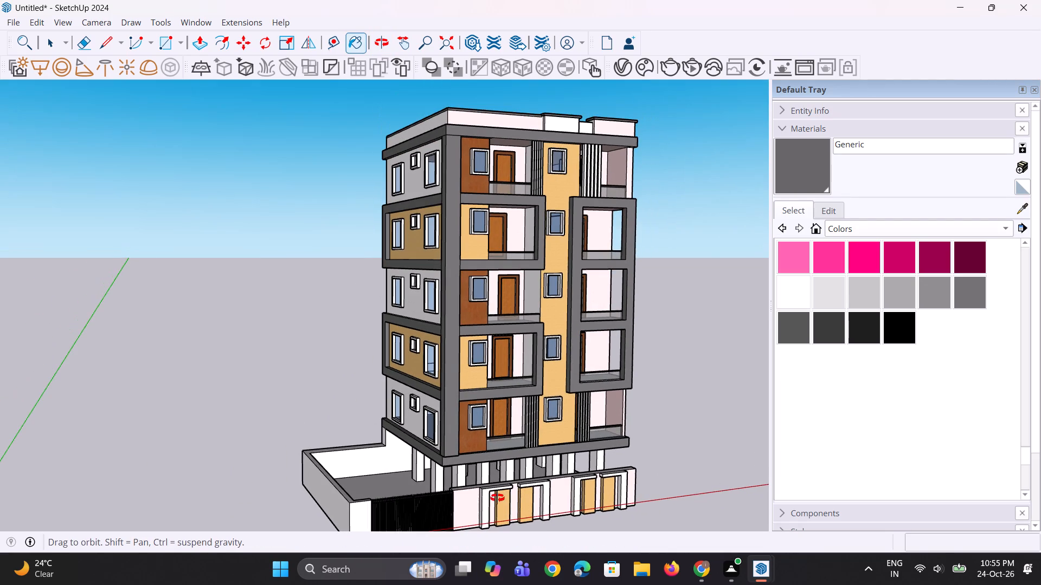
pyautogui.scroll(1, 496, 494)
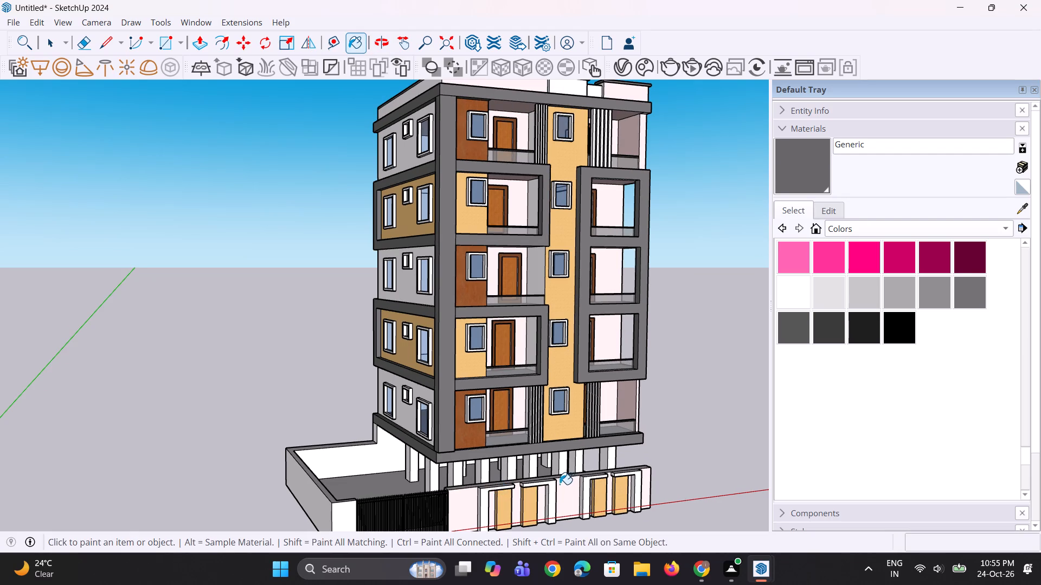
pyautogui.scroll(-1, 558, 484)
pyautogui.press('space')
pyautogui.press('space')
pyautogui.press('space')
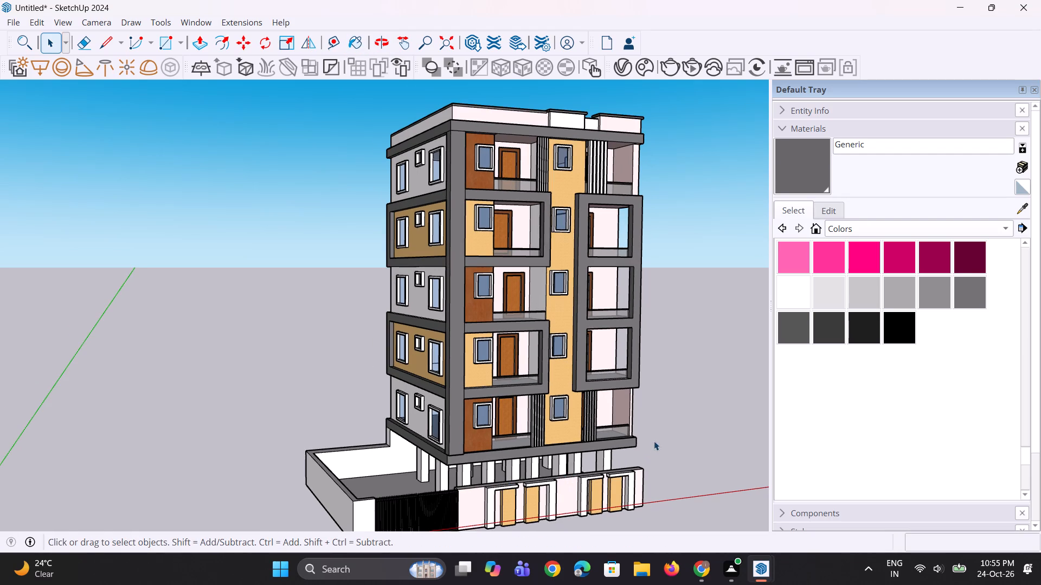
pyautogui.click(669, 428)
# Save the model in the Documents folder as ABABABAB in SketchUp Models (*.skp) format.
pyautogui.hotkey('ctrl', 's')
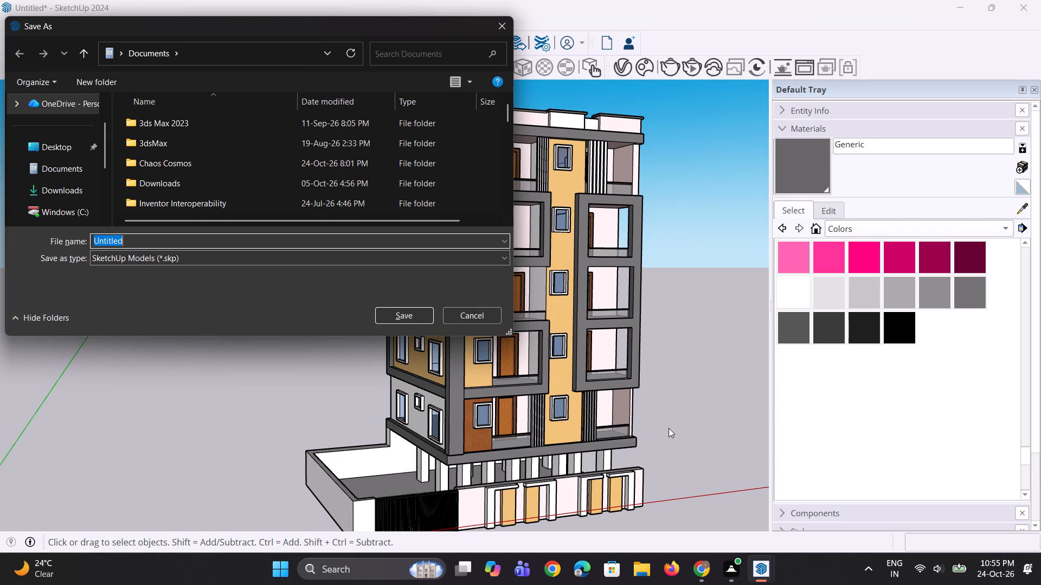
pyautogui.write('DJDJDJ')
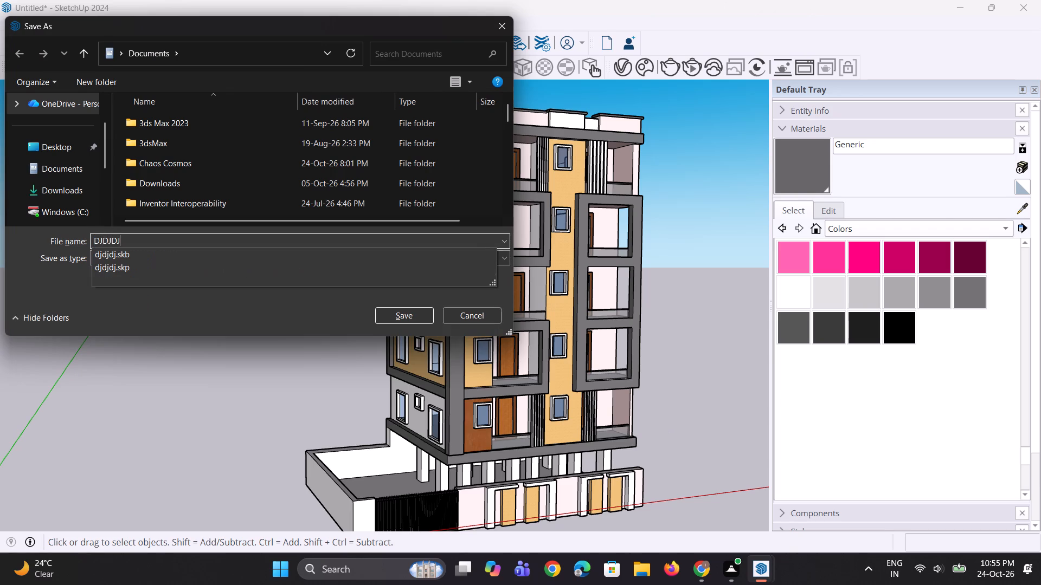
pyautogui.press('BackSpace')
pyautogui.press('BackSpace')
pyautogui.press('BackSpace')
pyautogui.press('BackSpace')
pyautogui.press('BackSpace')
pyautogui.press('BackSpace')
pyautogui.press('BackSpace')
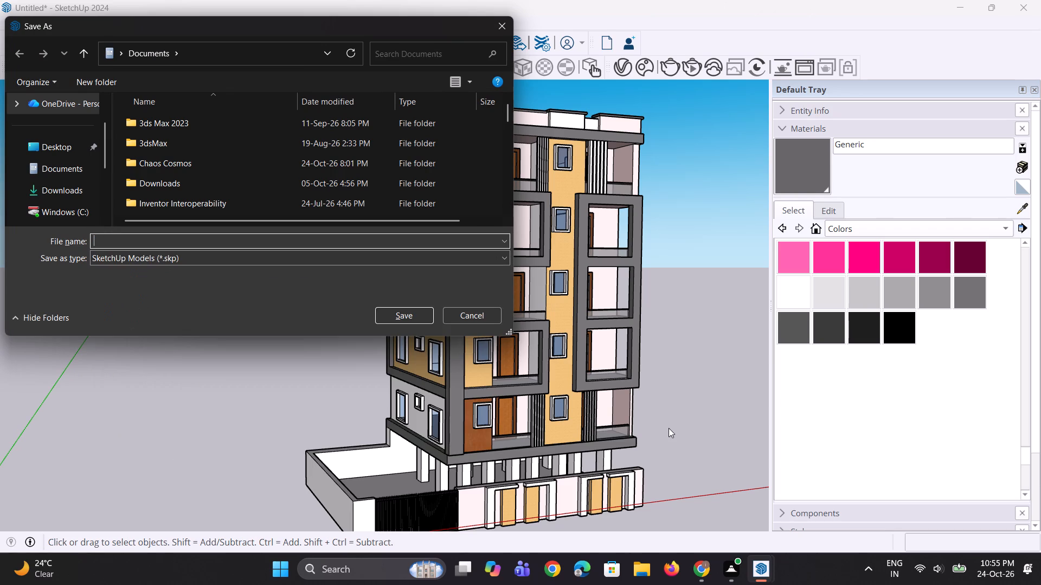
pyautogui.write('JC')
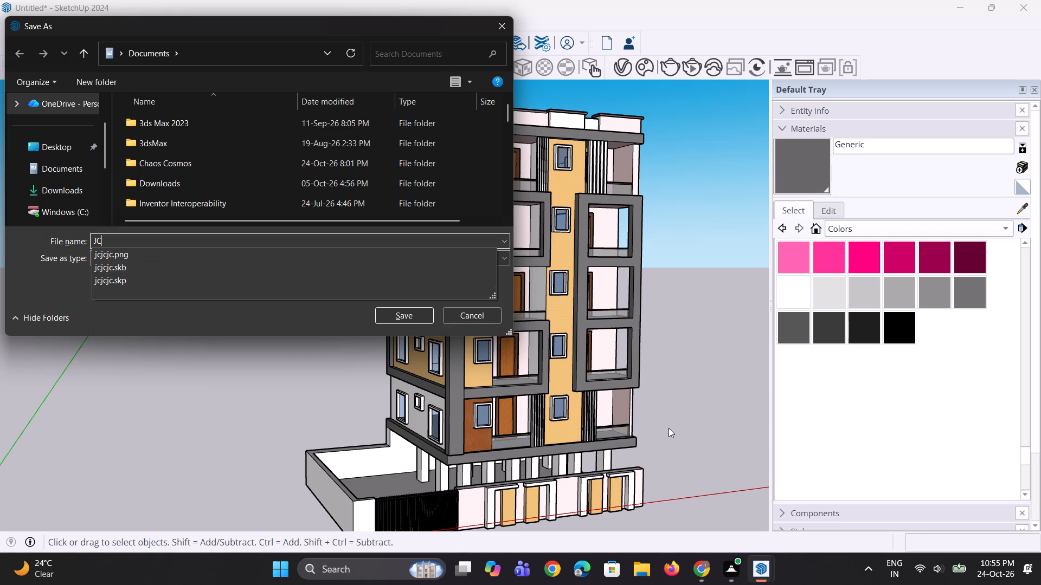
pyautogui.press('BackSpace')
pyautogui.press('BackSpace')
pyautogui.press('BackSpace')
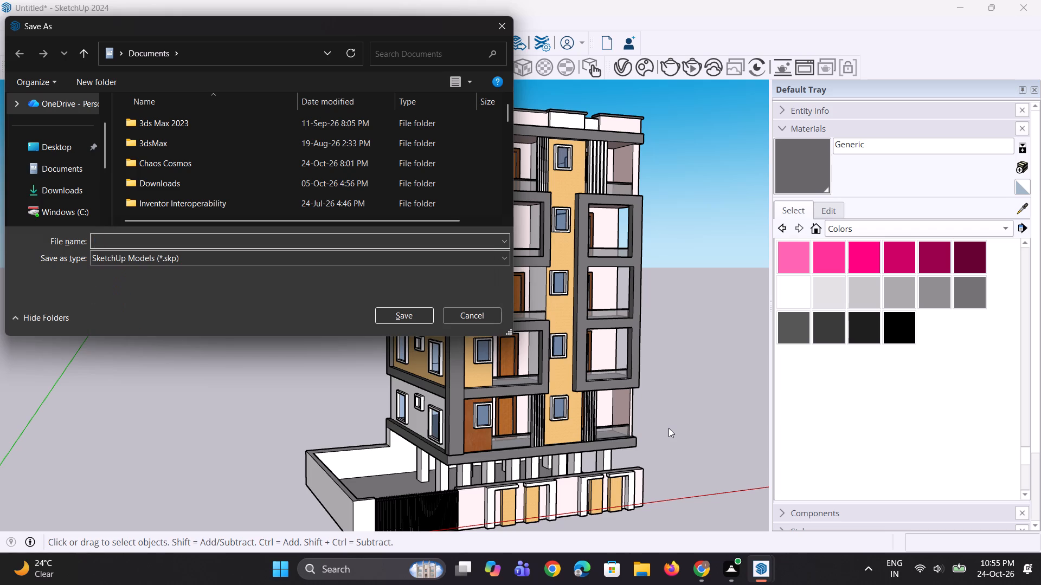
pyautogui.write('JH')
pyautogui.press('BackSpace')
pyautogui.press('BackSpace')
pyautogui.press('BackSpace')
pyautogui.write('ABABBA')
pyautogui.press('BackSpace')
pyautogui.press('BackSpace')
pyautogui.press('BackSpace')
pyautogui.write('BABAB')
pyautogui.press('Return')
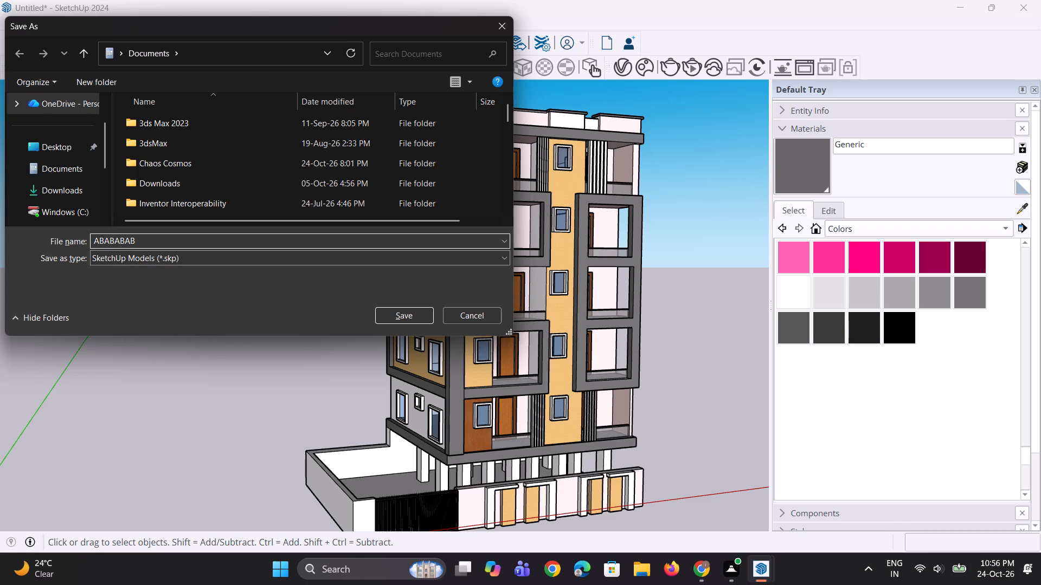
pyautogui.scroll(-2, 669, 428)
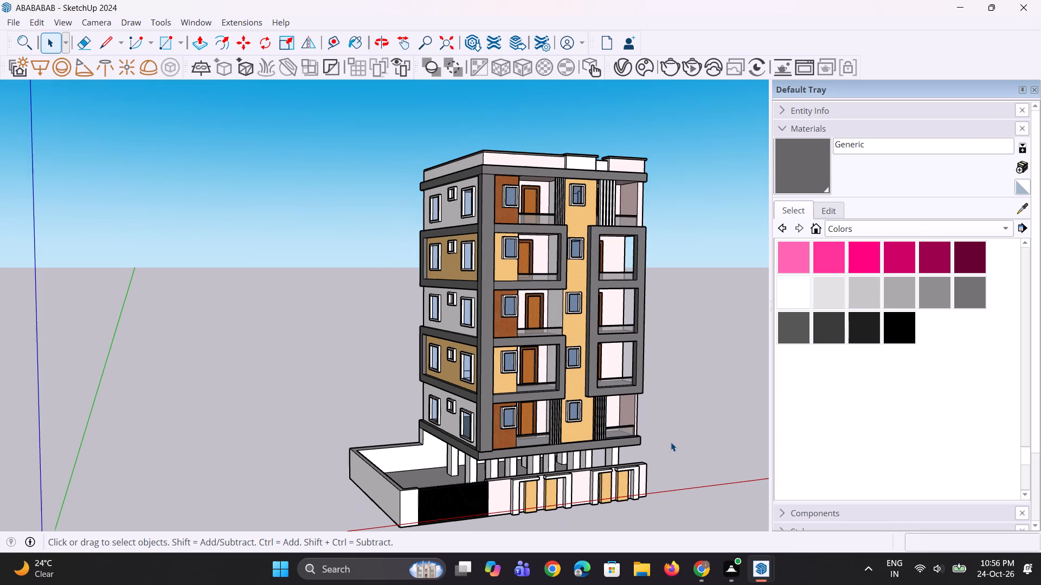
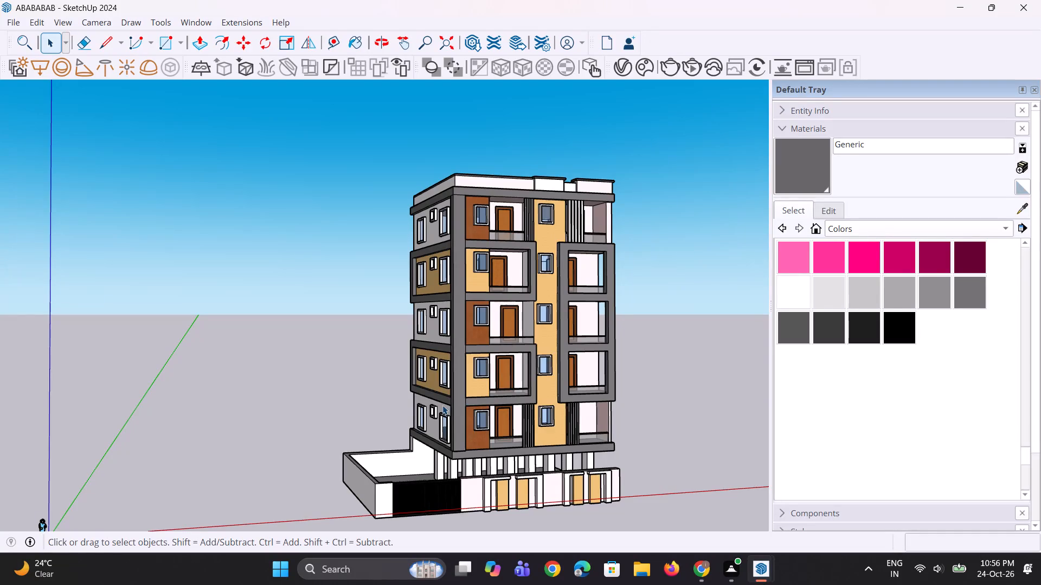
# Export the current view of the apartment building as a 2D PNG graphic named ABABABAB in the Documents folder.
pyautogui.press('space')
pyautogui.press('space')
pyautogui.press('space')
pyautogui.click(13, 27)
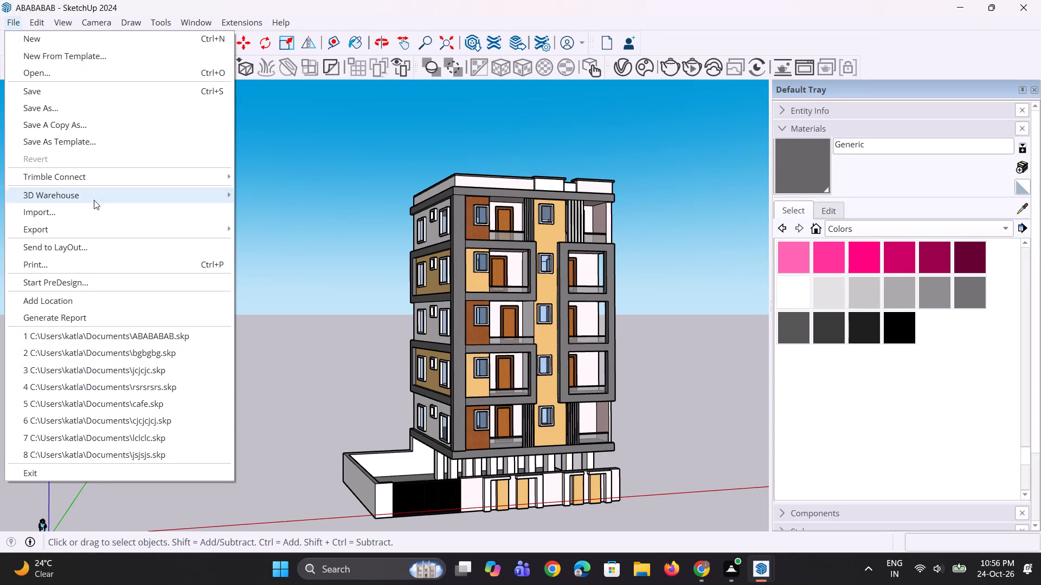
pyautogui.click(93, 227)
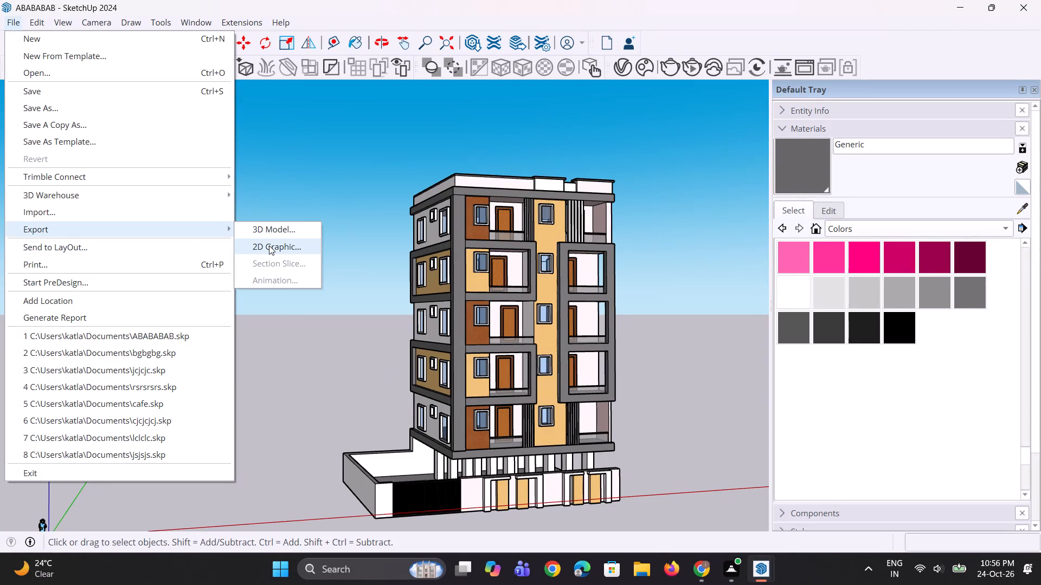
pyautogui.click(269, 245)
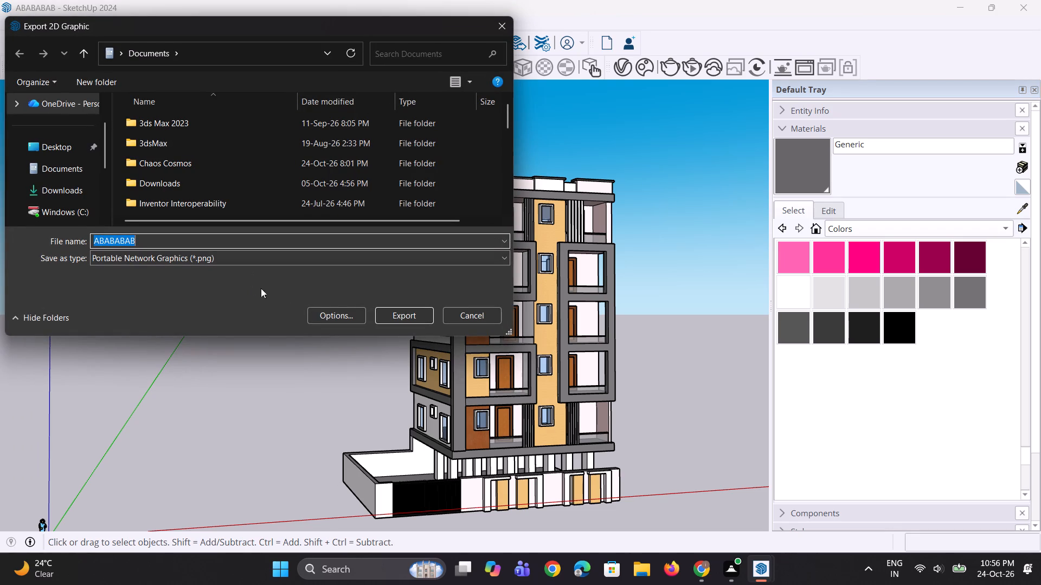
pyautogui.click(387, 321)
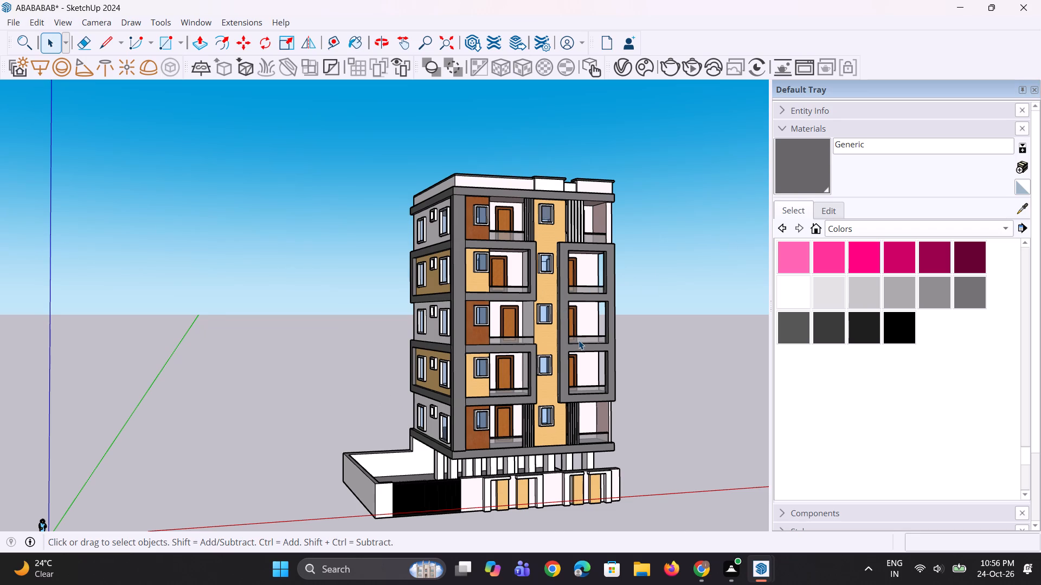
# Examine the apartment building's front balconies, doors and windows up close, and its side facade from different angles.
pyautogui.scroll(11, 579, 340)
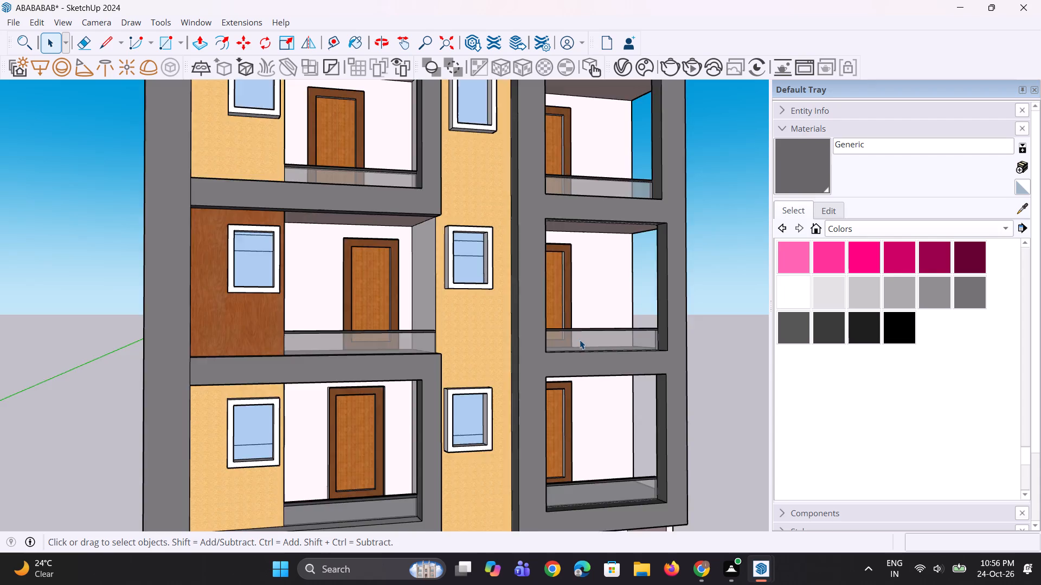
pyautogui.scroll(-11, 580, 340)
pyautogui.scroll(1, 580, 340)
pyautogui.moveTo(580, 340); pyautogui.dragTo(656, 299, button='middle')
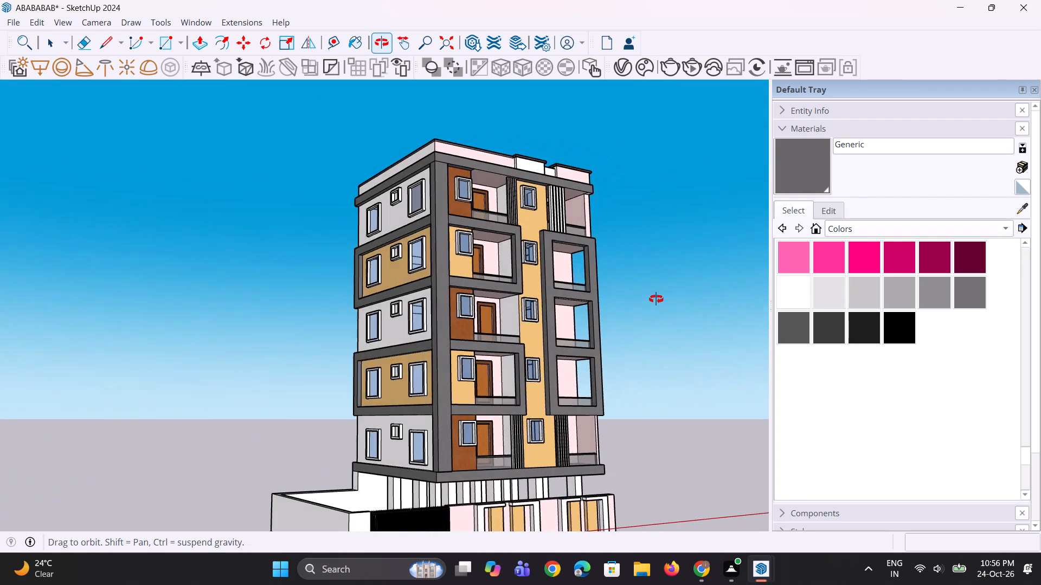
pyautogui.moveTo(656, 299); pyautogui.dragTo(615, 336, button='middle')
pyautogui.scroll(-5, 474, 335)
pyautogui.scroll(3, 523, 330)
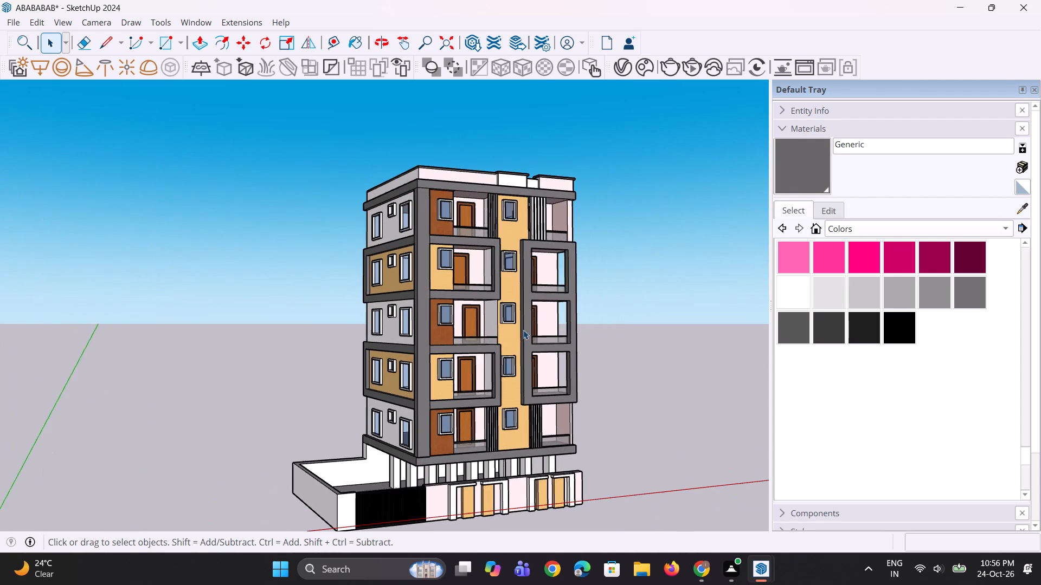